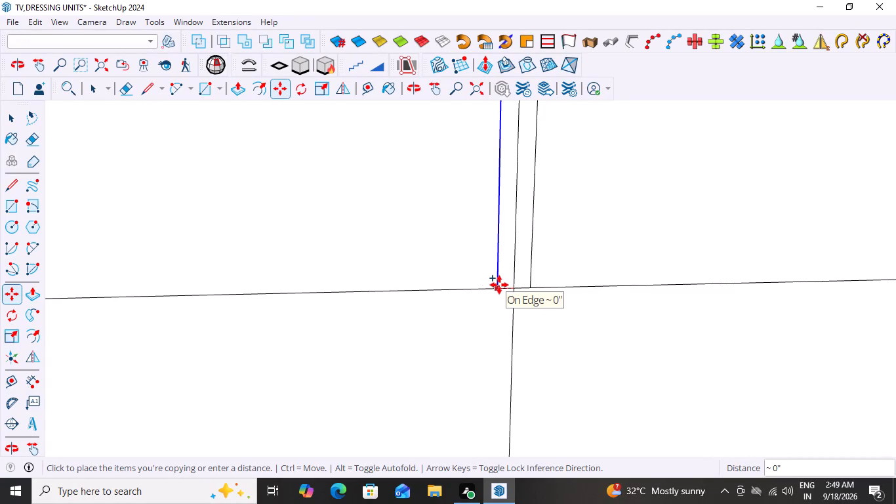
Place the copy of the divider's upper segment 0.1" toward the shelf column, along the horizontal dividing line.
key("0")
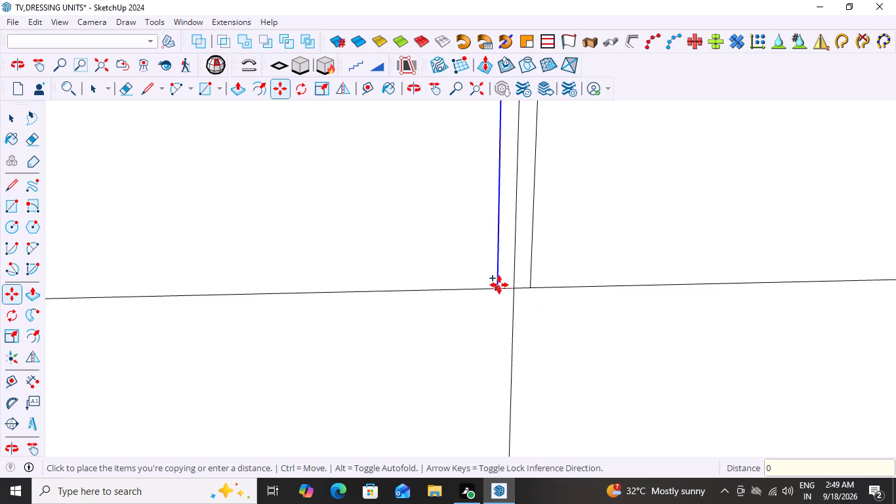
key("period")
key("1")
key("shift+quotedbl")
key("Return")
key("Return")
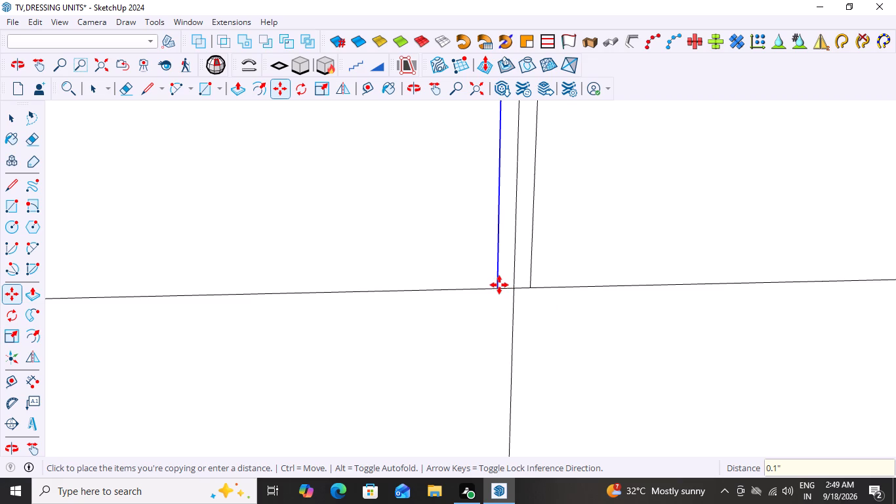
key("space")
Examine the spacing of the three vertical lines where the upper divider meets the horizontal dividing line.
scroll(511, 319, "down", 9)
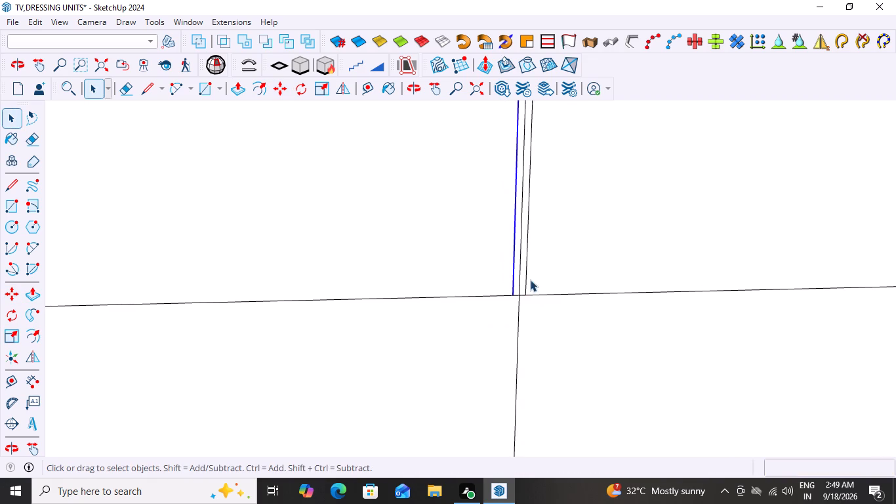
scroll(530, 280, "down", 19)
middle_click_drag(631, 368, 577, 307)
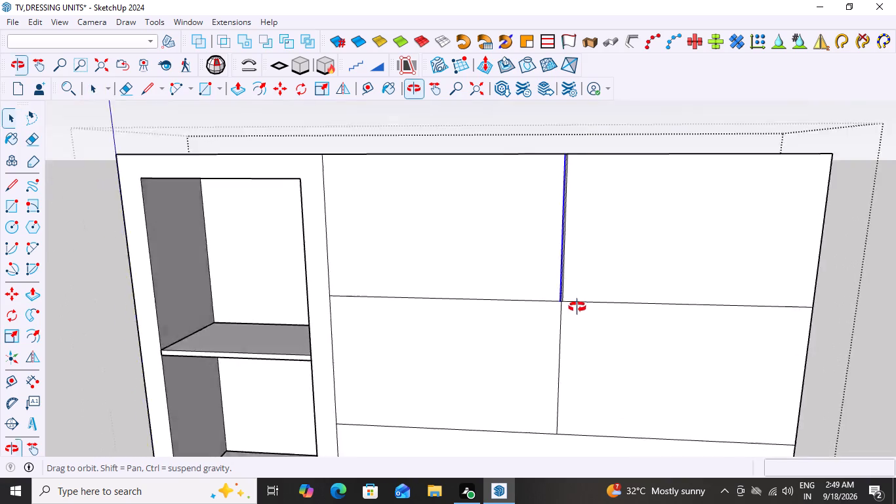
middle_click_drag(577, 307, 621, 291)
scroll(595, 274, "up", 3)
scroll(539, 287, "up", 8)
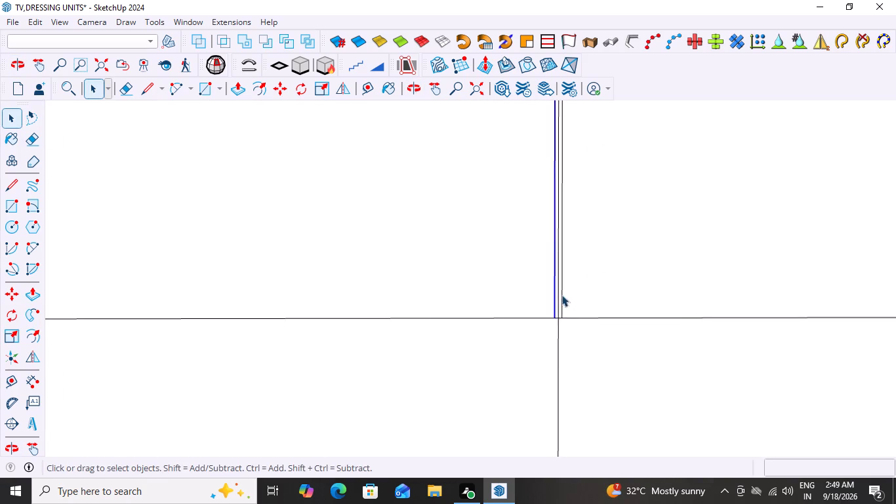
scroll(561, 295, "up", 9)
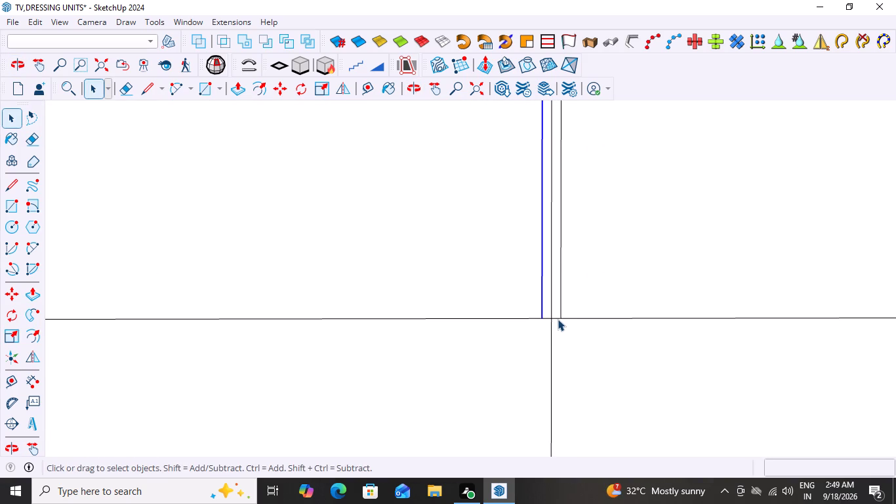
scroll(558, 319, "down", 20)
scroll(558, 319, "down", 7)
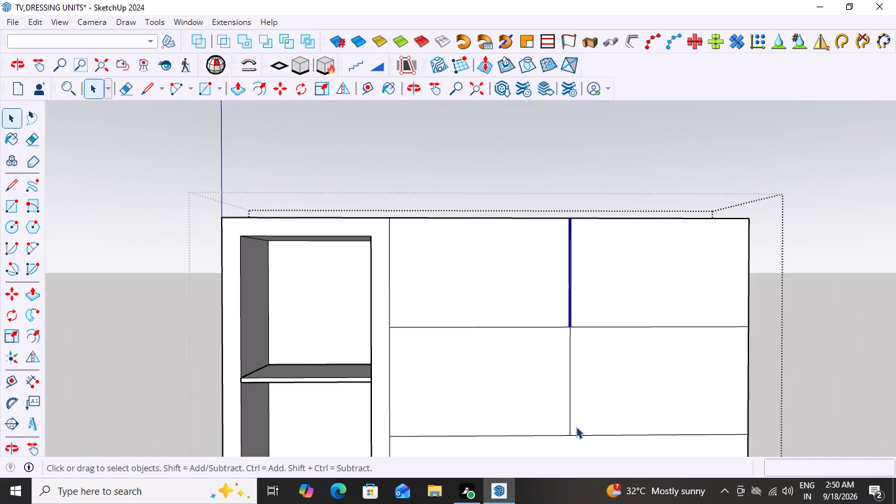
scroll(590, 463, "up", 4)
scroll(565, 280, "up", 16)
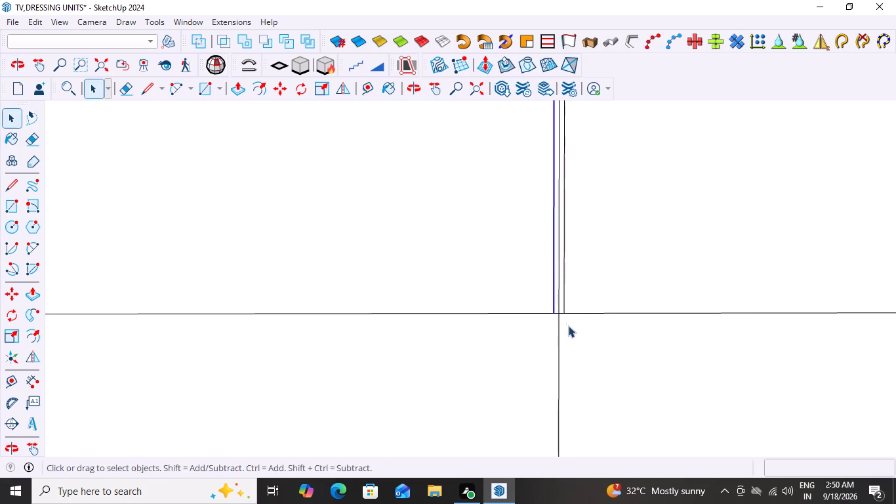
scroll(568, 325, "up", 8)
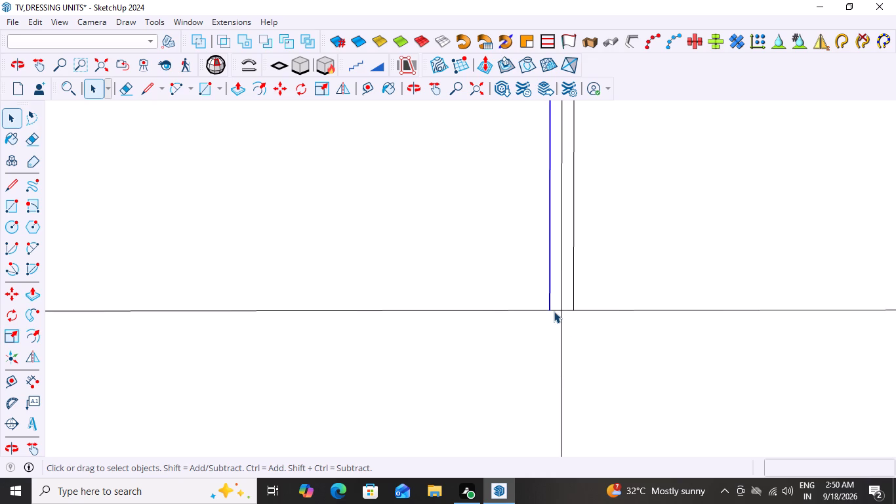
scroll(554, 311, "down", 20)
scroll(554, 311, "down", 3)
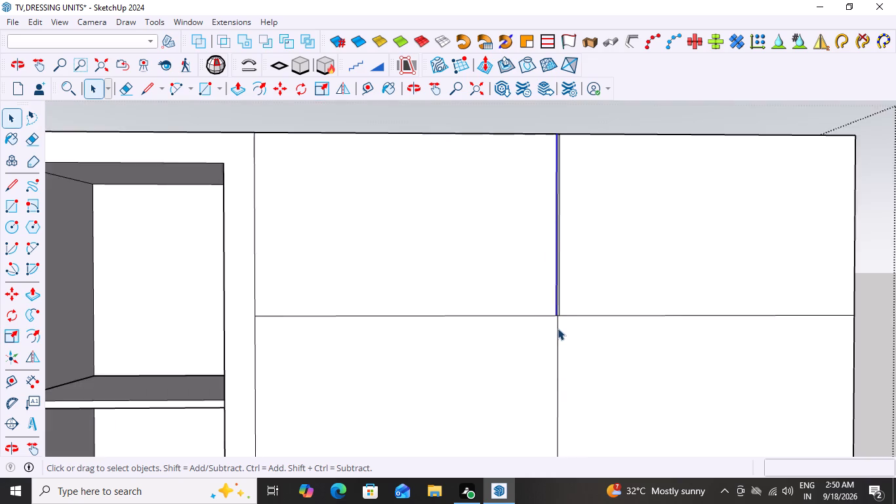
scroll(558, 328, "down", 3)
Copy the divider's lower segment 0.1" away from the shelf column, starting from its lower endpoint.
scroll(560, 453, "up", 7)
scroll(550, 354, "up", 2)
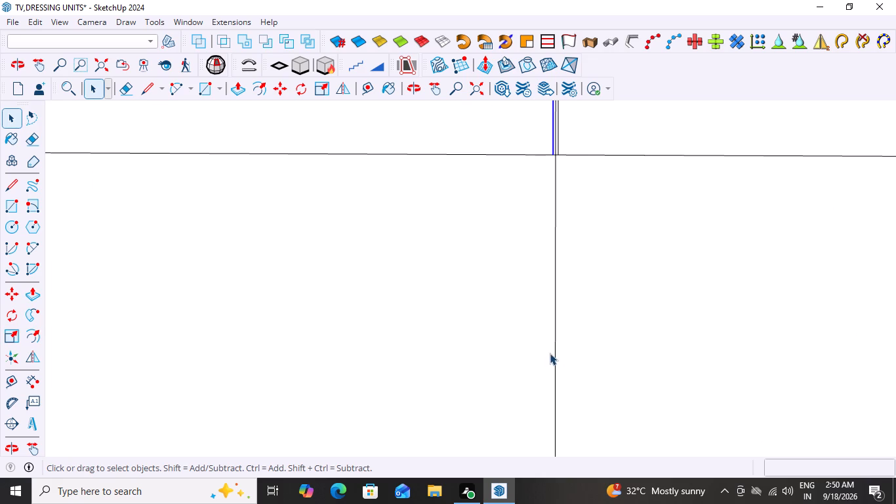
left_click(554, 349)
scroll(557, 348, "down", 4)
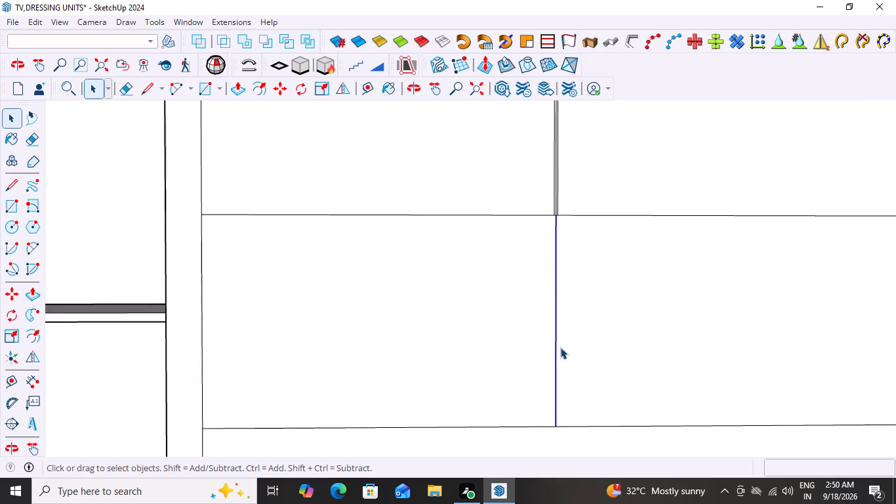
scroll(560, 347, "down", 6)
scroll(563, 413, "up", 10)
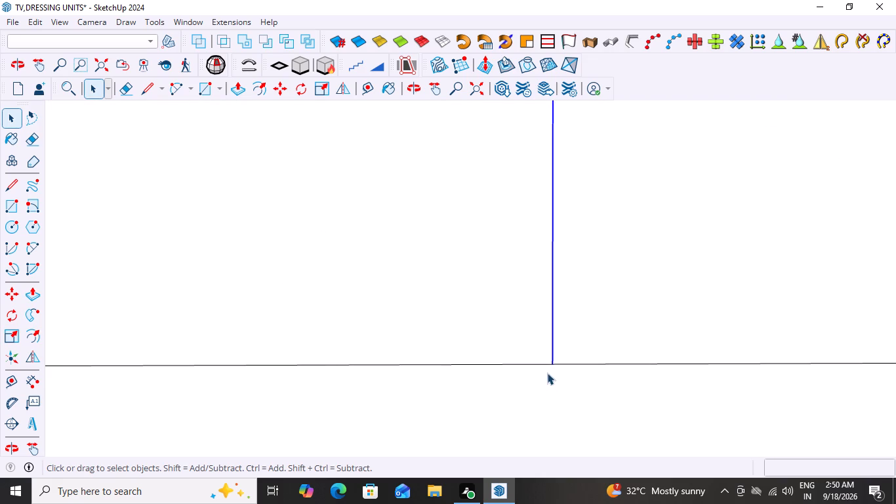
scroll(547, 371, "up", 16)
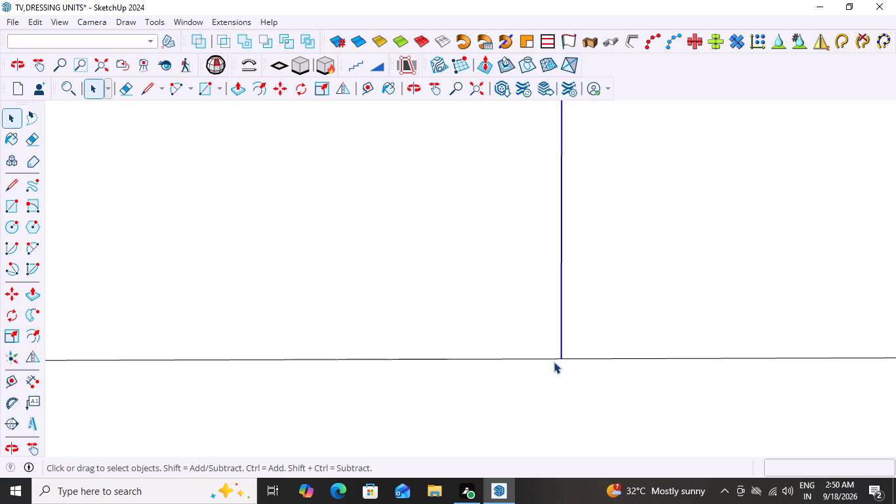
key("m")
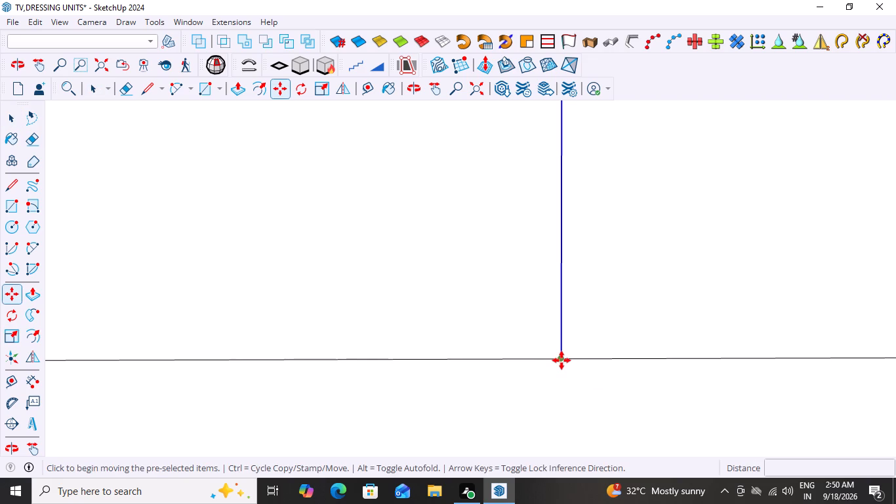
left_click(561, 360)
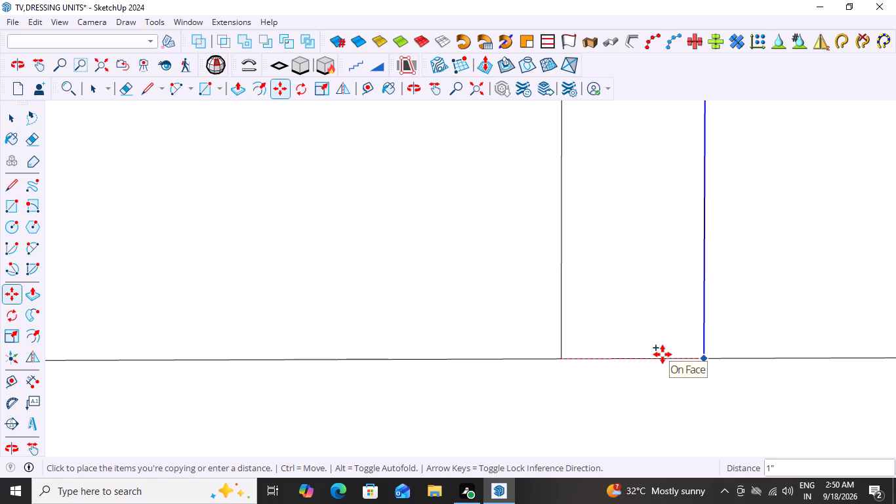
key("0")
key("period")
key("1")
key("shift+quotedbl")
key("Return")
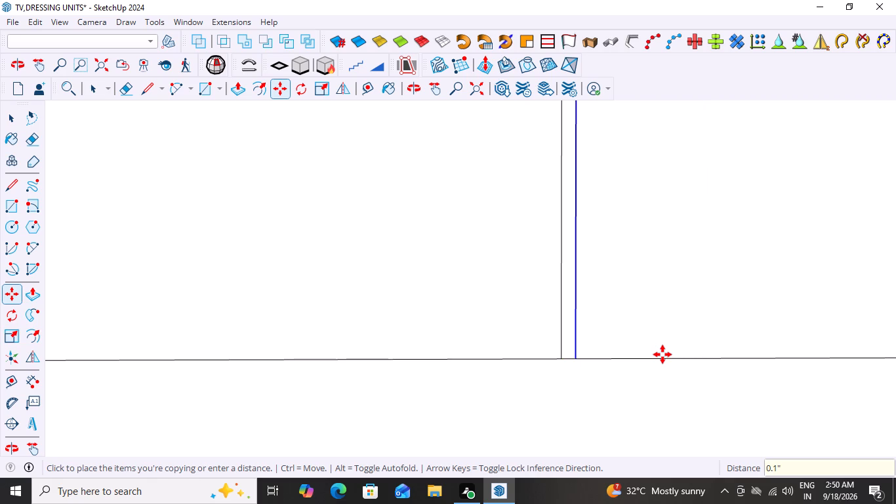
scroll(569, 382, "down", 7)
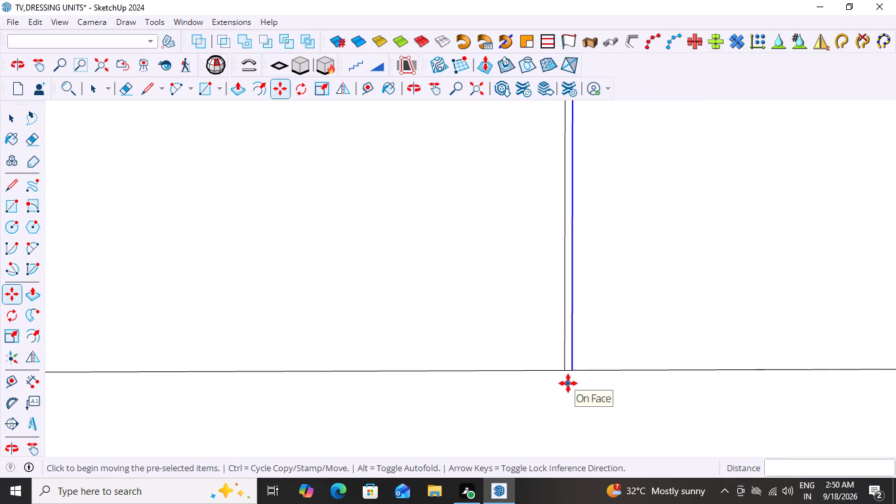
key("space")
Copy the original lower segment of the divider 0.1" toward the shelf column from its lower endpoint.
left_click(562, 364)
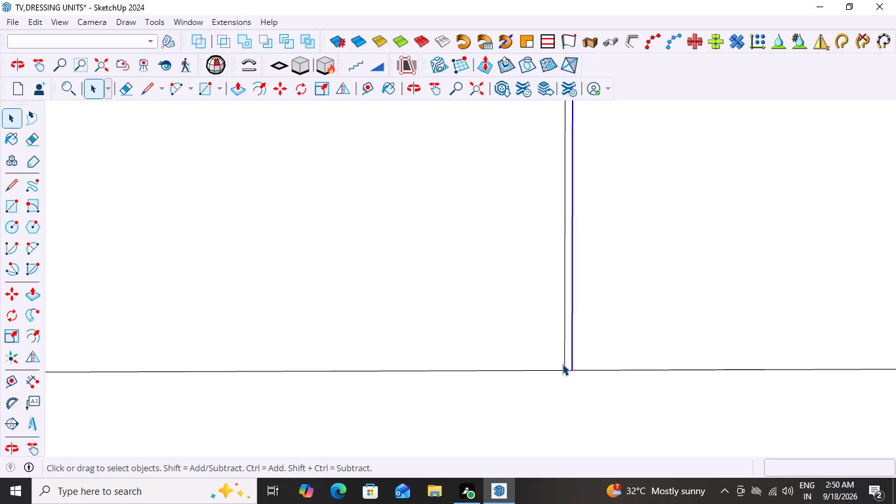
left_click(563, 364)
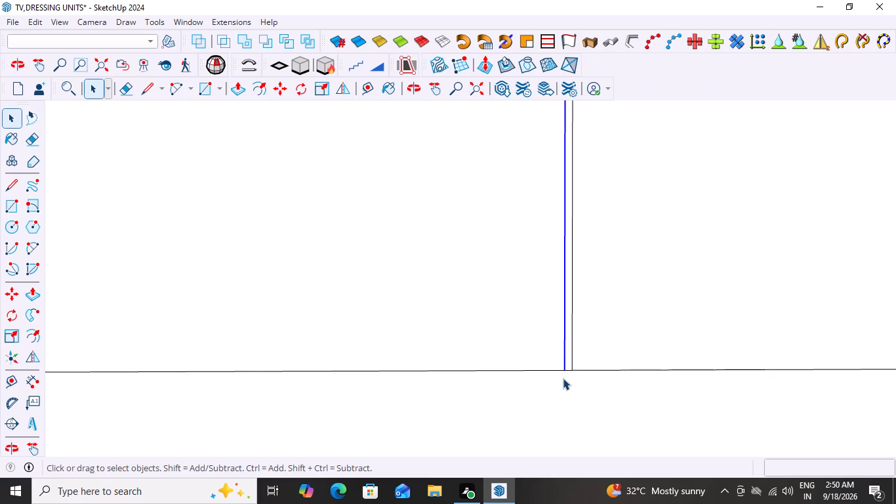
scroll(563, 387, "up", 10)
key("m")
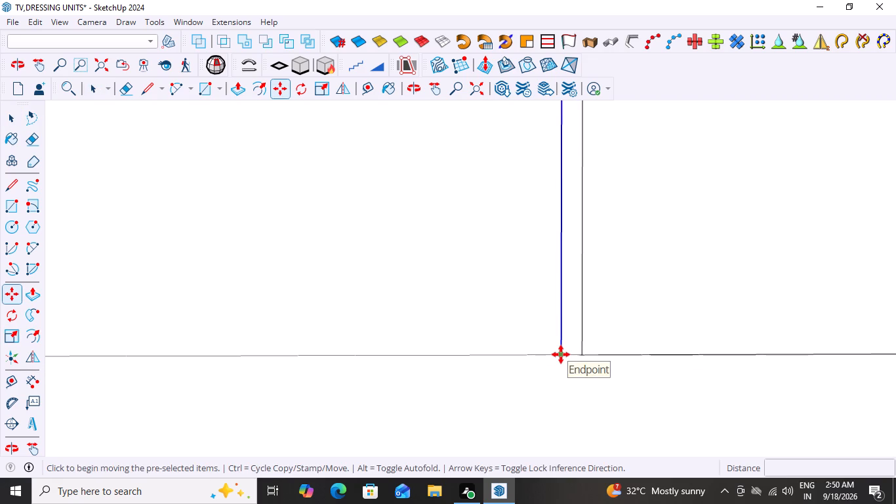
left_click(561, 354)
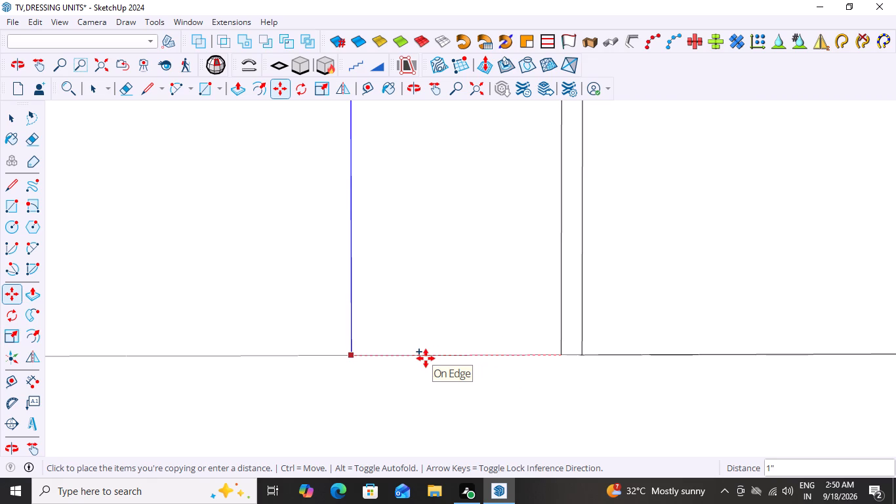
type("0.")
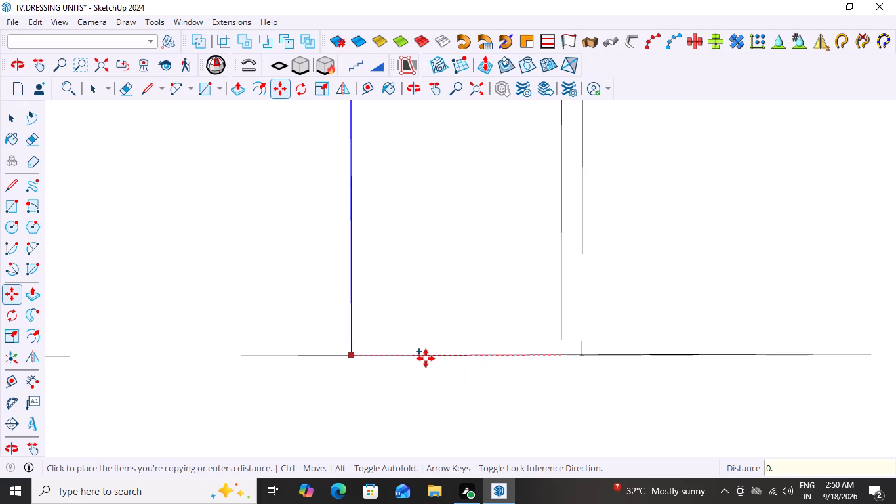
key("1")
key("shift+quotedbl")
key("Return")
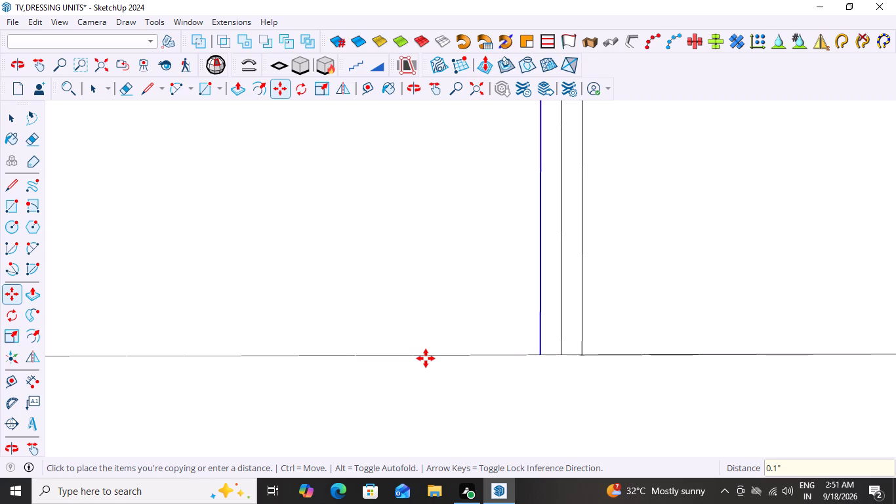
Examine how the upper and lower vertical gap lines align at the horizontal dividing line.
scroll(447, 364, "down", 20)
scroll(447, 364, "down", 3)
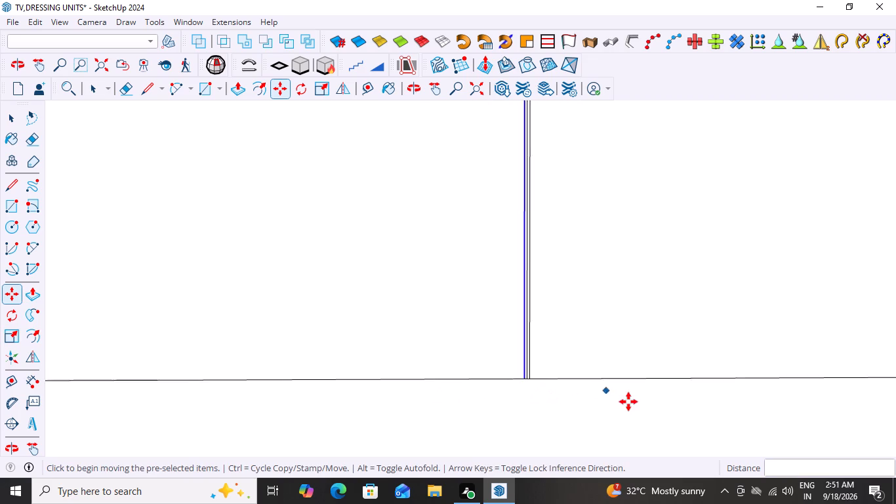
scroll(628, 402, "down", 10)
scroll(786, 417, "up", 3)
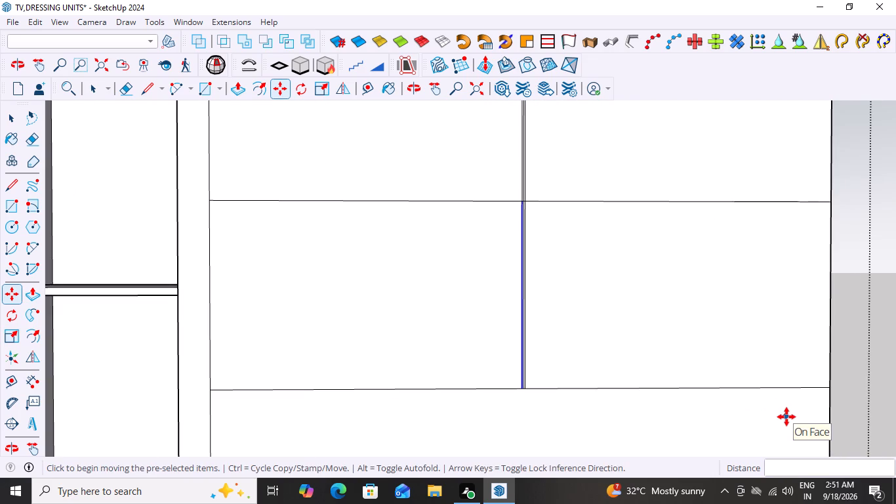
scroll(474, 190, "up", 2)
scroll(560, 210, "up", 4)
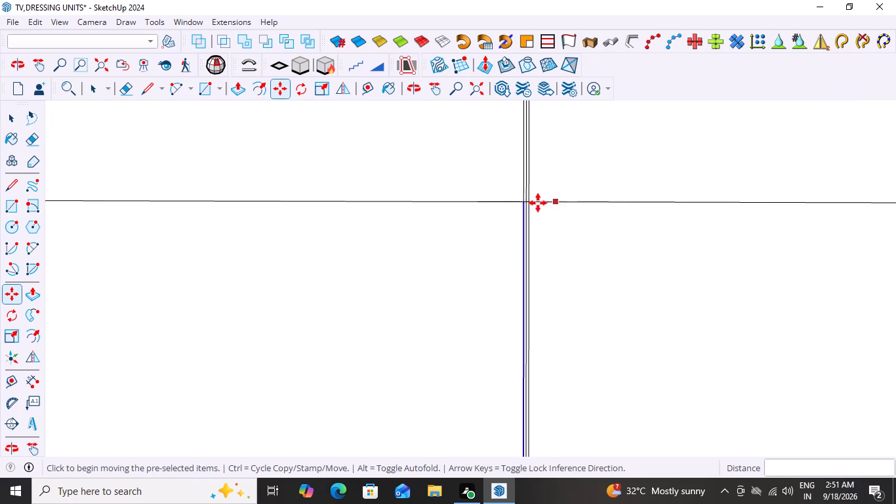
scroll(538, 203, "up", 17)
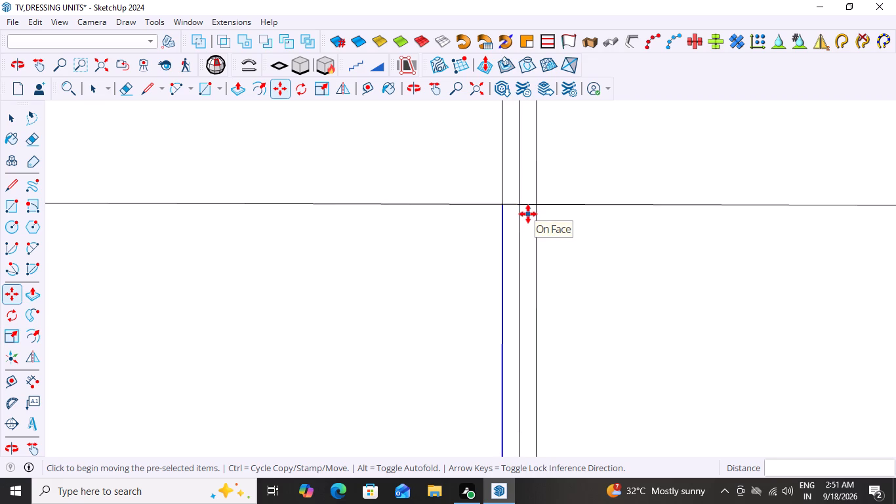
scroll(528, 214, "down", 20)
scroll(528, 214, "down", 5)
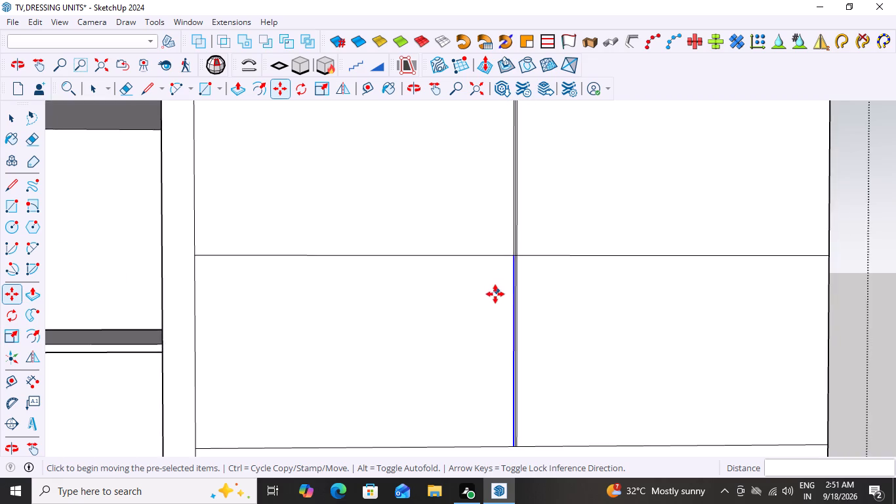
scroll(495, 294, "down", 5)
scroll(632, 413, "up", 7)
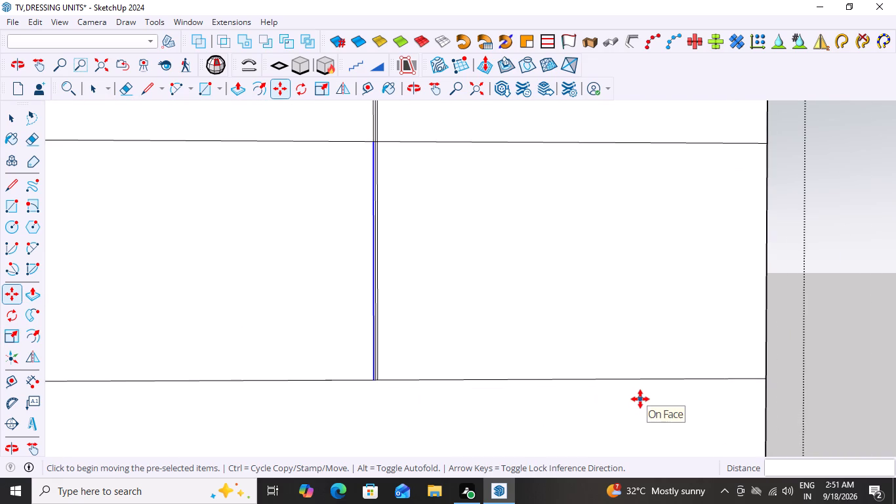
scroll(640, 399, "down", 9)
scroll(535, 282, "up", 16)
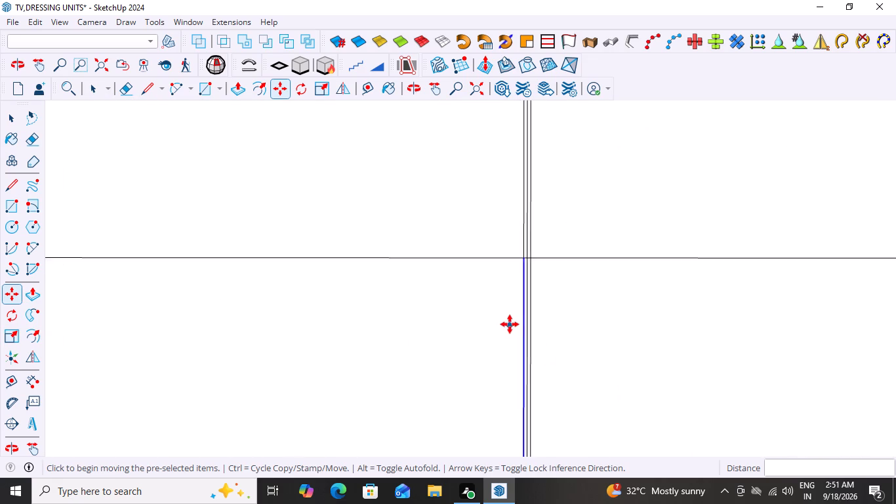
scroll(510, 324, "up", 4)
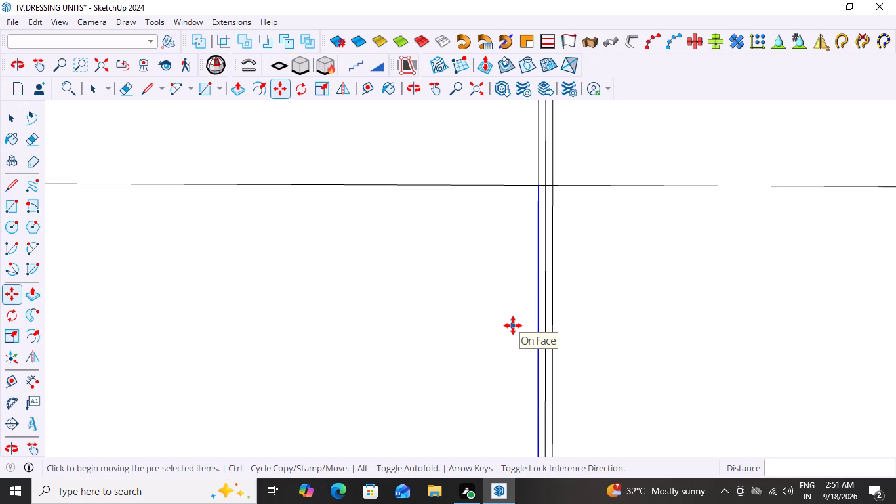
Delete the middle line of the vertical gap both below and above the horizontal dividing line.
key("space")
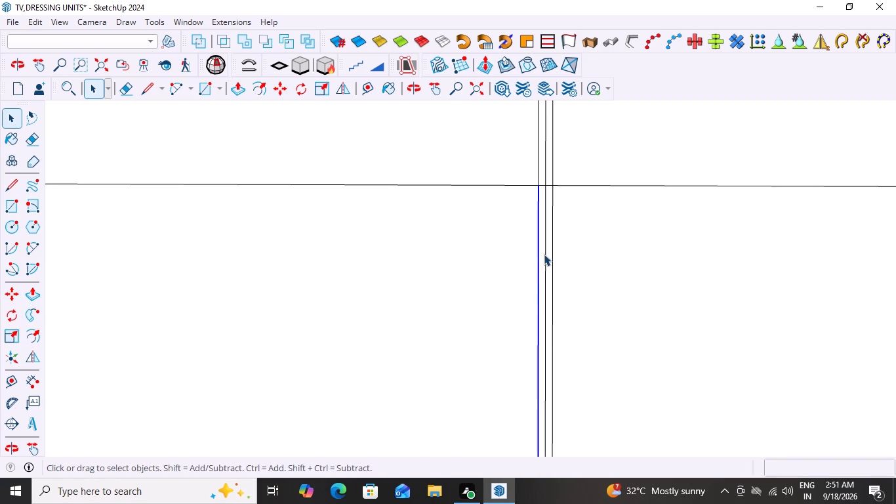
left_click(544, 254)
key("Delete")
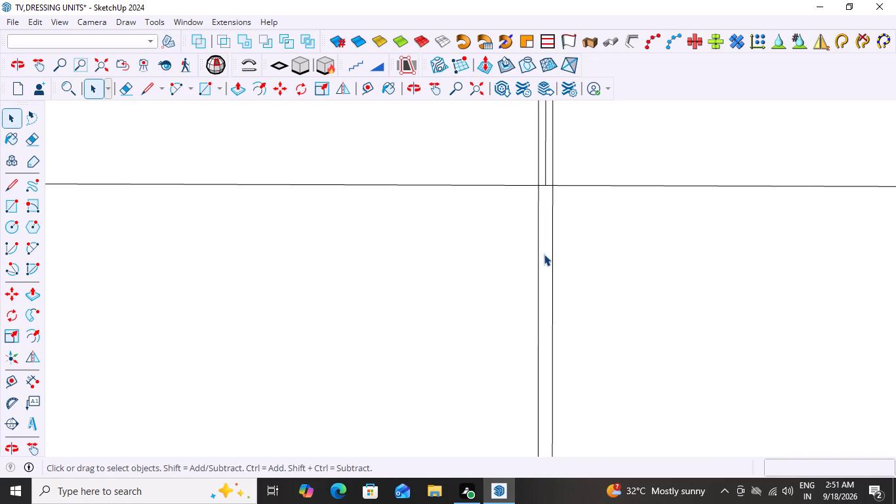
left_click(544, 175)
key("Delete")
Copy the horizontal dividing line's segment on the shelf-column side 0.1" upward from its endpoint at the vertical gap.
scroll(515, 329, "down", 5)
scroll(550, 296, "up", 1)
scroll(553, 293, "down", 11)
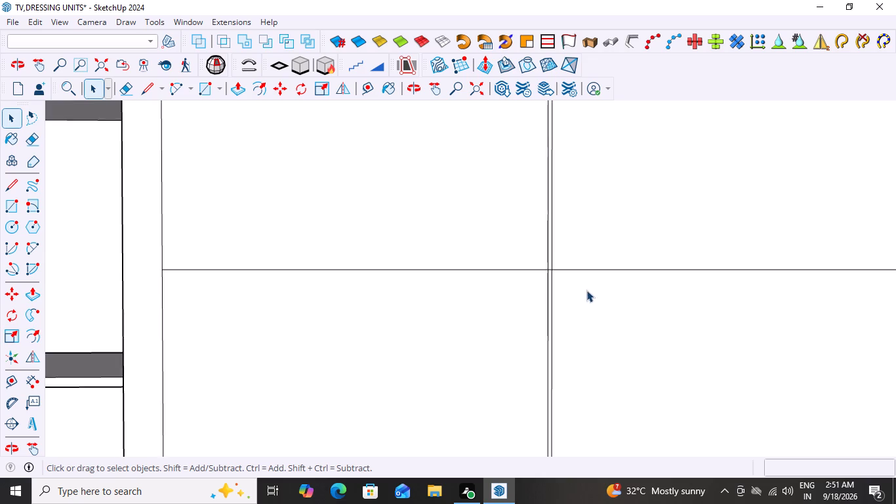
scroll(586, 290, "down", 7)
scroll(570, 437, "up", 3)
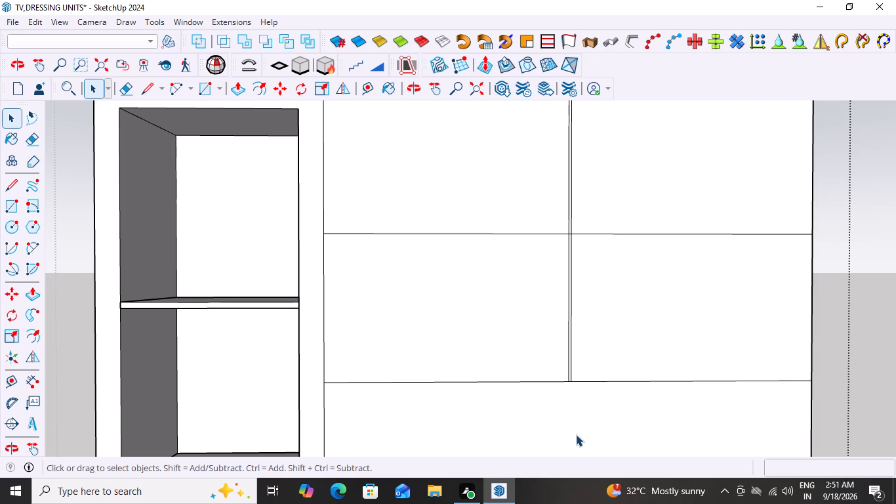
scroll(595, 251, "up", 4)
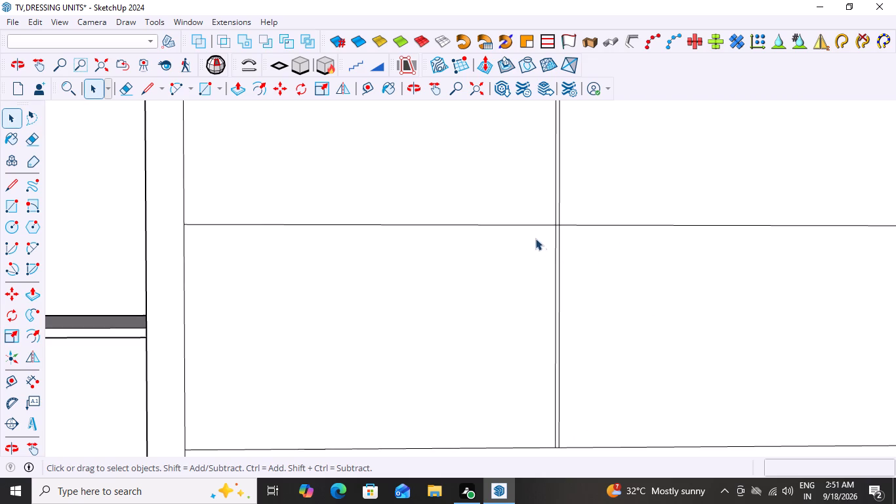
scroll(531, 232, "up", 2)
left_click(548, 222)
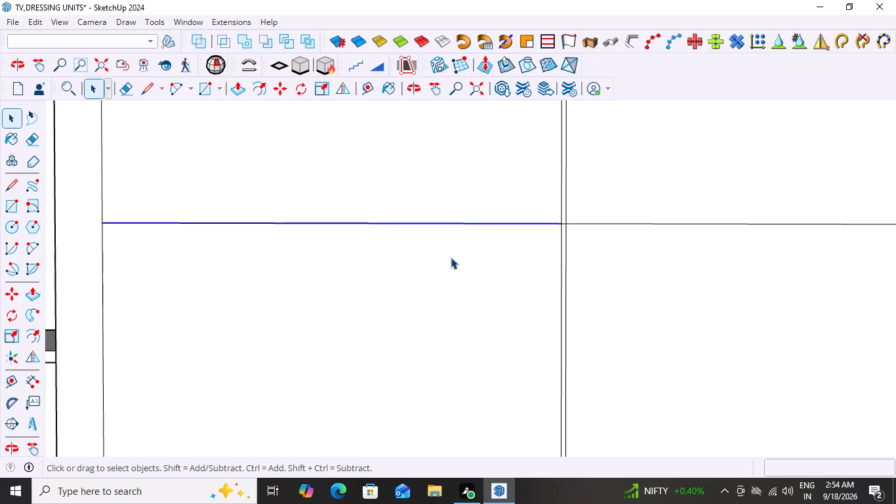
key("m")
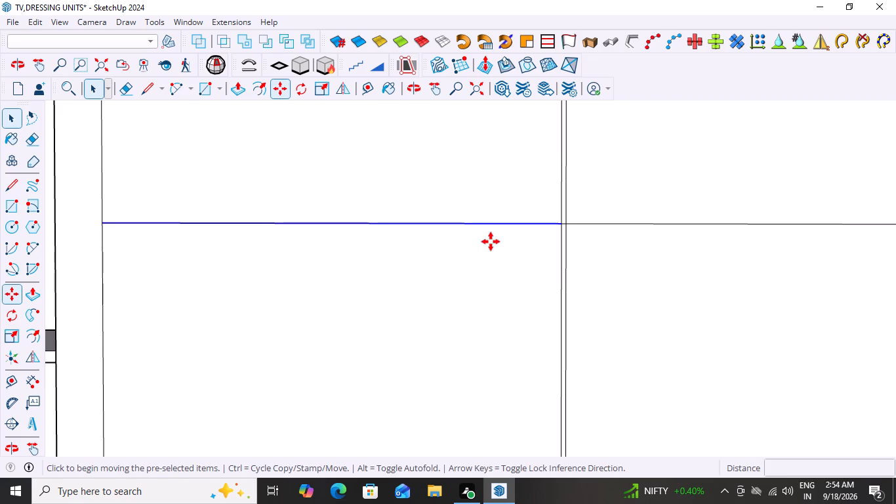
left_click(561, 222)
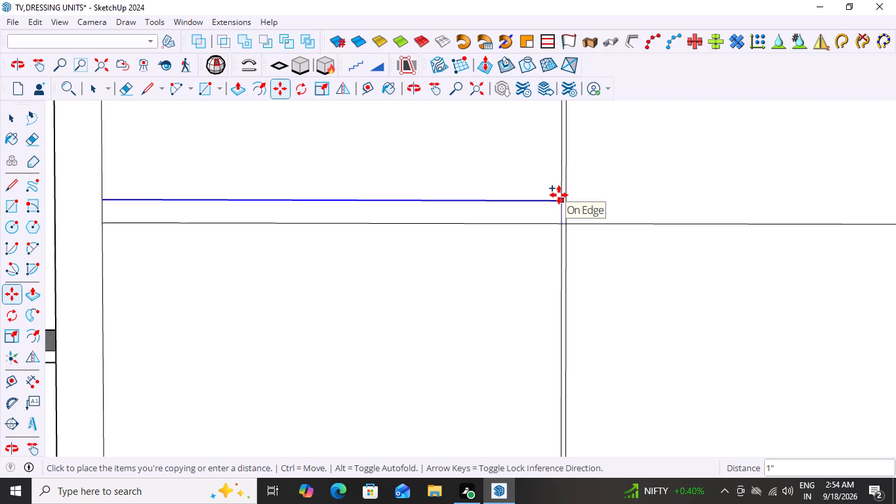
type("0.")
key("1")
key("shift+quotedbl")
key("Return")
scroll(543, 251, "up", 3)
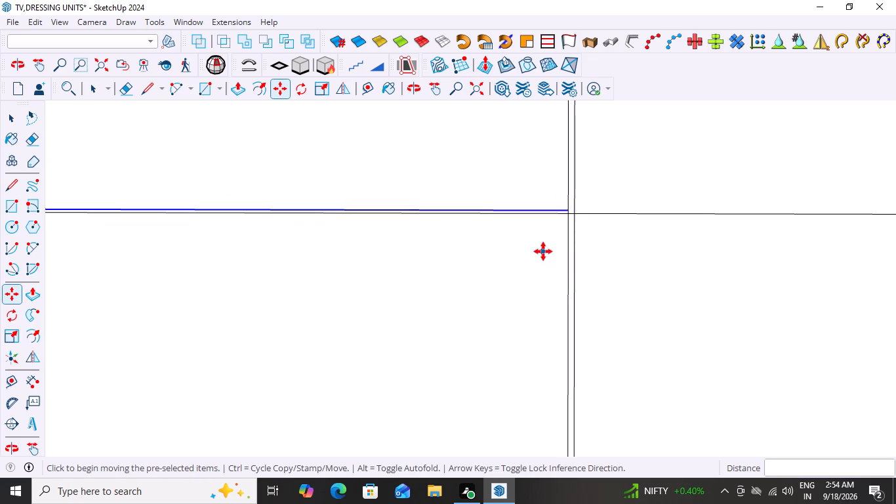
scroll(543, 247, "up", 3)
key("space")
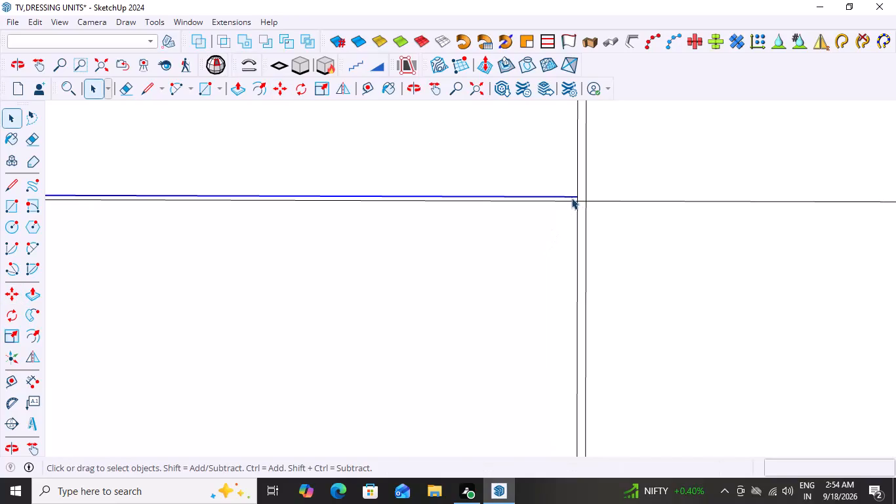
Copy the original horizontal segment on the shelf-column side 0.1" downward from its endpoint at the vertical gap.
left_click(567, 198)
left_click(567, 199)
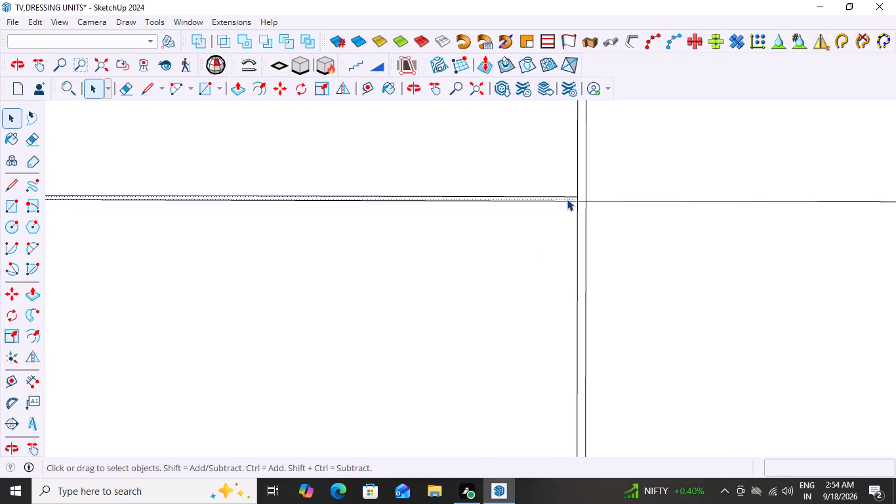
left_click(567, 199)
scroll(558, 209, "up", 3)
left_click(556, 205)
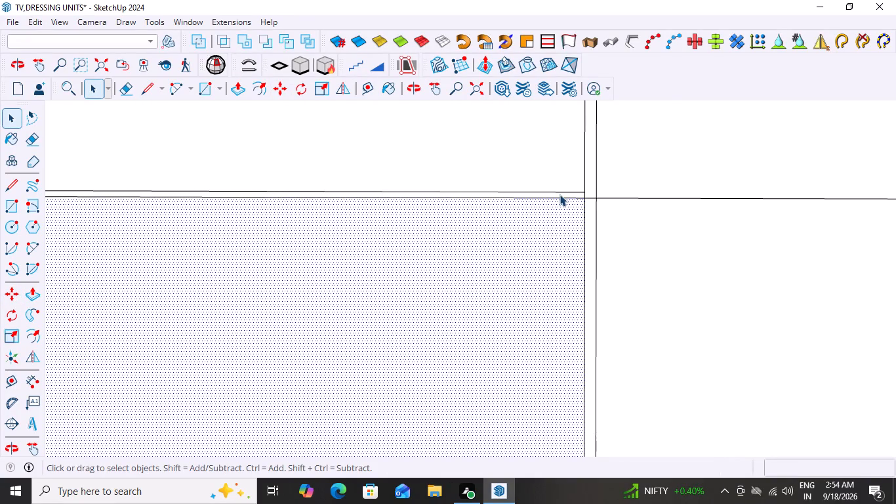
left_click(563, 184)
key("space")
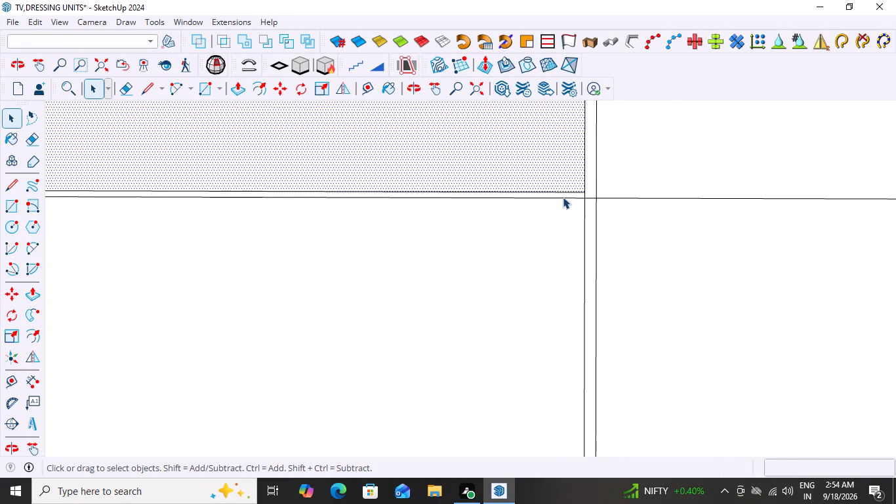
left_click(563, 197)
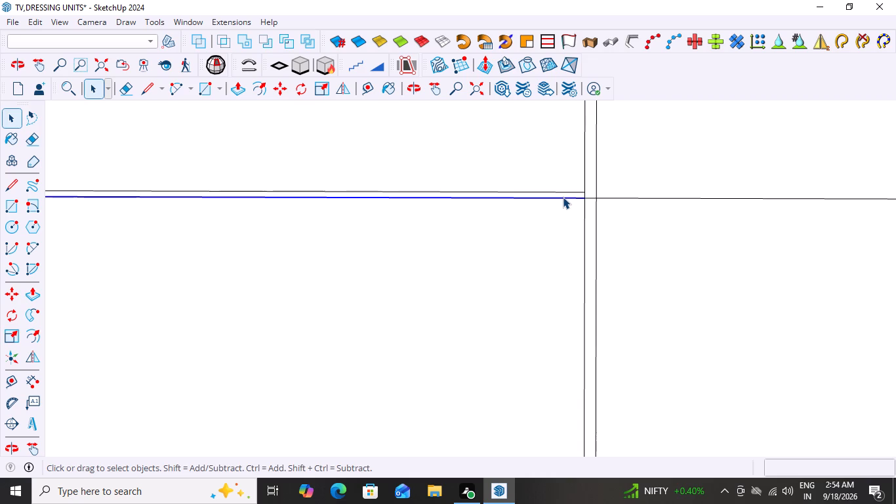
key("m")
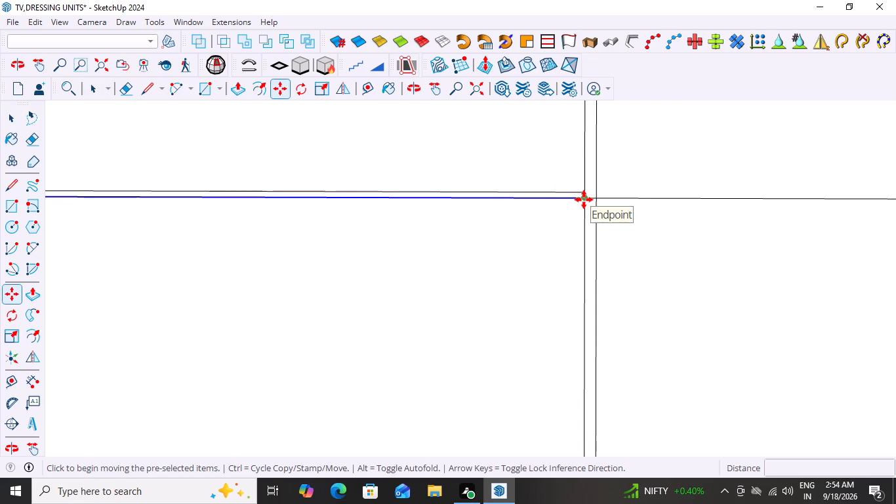
left_click(584, 199)
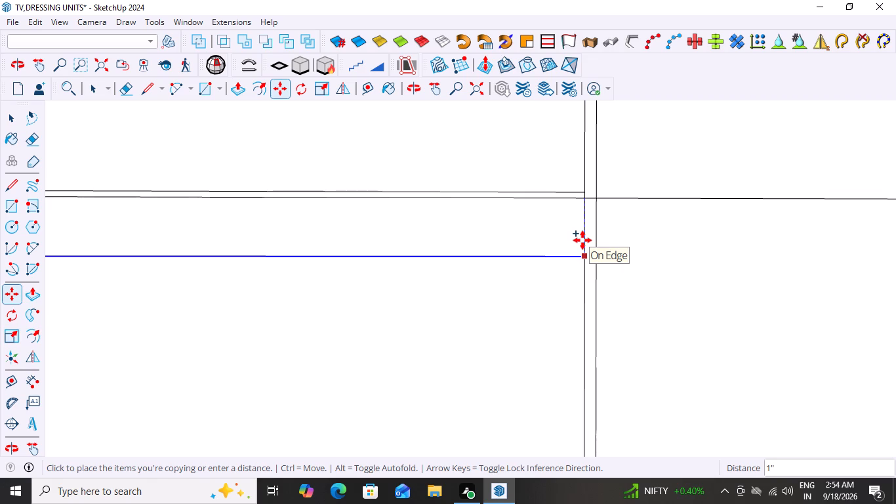
type("0.1")
key("shift+quotedbl")
key("Return")
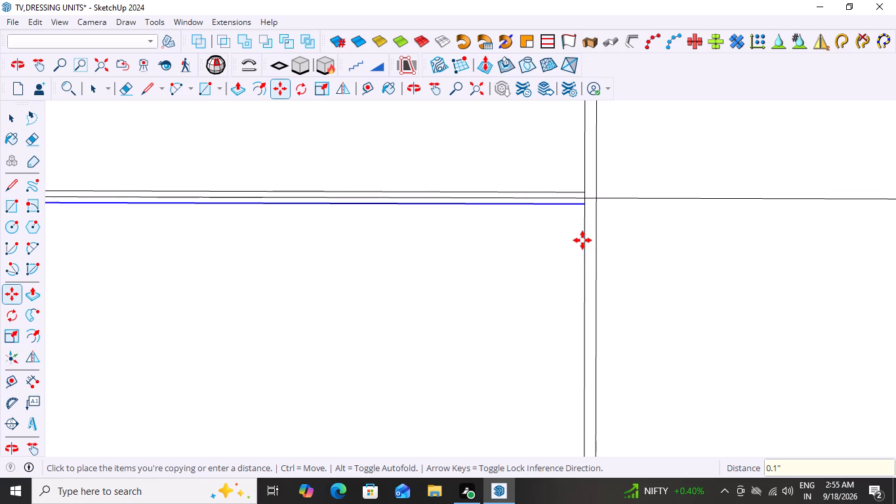
scroll(558, 241, "down", 8)
key("space")
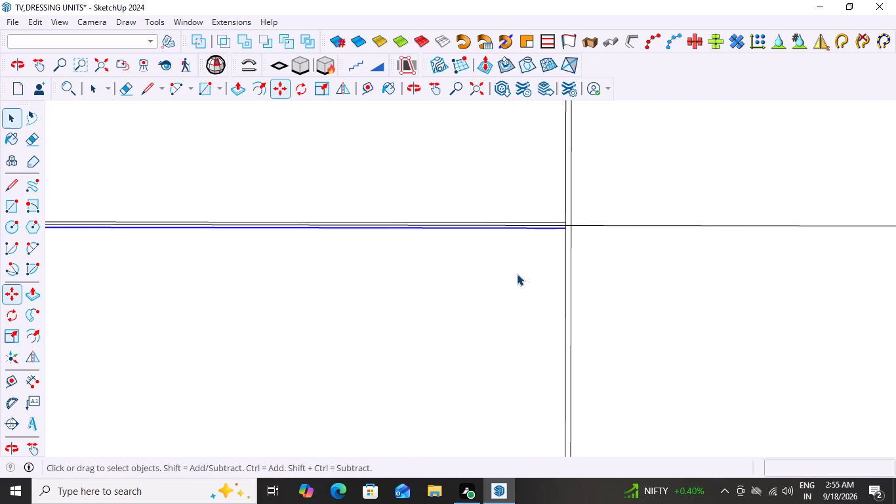
Copy the horizontal dividing line's segment on the far side of the vertical gap 0.1" upward from its gap endpoint.
scroll(598, 227, "up", 10)
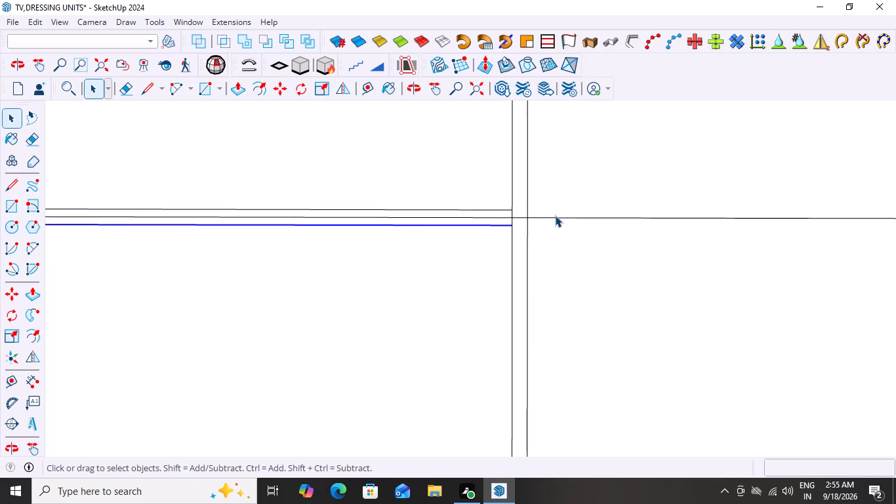
left_click(555, 215)
left_click(554, 217)
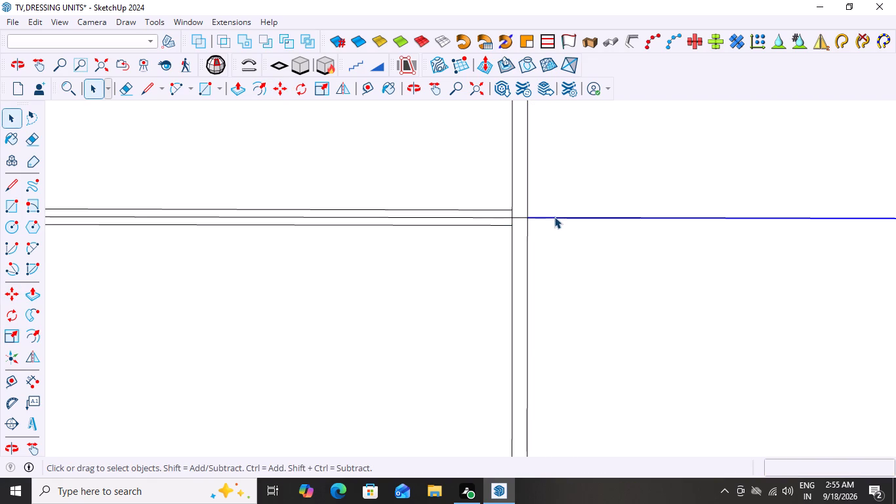
key("m")
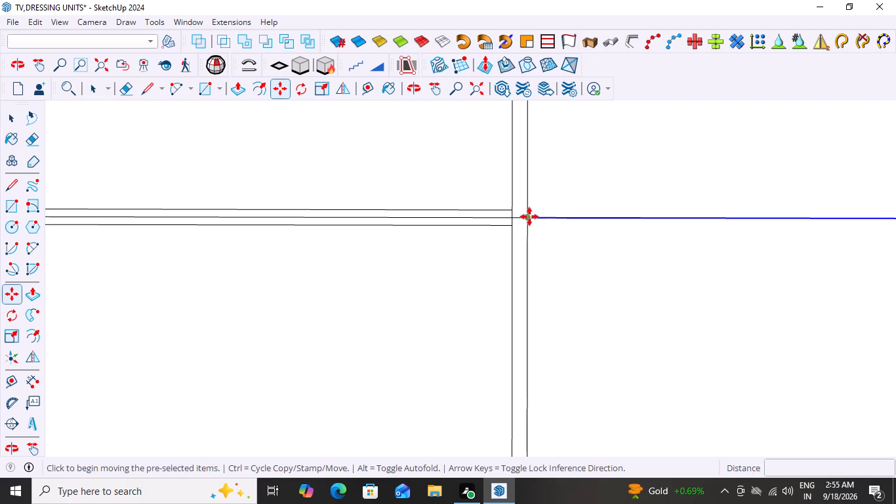
left_click(527, 217)
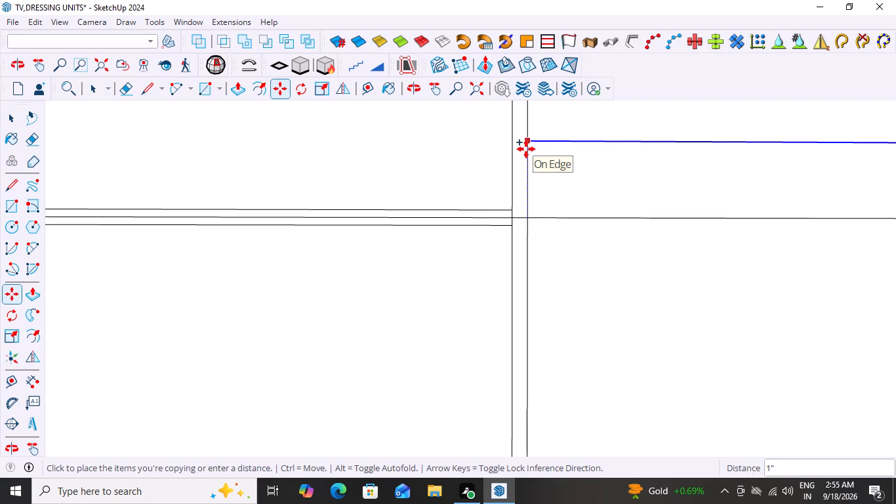
type("0.1")
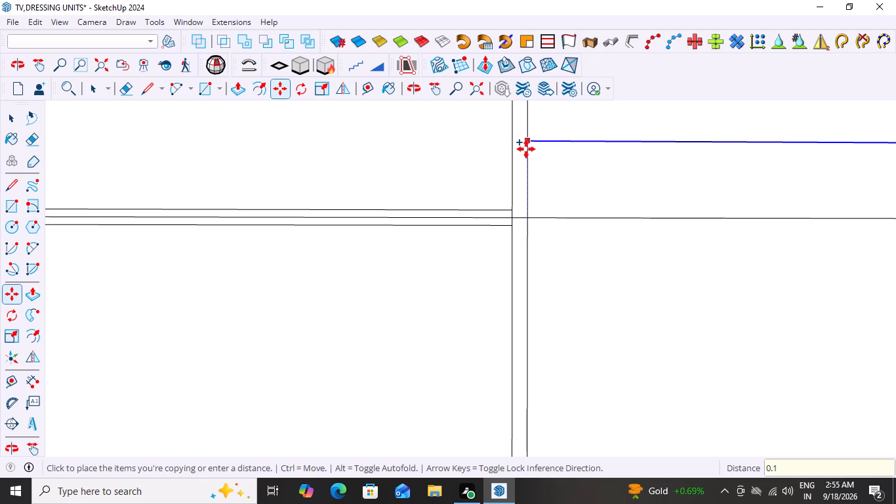
key("shift+quotedbl")
key("Return")
scroll(544, 244, "up", 2)
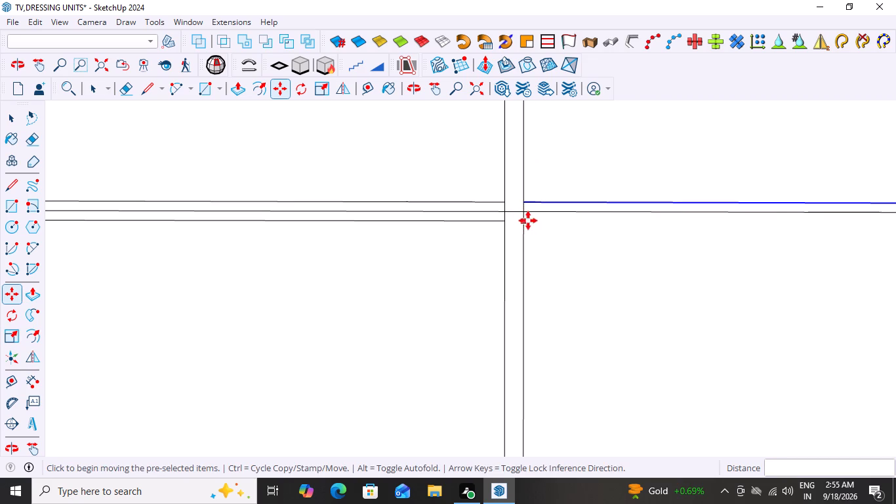
key("space")
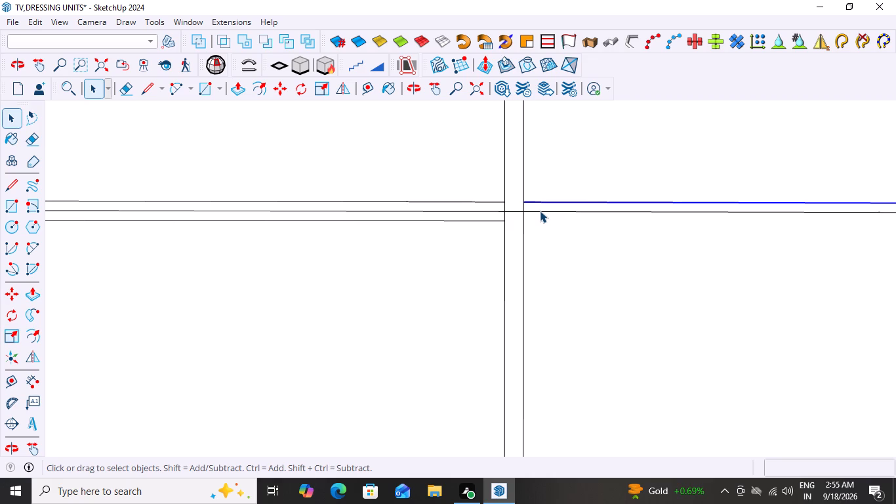
Copy the original horizontal segment on the side away from the shelf column 0.1" downward from its gap endpoint.
left_click(540, 211)
key("m")
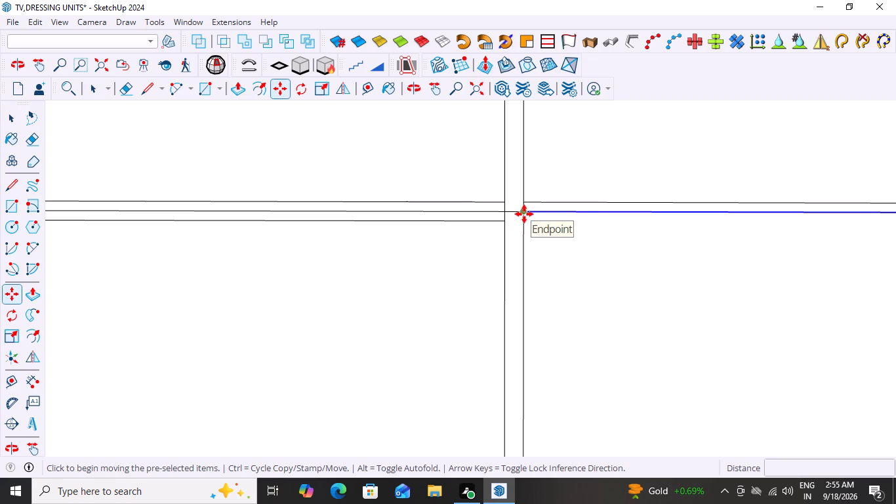
left_click(524, 214)
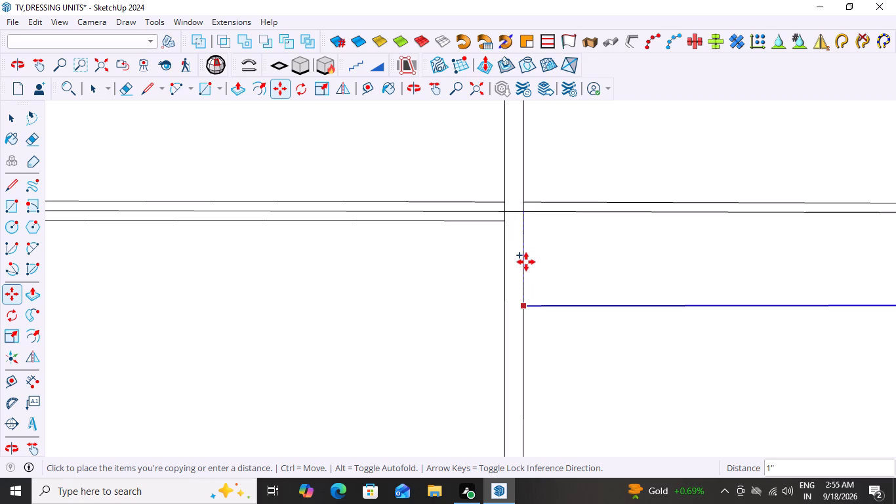
key("0")
type(".1")
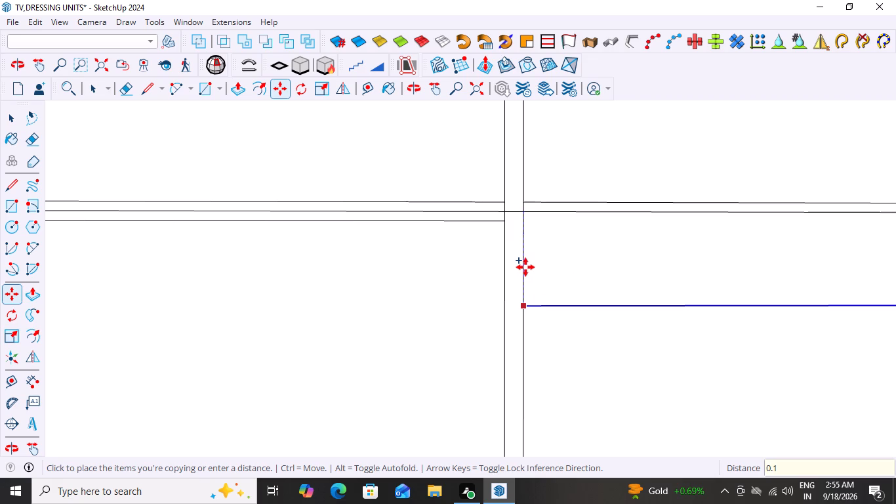
key("shift+quotedbl")
key("Return")
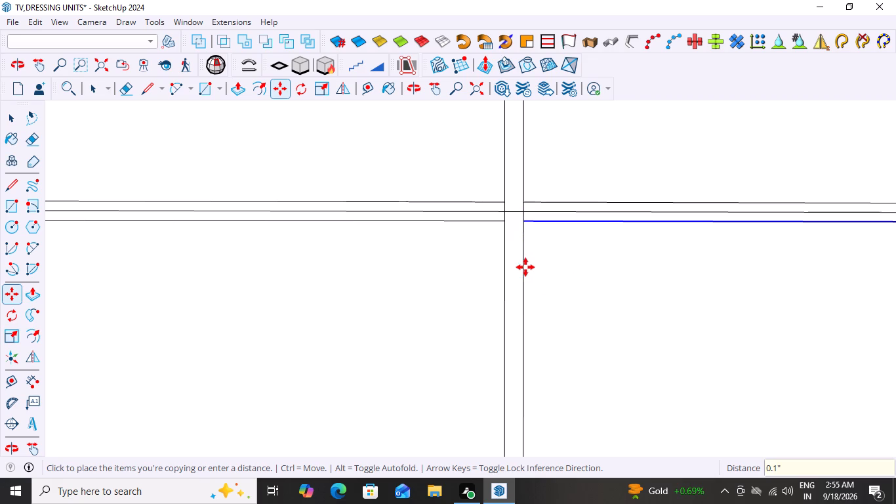
key("space")
scroll(523, 259, "up", 3)
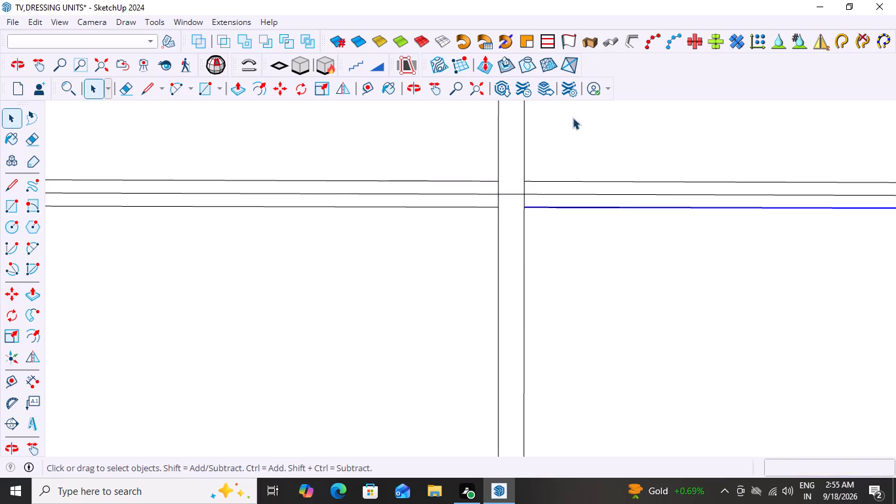
left_click(573, 117)
scroll(539, 203, "down", 18)
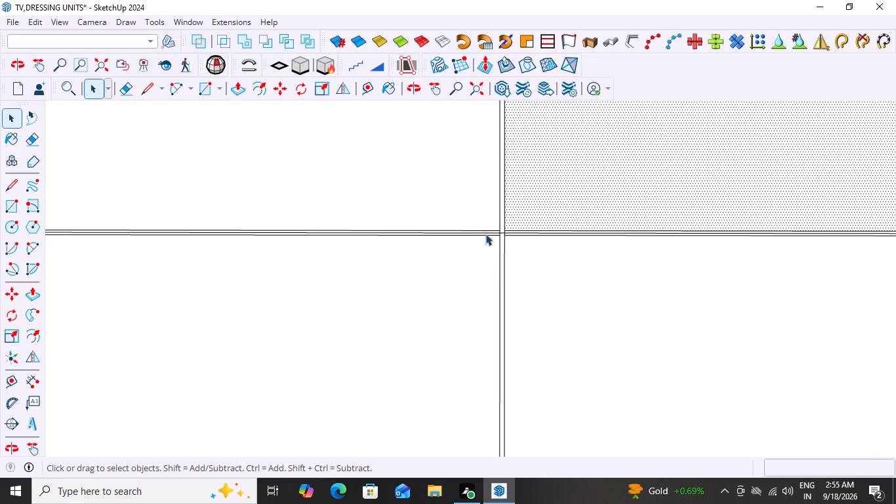
Delete the original middle horizontal line between the 0.1" copies, on both sides of the vertical gap and across it.
scroll(486, 230, "up", 17)
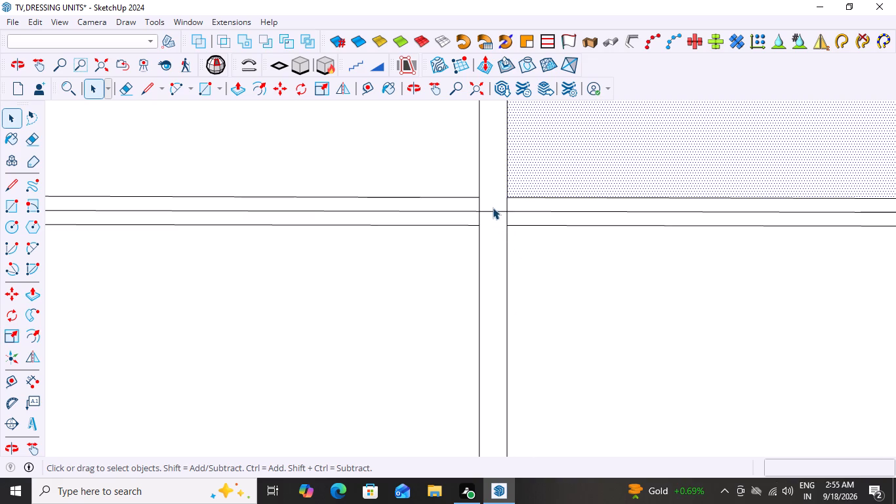
left_click(493, 207)
left_click(493, 209)
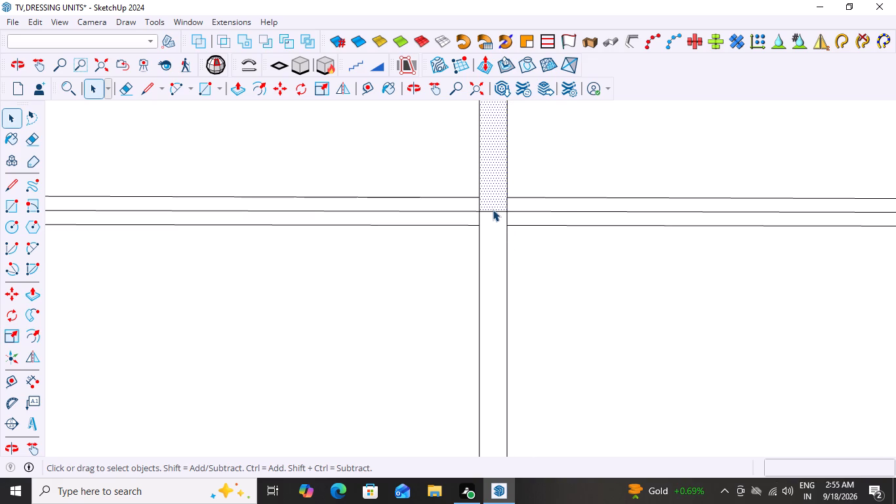
triple_click(493, 209)
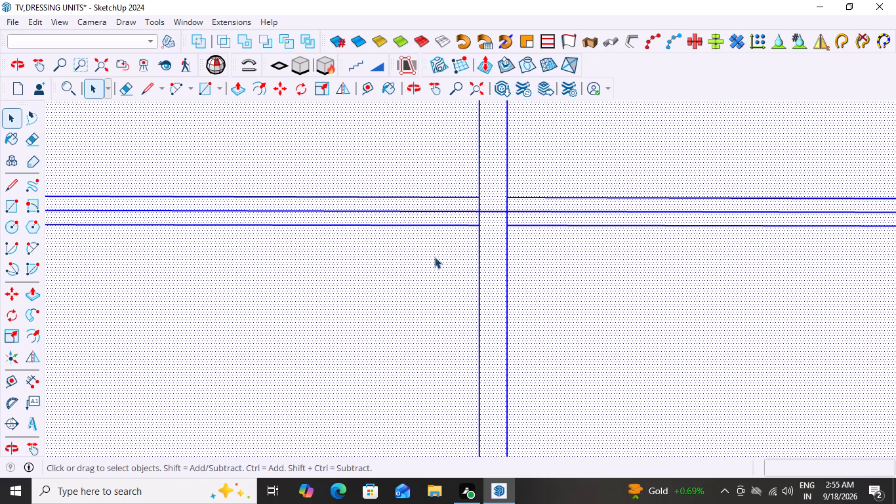
double_click(430, 265)
left_click(487, 220)
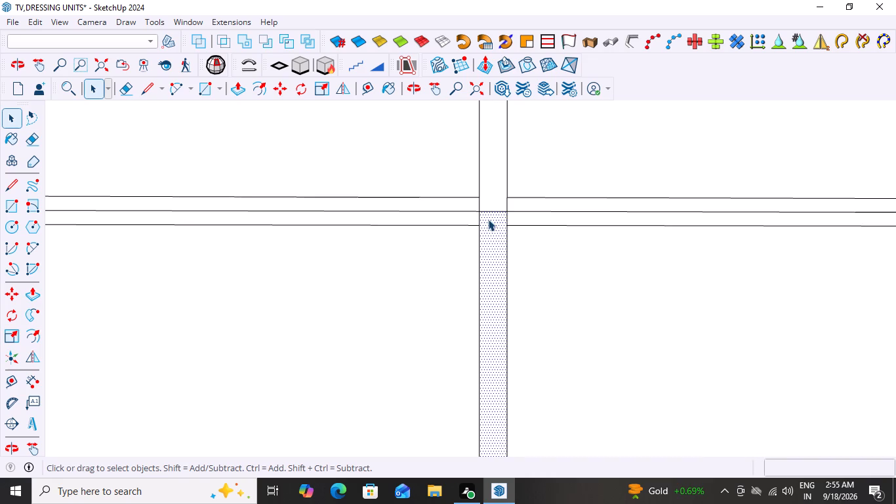
key("space")
left_click(434, 211)
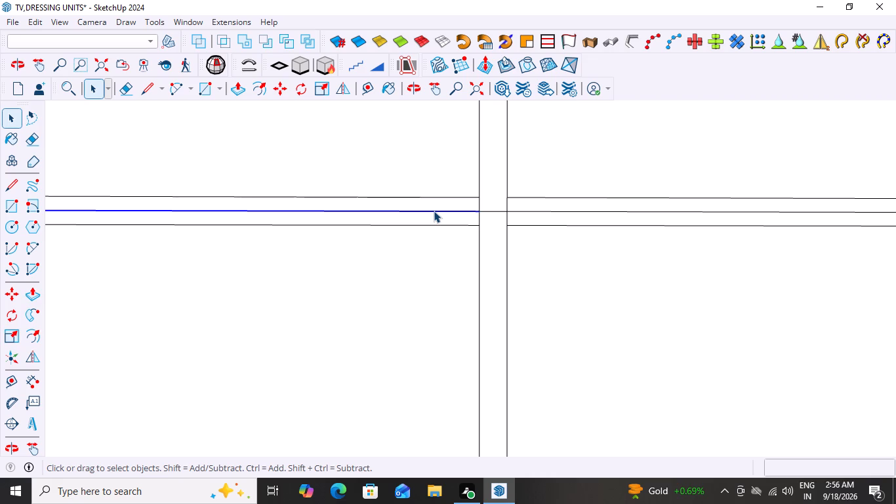
key("Delete")
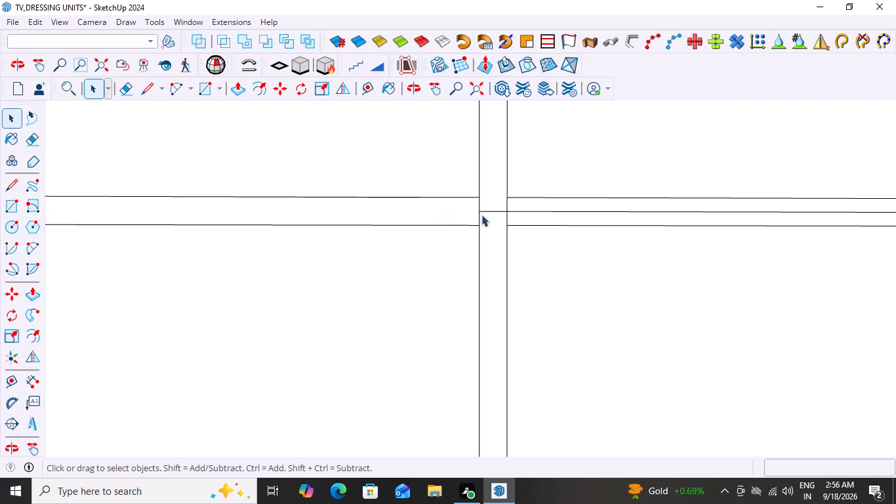
left_click(516, 209)
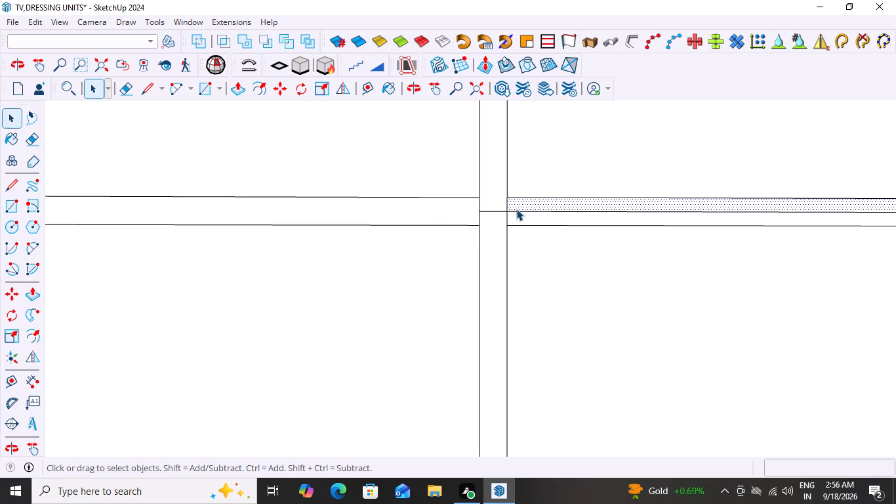
left_click(516, 211)
key("Delete")
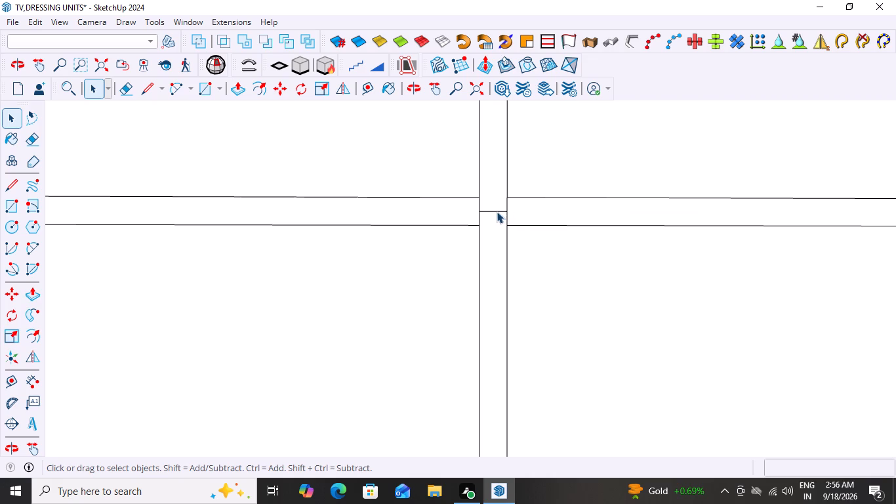
left_click(497, 210)
key("Delete")
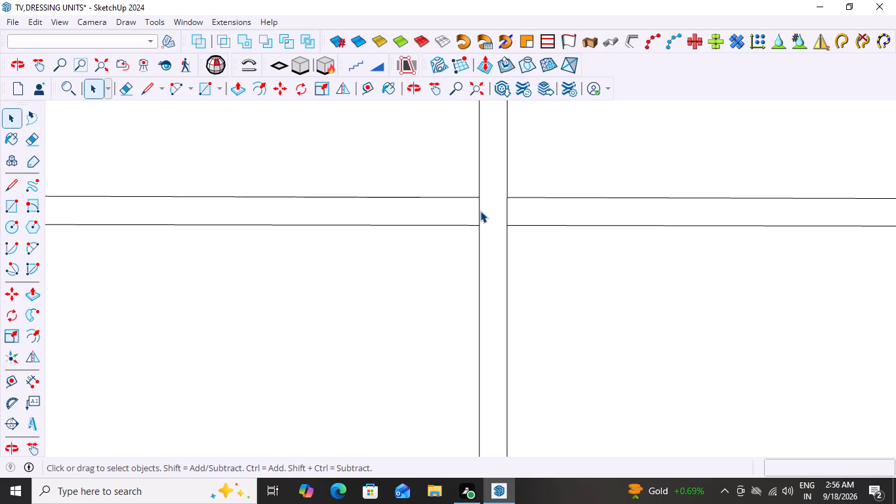
Delete the two short vertical edges at the gap crossing so the horizontal and vertical gaps join.
left_click(479, 209)
key("Delete")
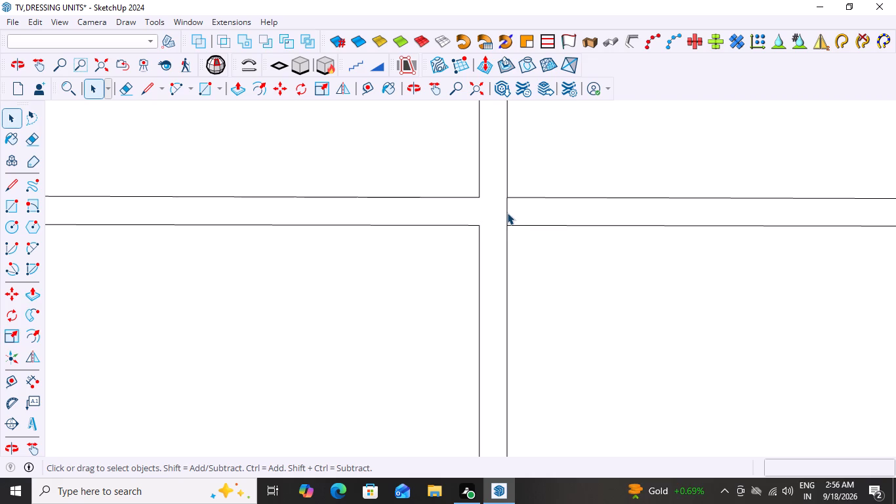
left_click(506, 212)
key("Delete")
Examine the four upper panels and their gaps, and the whole dressing unit from several angles.
scroll(506, 219, "down", 8)
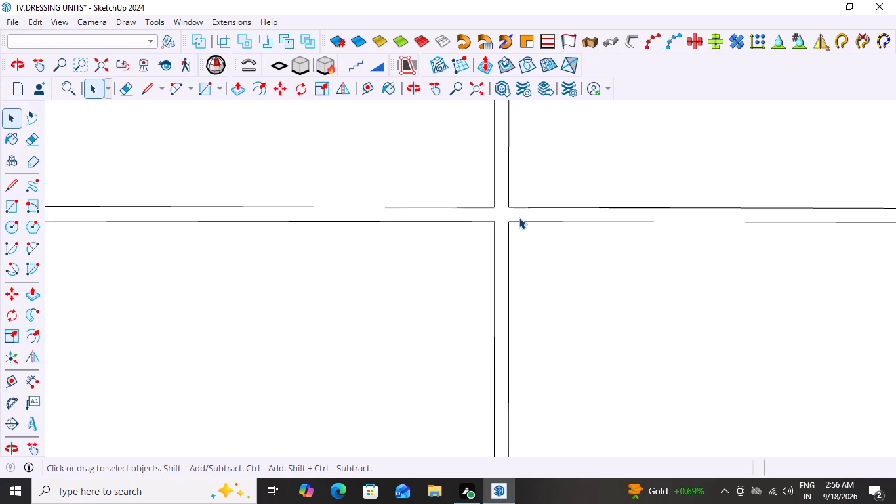
scroll(519, 217, "down", 16)
scroll(493, 304, "down", 3)
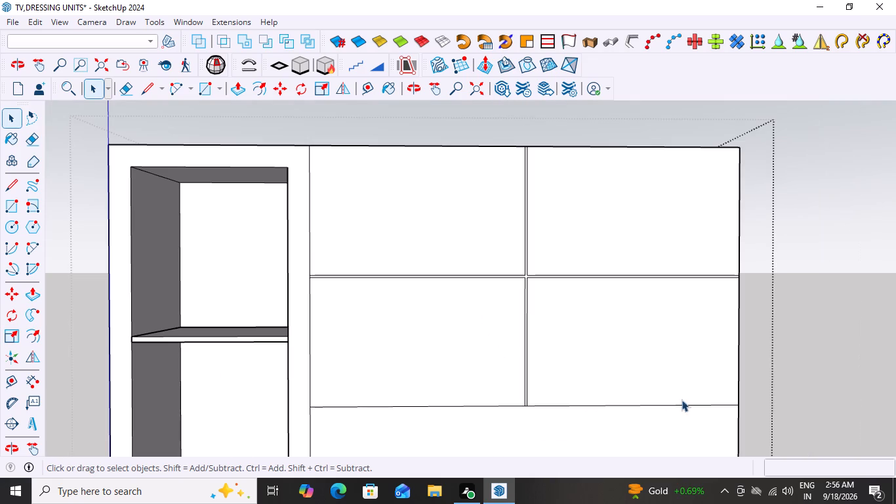
scroll(774, 295, "up", 7)
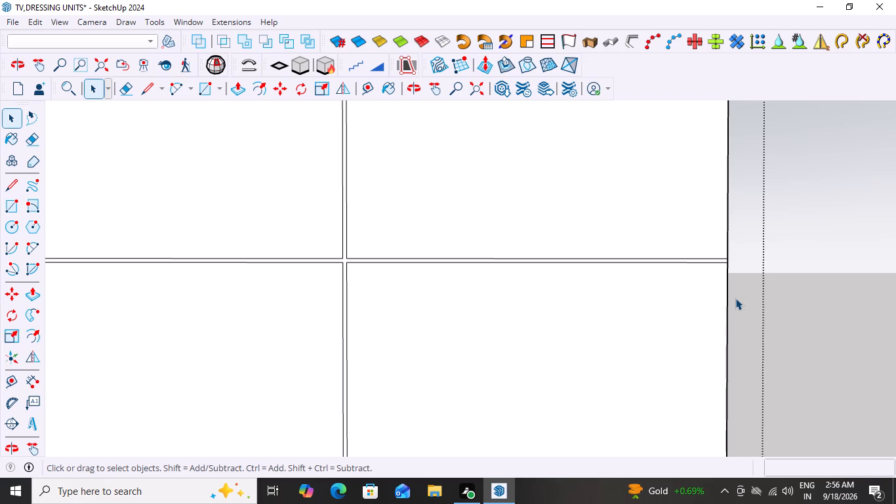
scroll(629, 293, "down", 2)
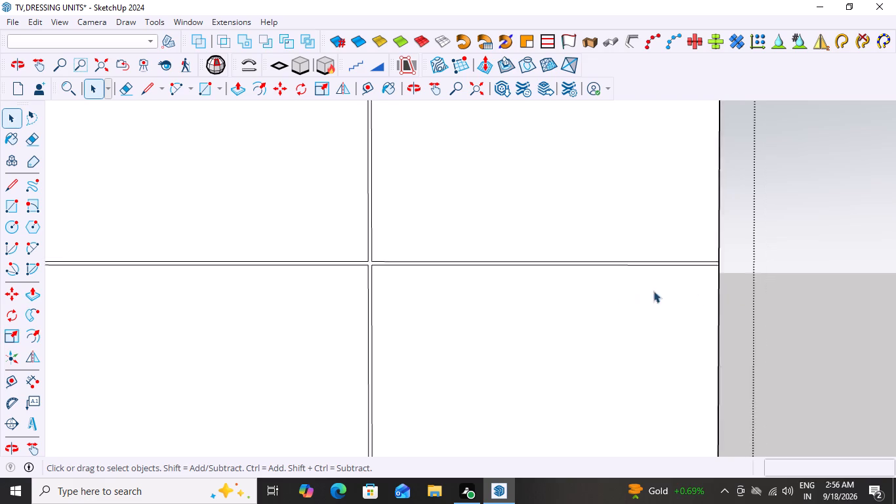
scroll(653, 291, "down", 7)
scroll(574, 376, "up", 3)
scroll(563, 364, "down", 11)
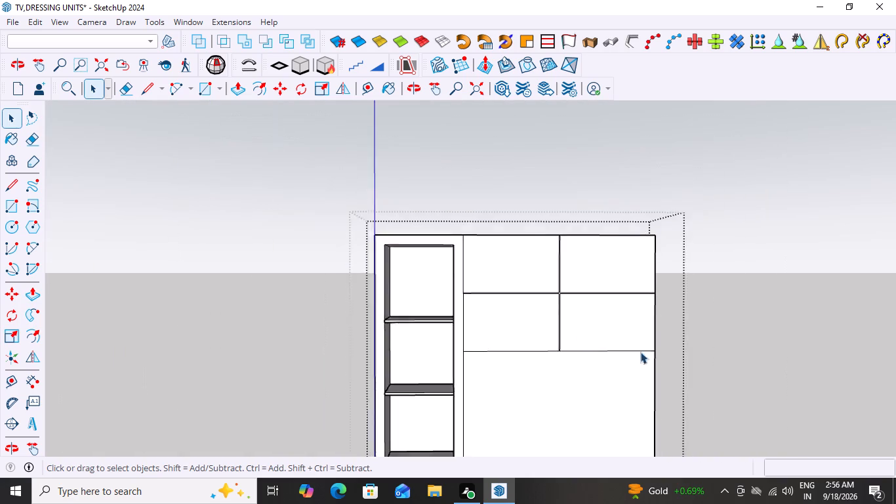
scroll(640, 352, "down", 2)
middle_click_drag(687, 378, 440, 301)
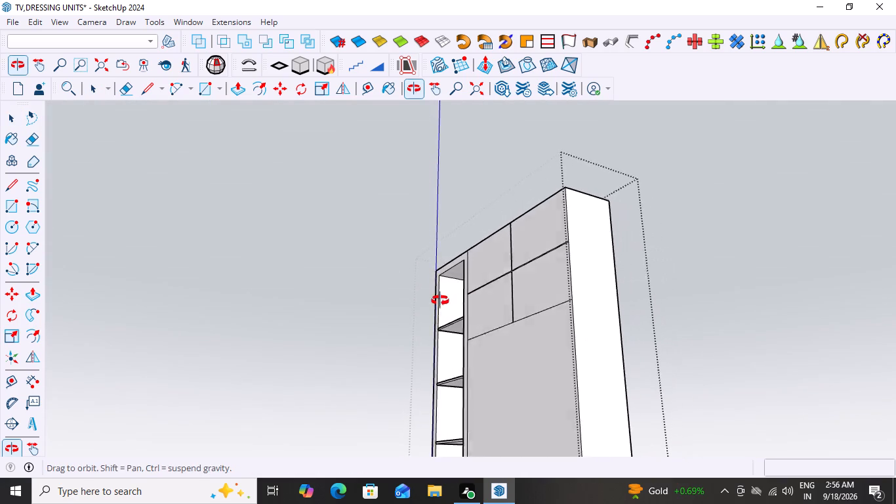
middle_click_drag(440, 301, 483, 316)
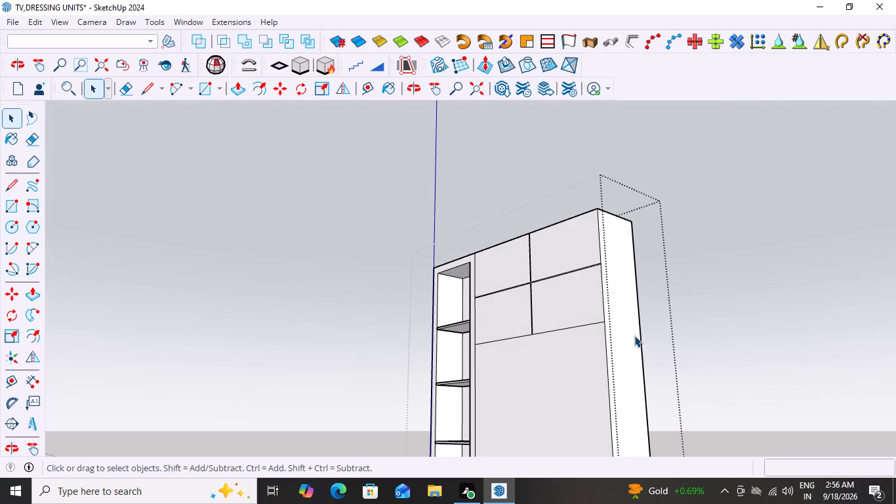
scroll(635, 335, "up", 3)
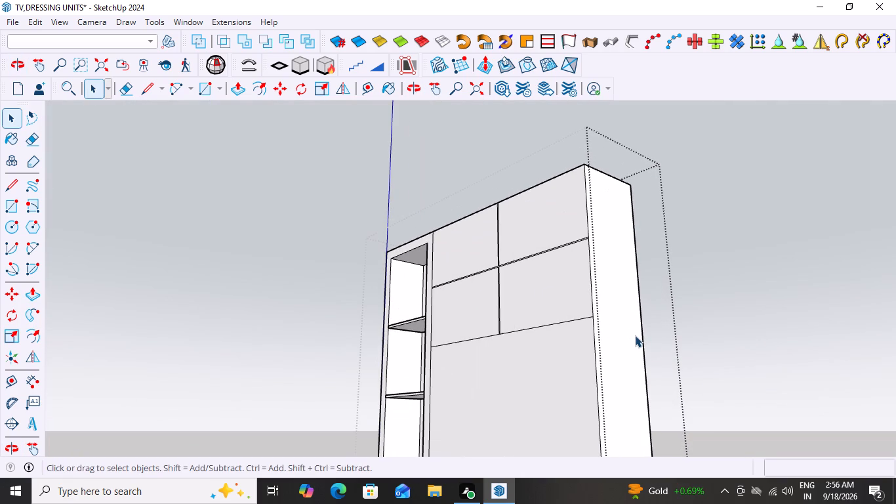
middle_click_drag(710, 314, 821, 299)
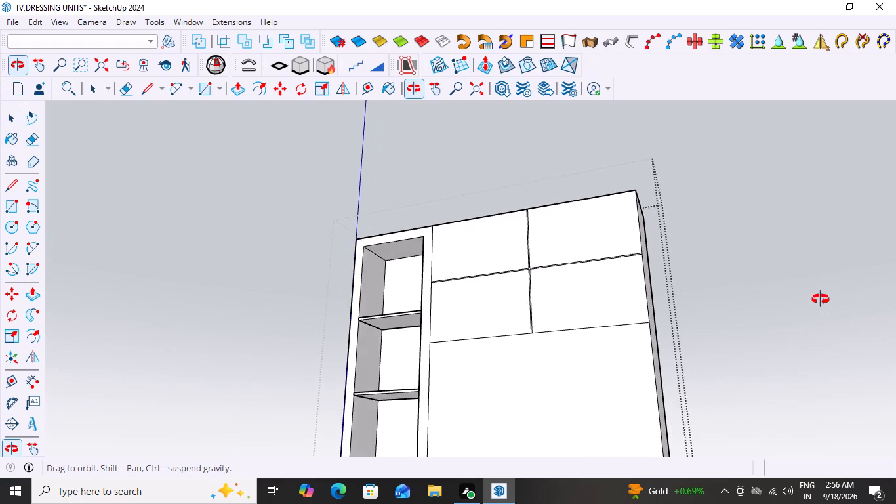
middle_click_drag(821, 299, 819, 300)
scroll(784, 320, "down", 20)
scroll(784, 320, "down", 2)
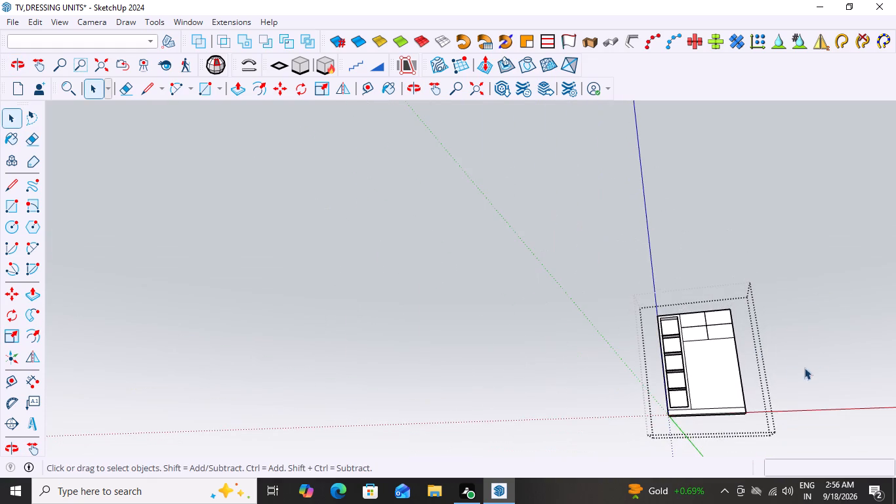
middle_click_drag(843, 363, 723, 444)
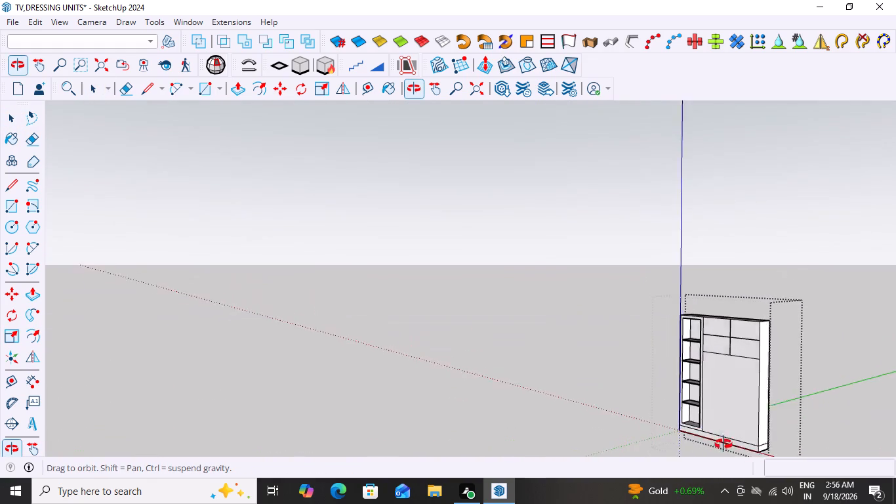
middle_click_drag(723, 444, 740, 447)
scroll(764, 363, "up", 4)
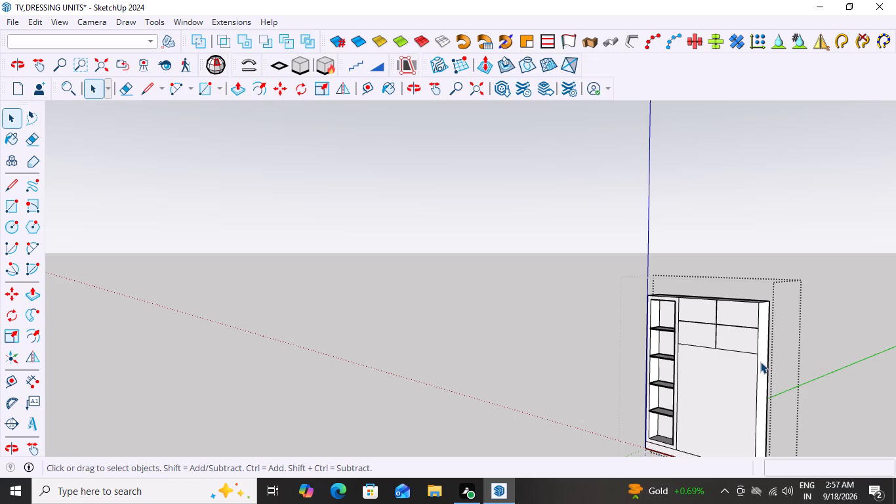
scroll(760, 362, "down", 4)
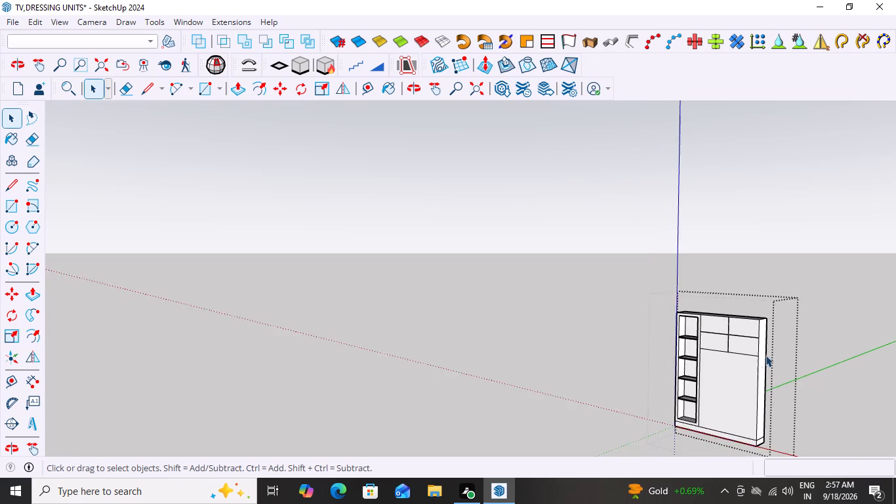
scroll(765, 355, "down", 8)
middle_click_drag(755, 368, 892, 404)
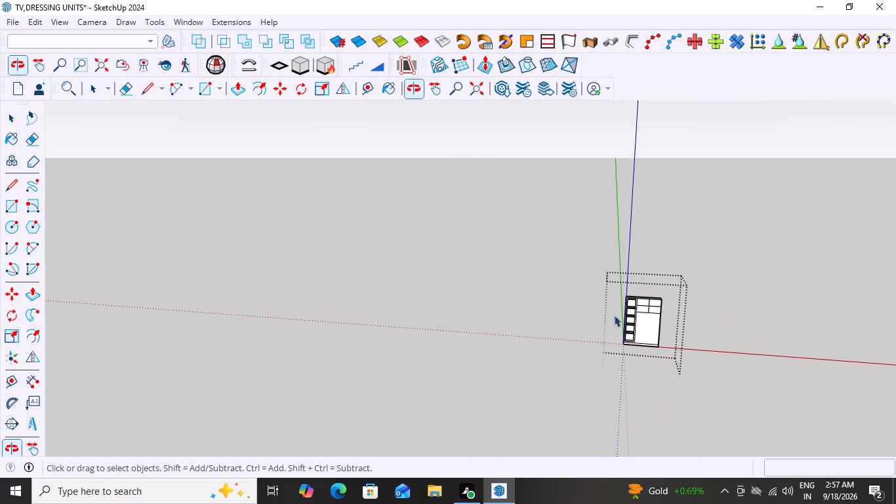
Offset the outline of the top panel beside the shelf column 2" inward, matching the shelf opening's frame width.
scroll(611, 318, "up", 20)
scroll(611, 318, "up", 5)
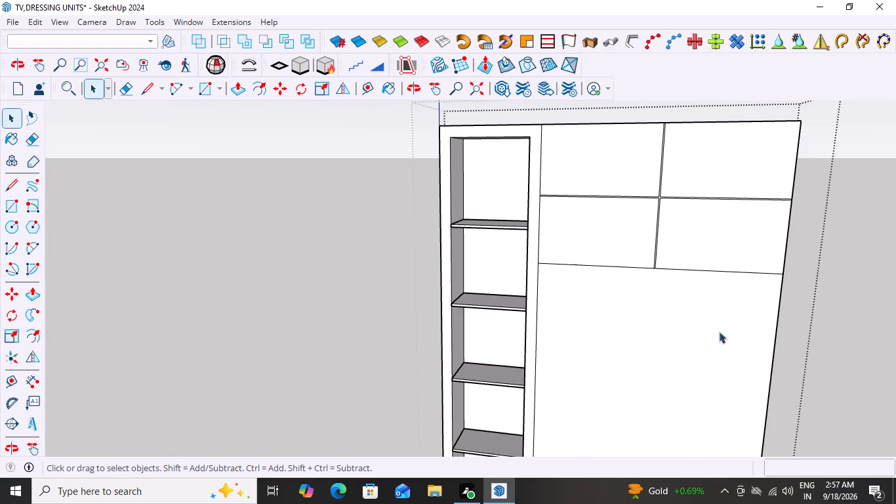
middle_click_drag(719, 331, 823, 335)
scroll(654, 198, "up", 8)
scroll(579, 203, "up", 2)
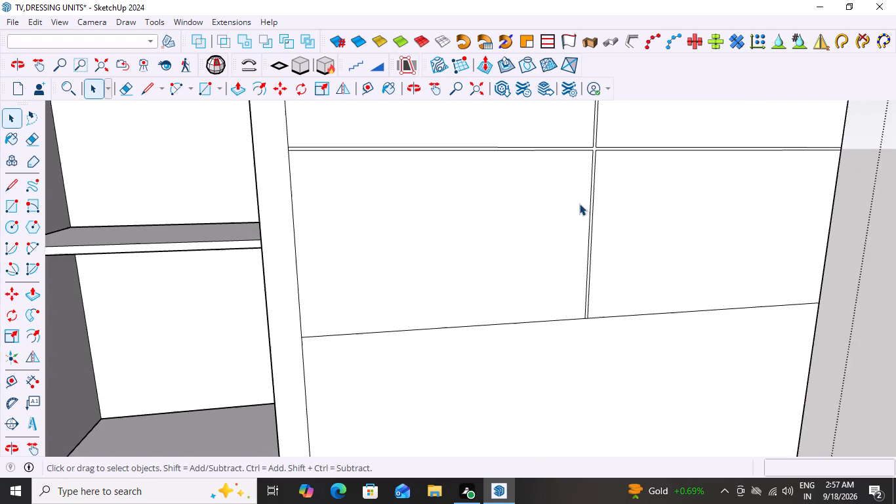
scroll(579, 203, "down", 10)
scroll(544, 113, "up", 3)
scroll(546, 109, "down", 1)
scroll(548, 119, "up", 2)
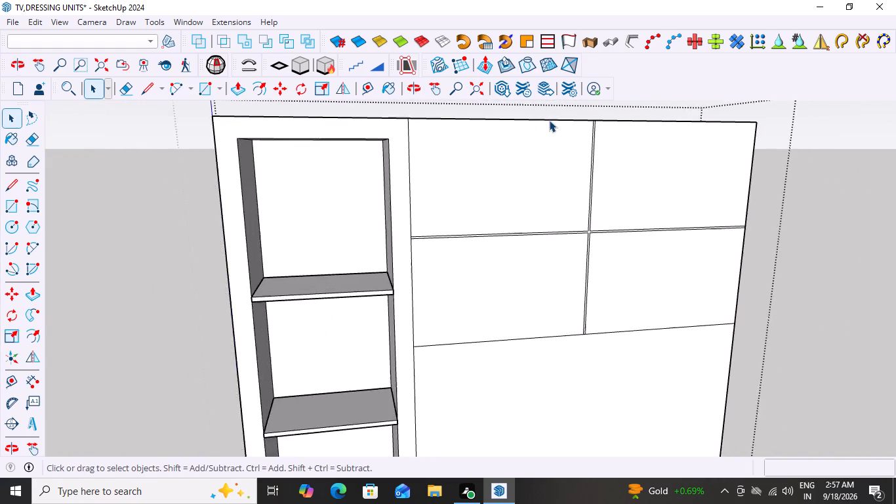
scroll(549, 120, "up", 7)
left_click(550, 175)
left_click(550, 175)
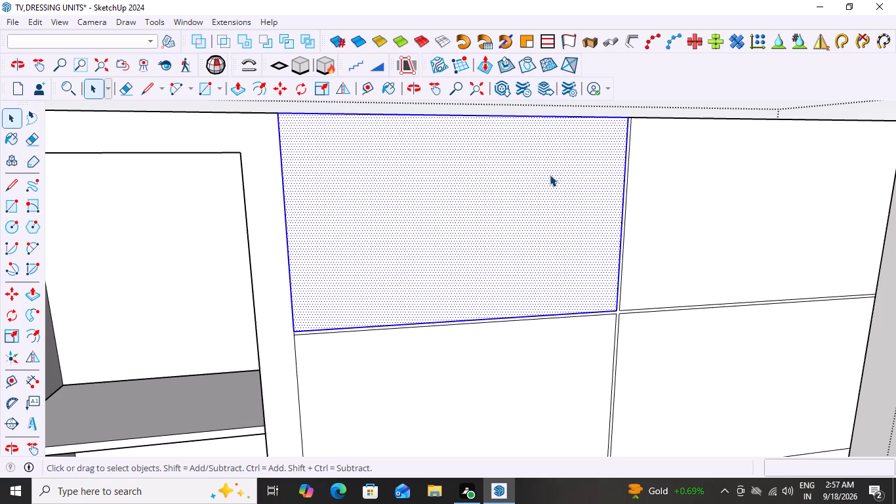
scroll(550, 175, "down", 6)
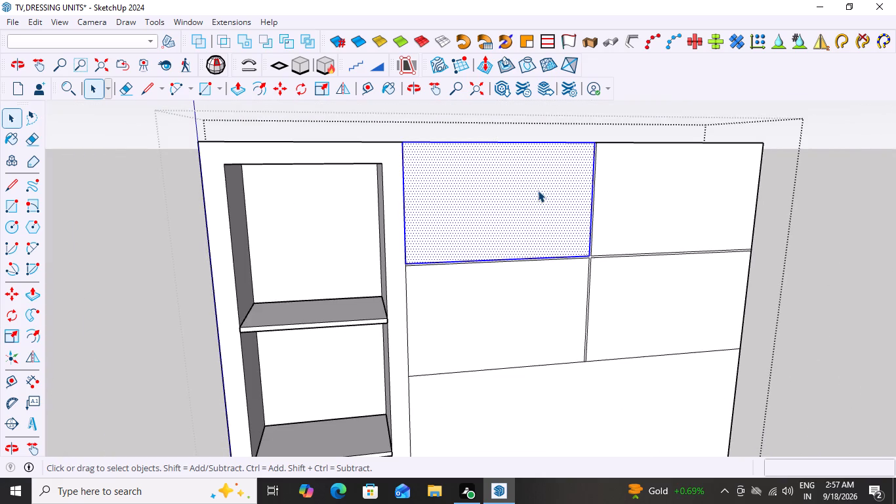
key("f")
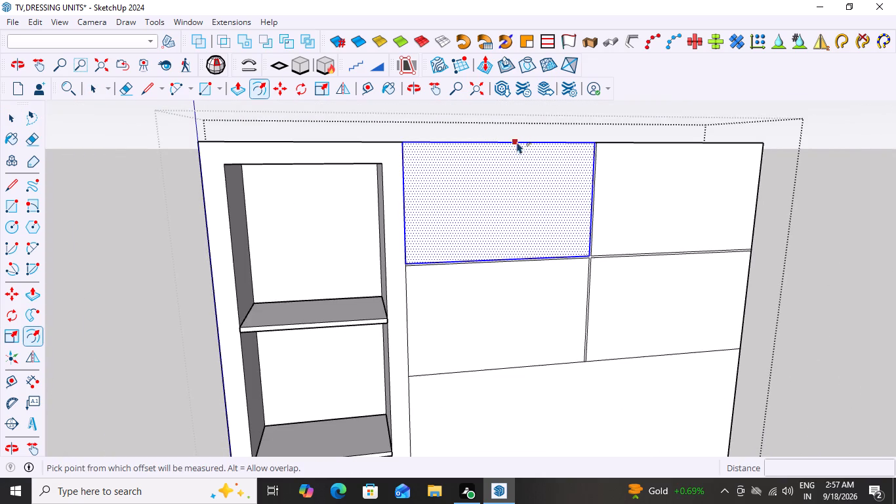
left_click(521, 140)
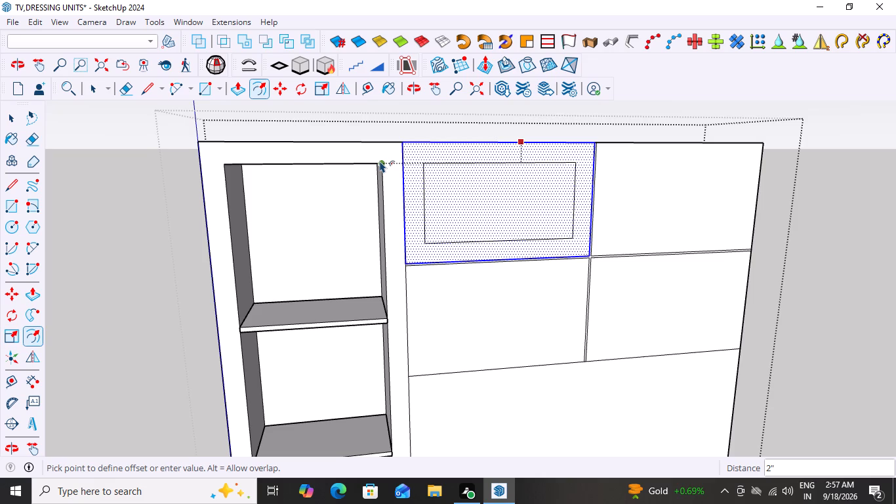
left_click(382, 162)
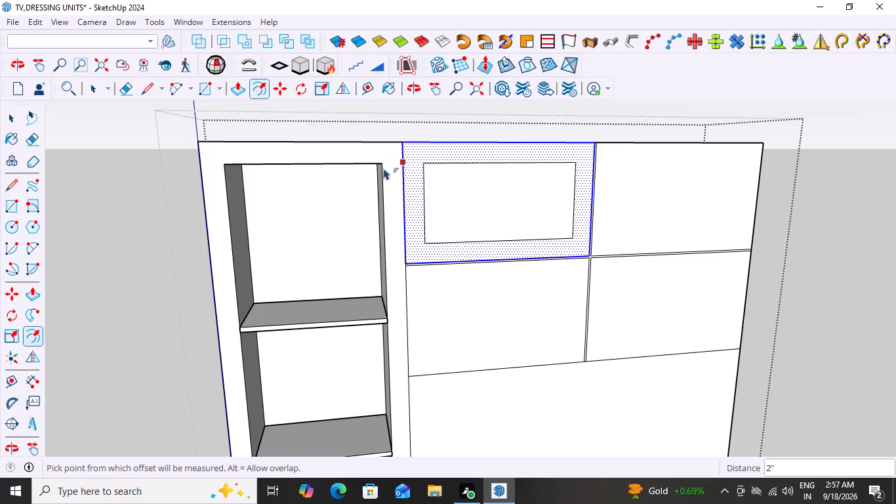
scroll(818, 306, "down", 4)
key("space")
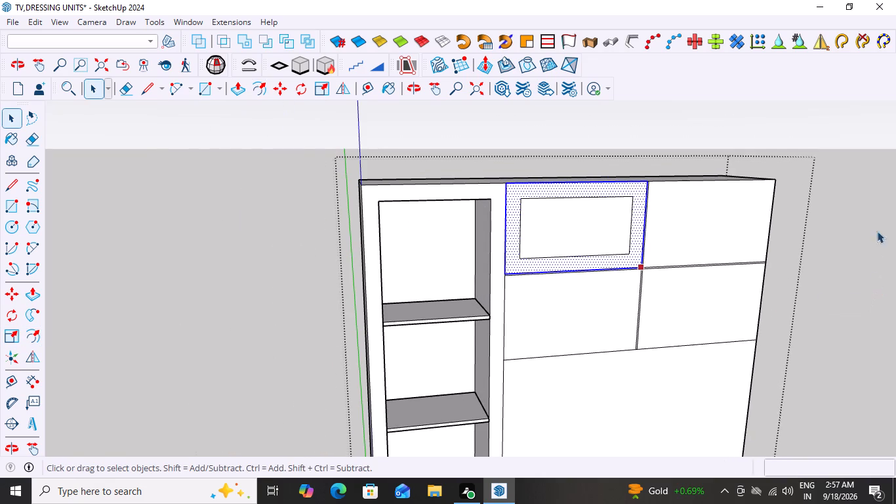
left_click(837, 94)
Measure the frame width between the top panel's inset outline and the panel edge beside the shelf column.
key("Return")
double_click(731, 120)
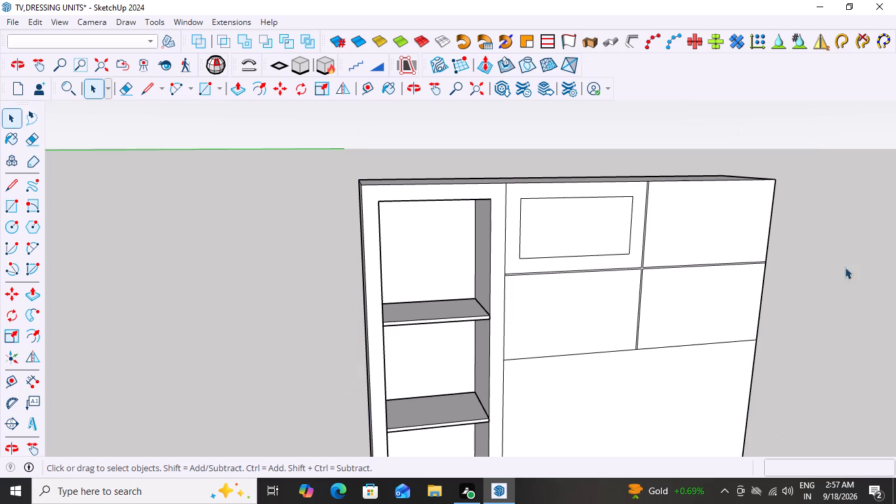
middle_click_drag(845, 267, 757, 319)
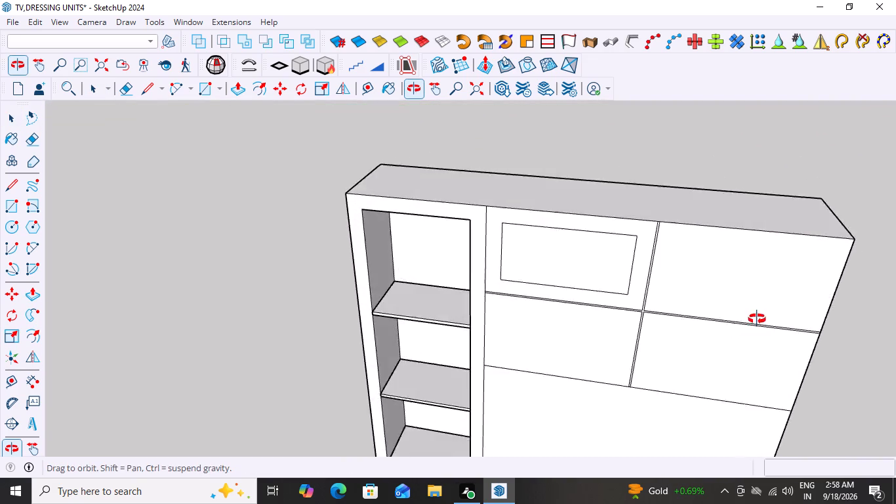
middle_click_drag(757, 319, 811, 205)
scroll(558, 203, "up", 3)
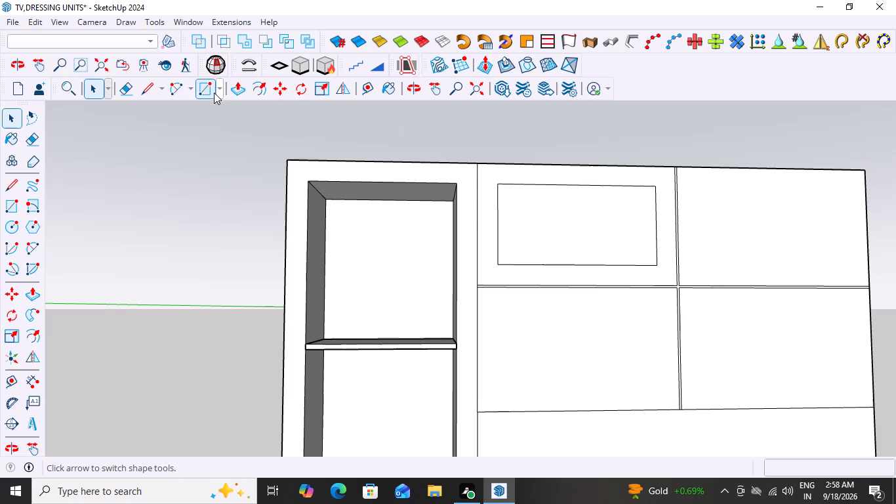
scroll(619, 159, "down", 4)
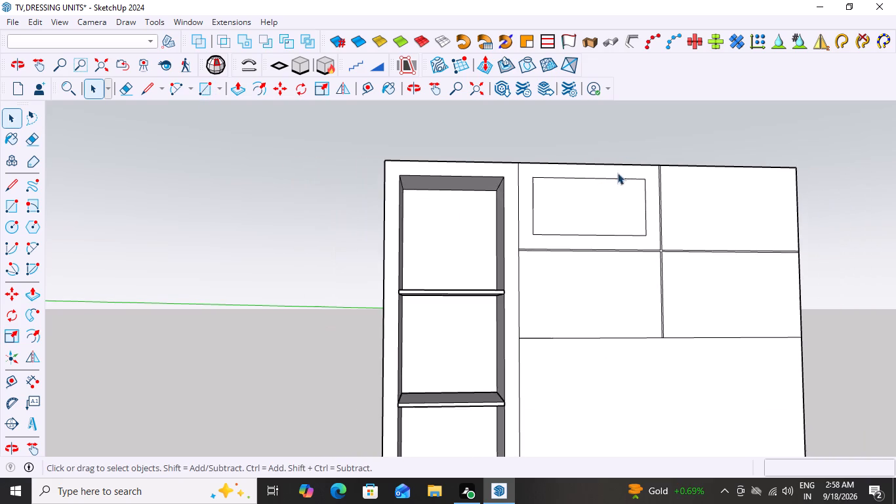
scroll(588, 196, "down", 3)
middle_click_drag(720, 209, 741, 259)
scroll(601, 255, "up", 3)
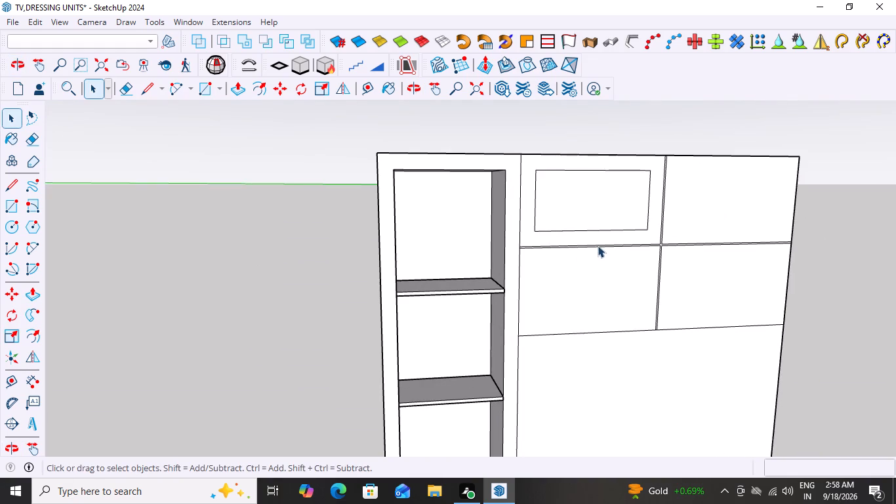
left_click(35, 381)
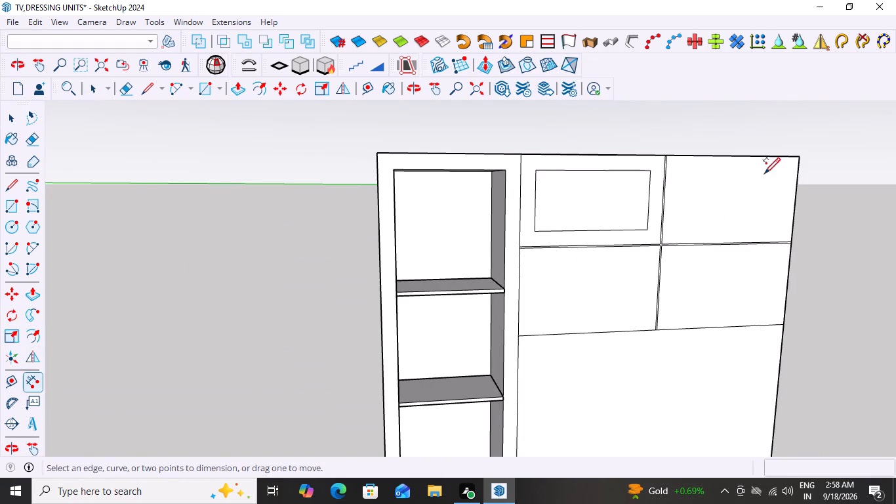
scroll(605, 179, "up", 4)
scroll(533, 171, "up", 2)
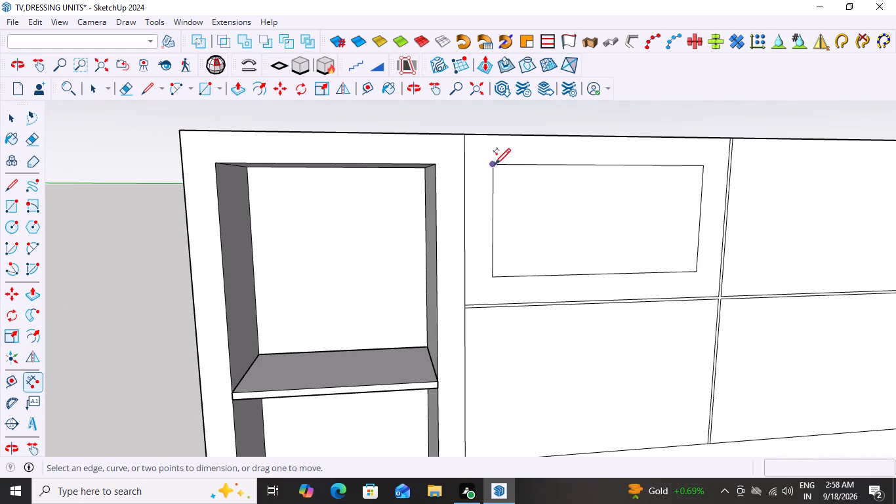
left_click(495, 163)
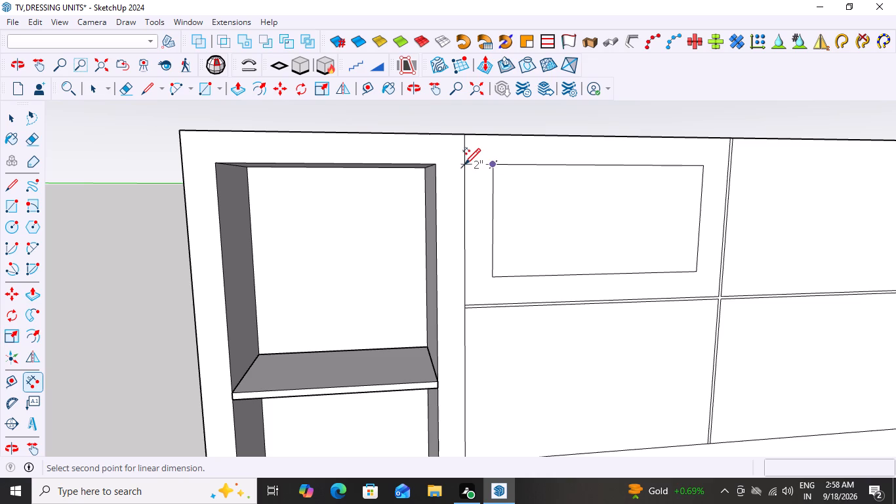
key("space")
Open the dressing unit for editing and select the cross-shaped gap face between the four upper panels, including its bounding edges.
scroll(464, 167, "down", 12)
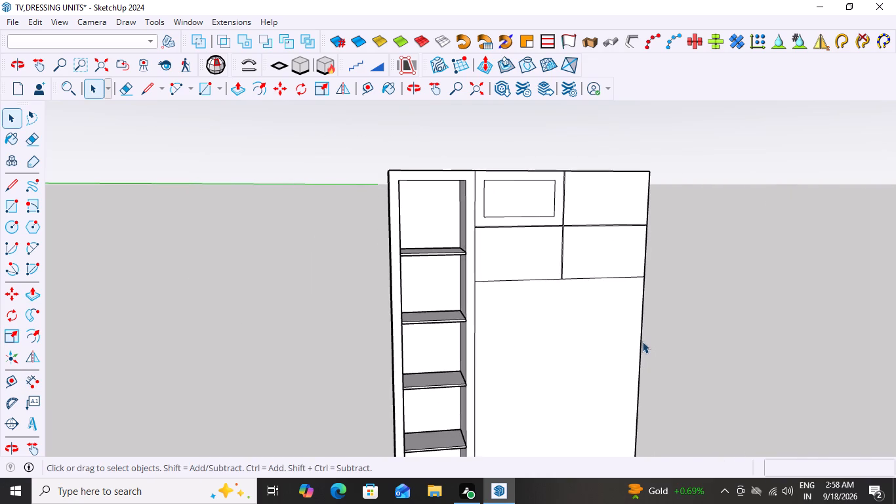
scroll(642, 341, "up", 2)
scroll(704, 325, "up", 4)
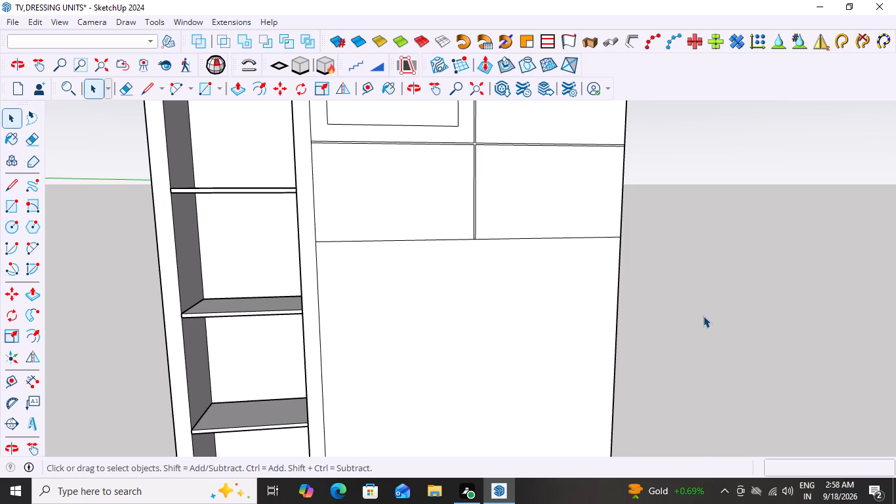
scroll(703, 311, "down", 4)
scroll(558, 285, "up", 6)
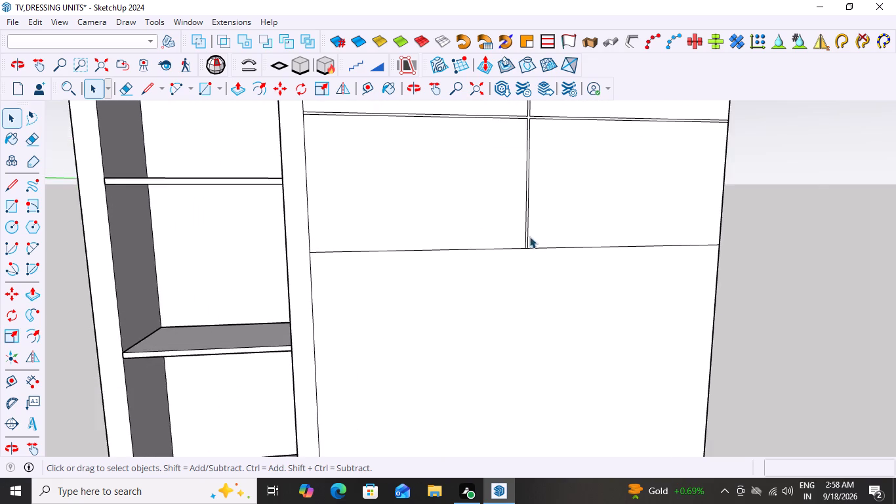
scroll(526, 228, "up", 8)
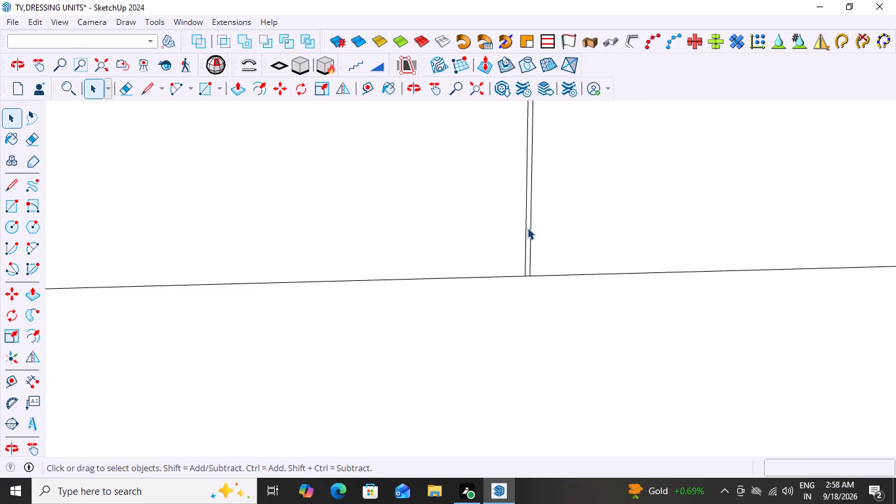
left_click(527, 228)
double_click(527, 228)
left_click(527, 228)
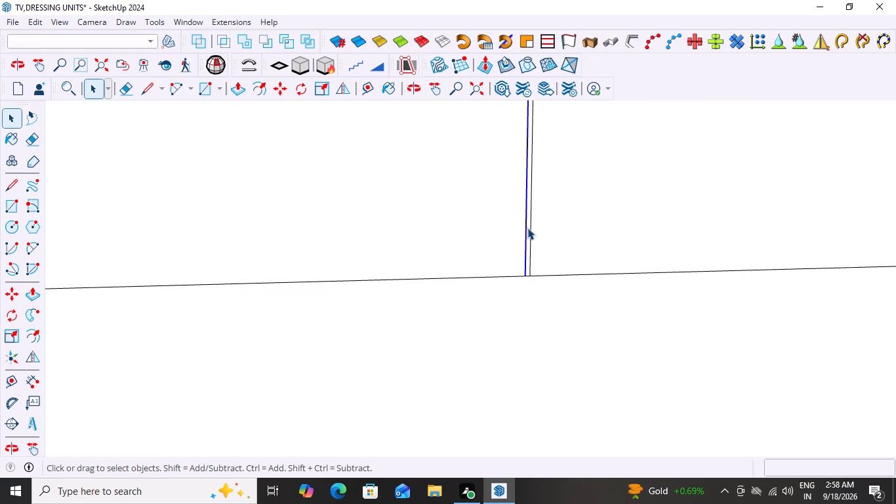
left_click(527, 228)
scroll(529, 229, "up", 11)
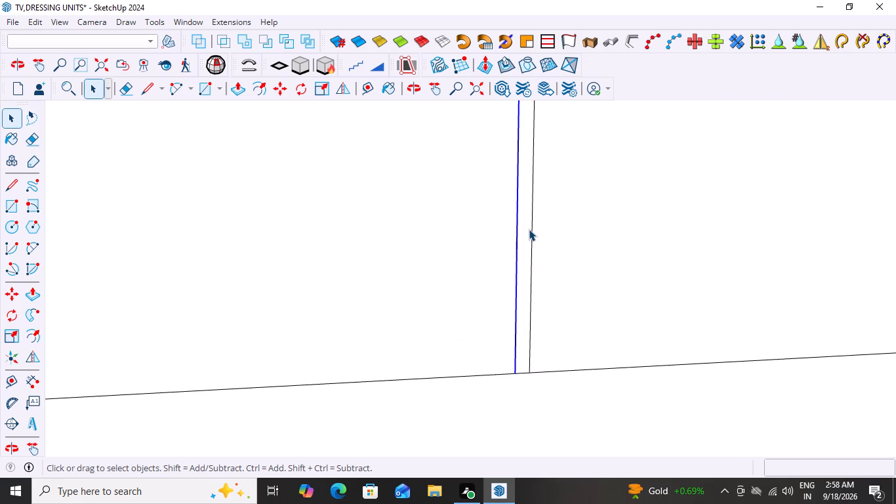
double_click(525, 229)
scroll(525, 229, "down", 16)
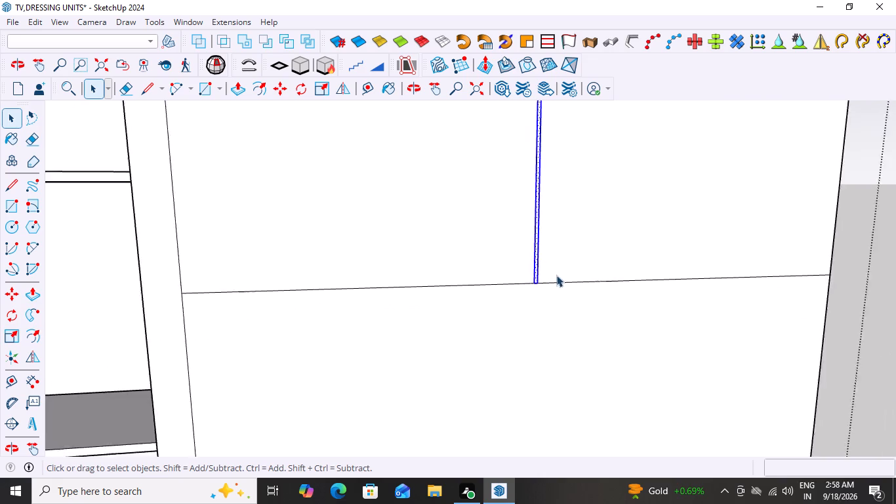
scroll(556, 275, "down", 7)
scroll(549, 120, "up", 3)
scroll(534, 215, "up", 4)
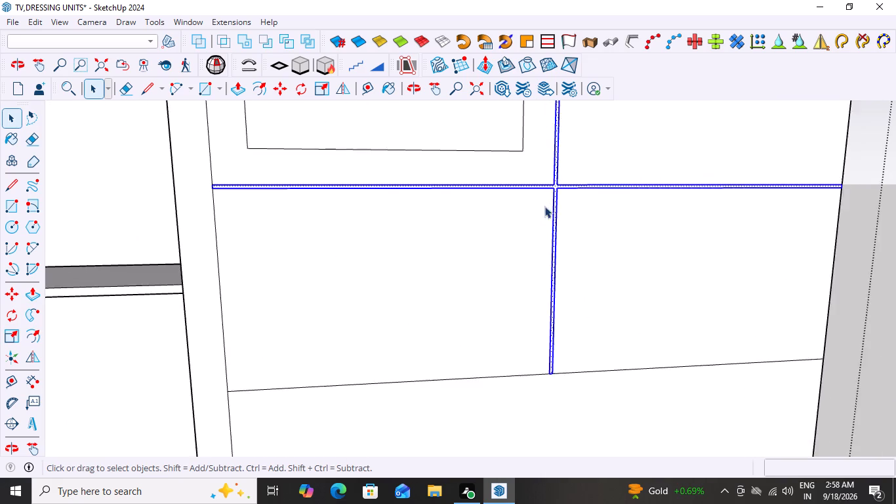
scroll(544, 206, "up", 11)
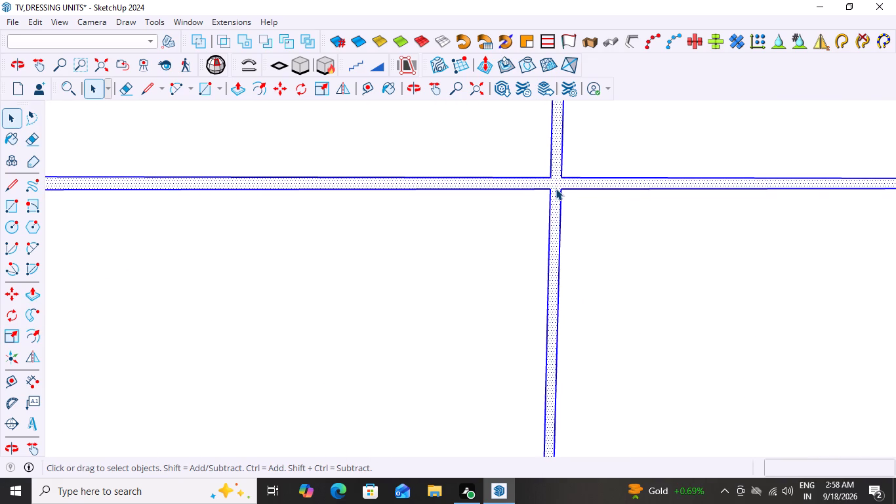
scroll(556, 190, "down", 19)
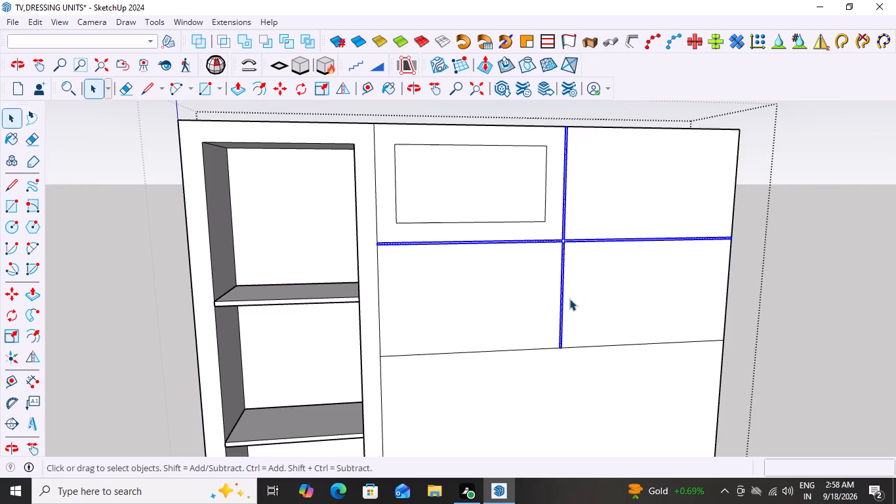
scroll(567, 299, "up", 7)
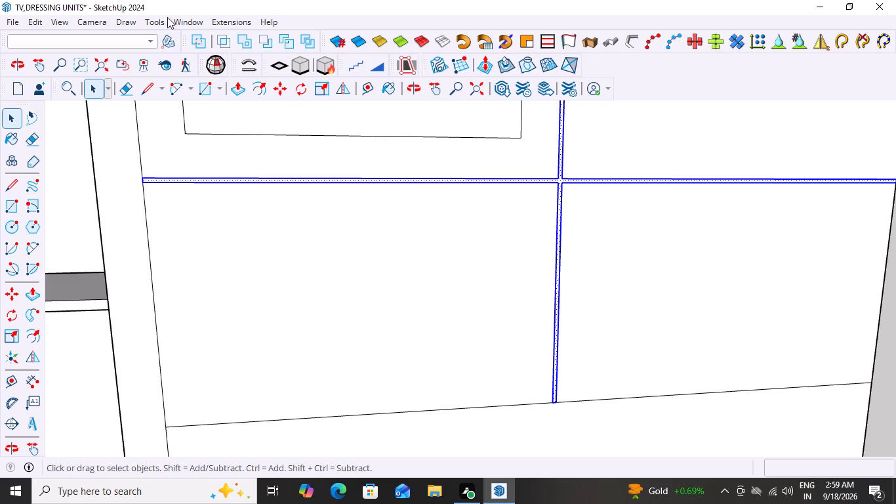
Display the material library with its Wood collection, collapsing the entity info and tags sections to make room.
left_click(228, 23)
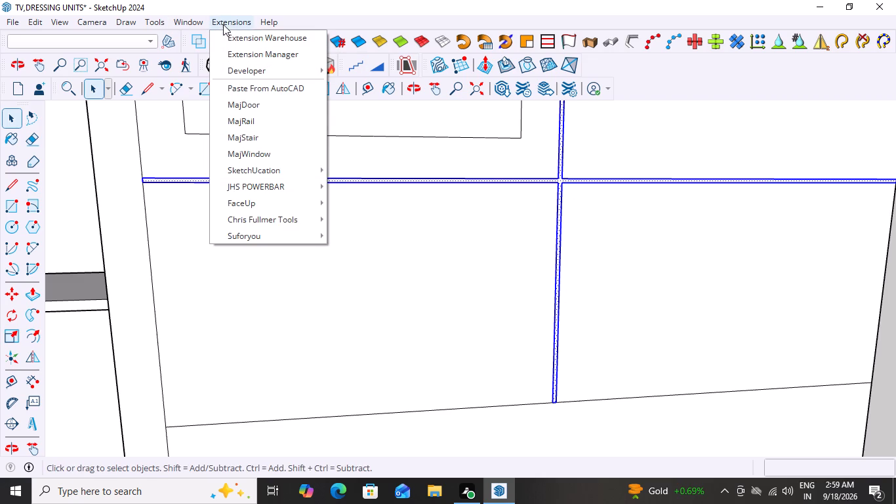
left_click(192, 22)
left_click(192, 22)
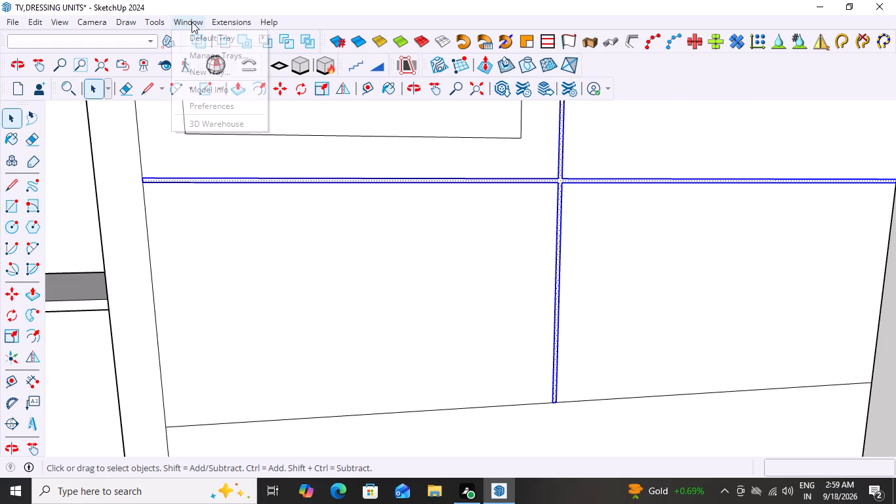
left_click(209, 37)
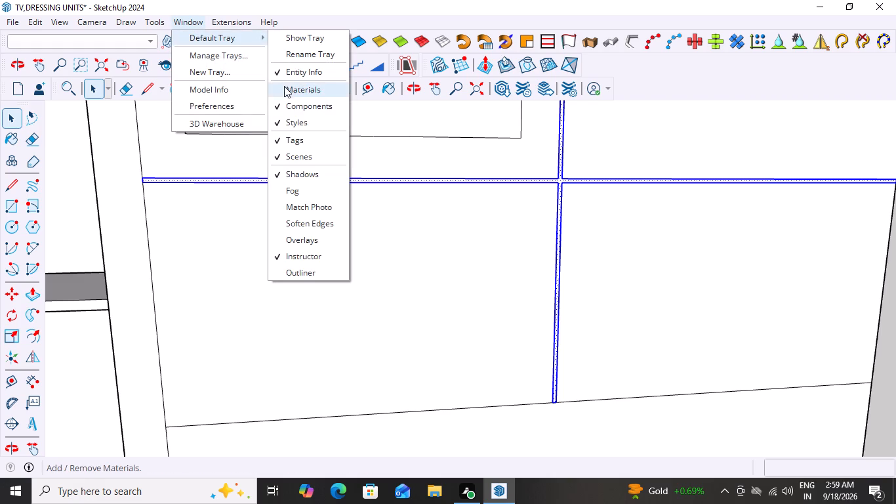
left_click(294, 92)
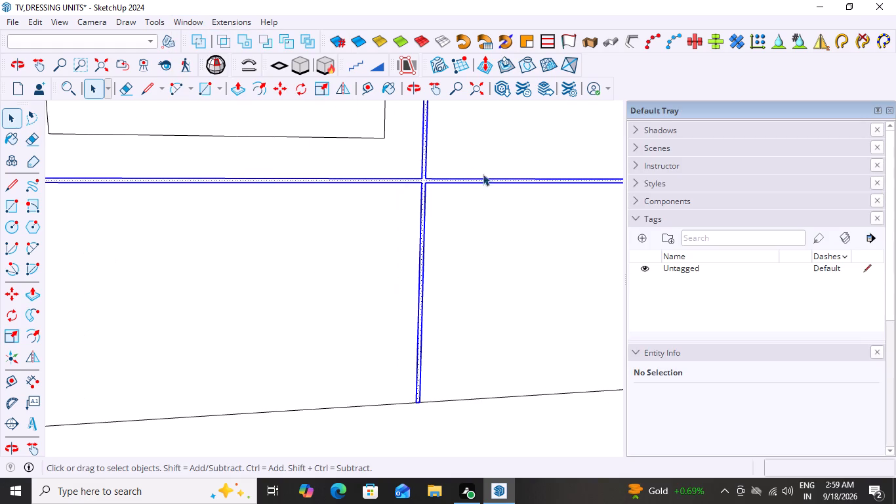
scroll(782, 291, "down", 12)
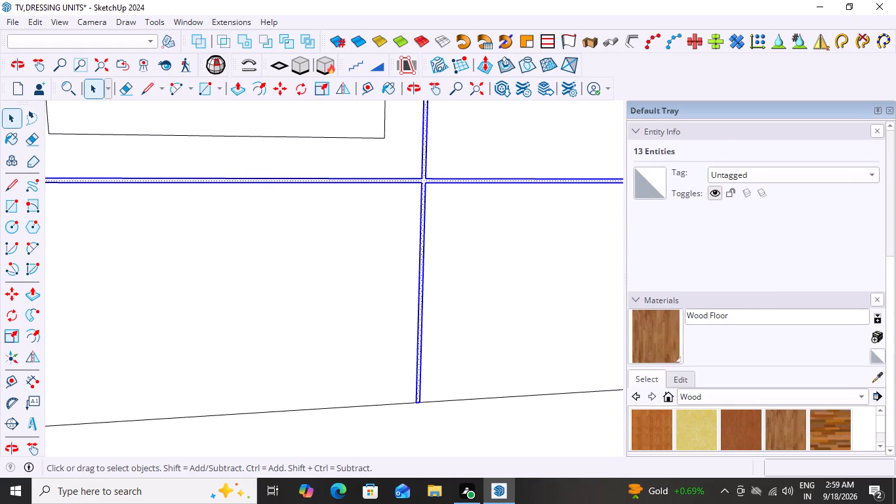
scroll(786, 312, "down", 6)
scroll(819, 394, "down", 6)
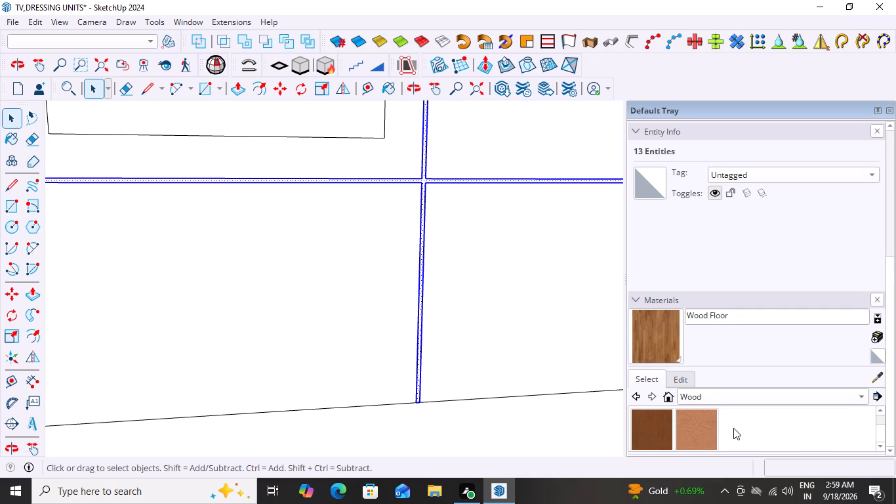
scroll(731, 424, "up", 4)
scroll(767, 417, "down", 4)
scroll(767, 418, "up", 4)
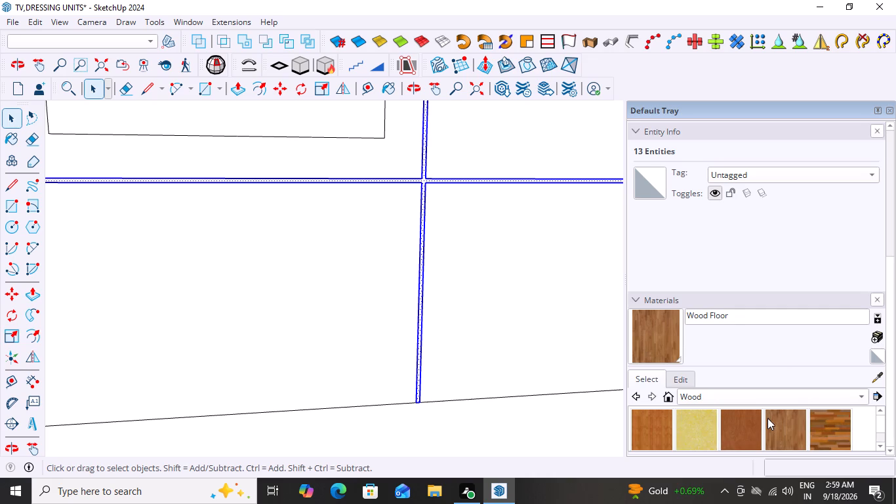
left_click(636, 128)
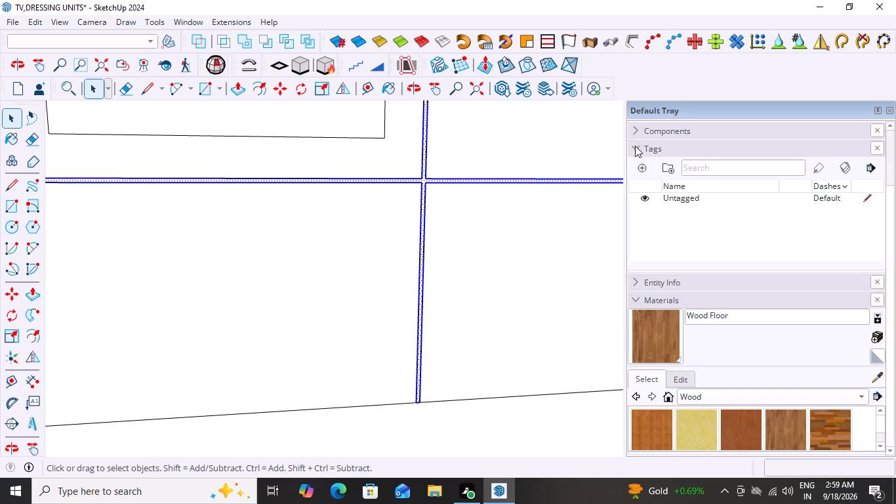
left_click(635, 148)
scroll(832, 401, "down", 3)
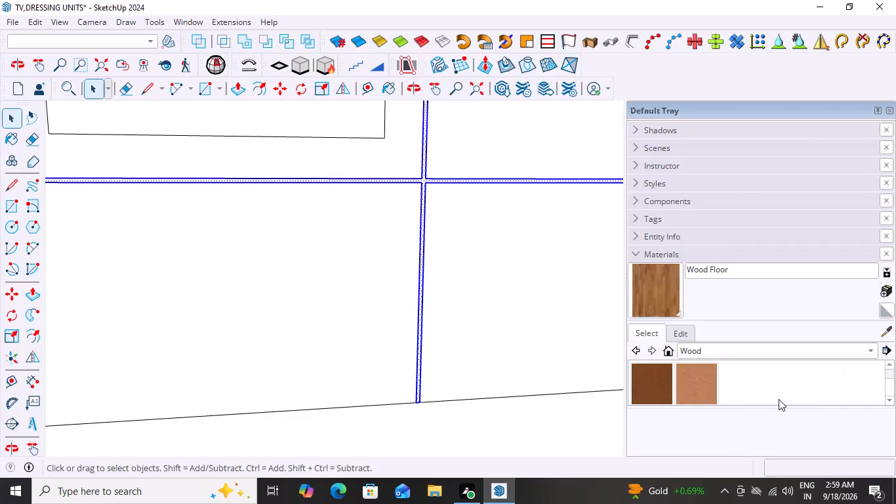
scroll(851, 390, "up", 3)
middle_click_drag(887, 413, 893, 438)
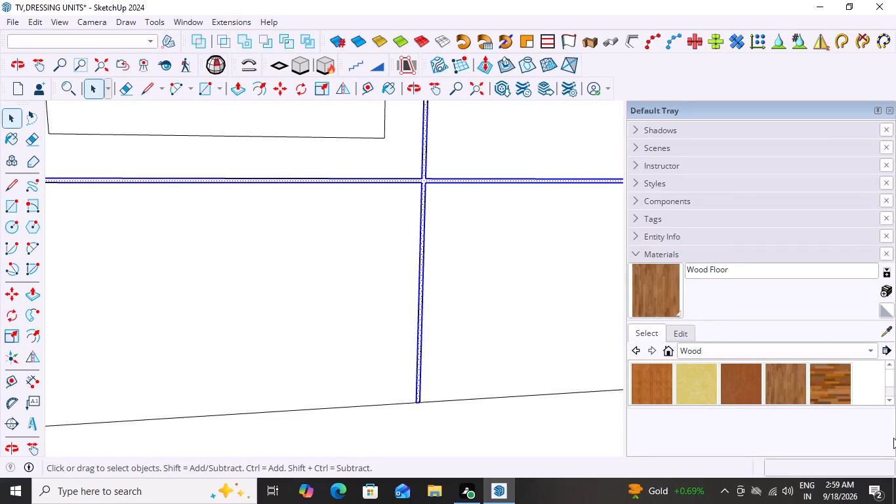
middle_click_drag(893, 438, 893, 438)
scroll(893, 438, "up", 1)
scroll(722, 396, "up", 6)
Paint the selected cross-shaped gap face between the four upper panels with Wood Cherry Original from the Wood collection.
left_click(871, 350)
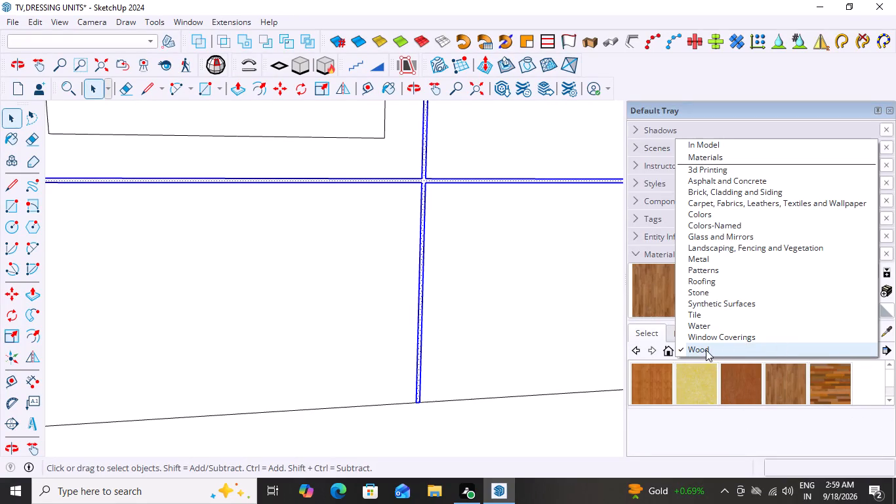
left_click(703, 348)
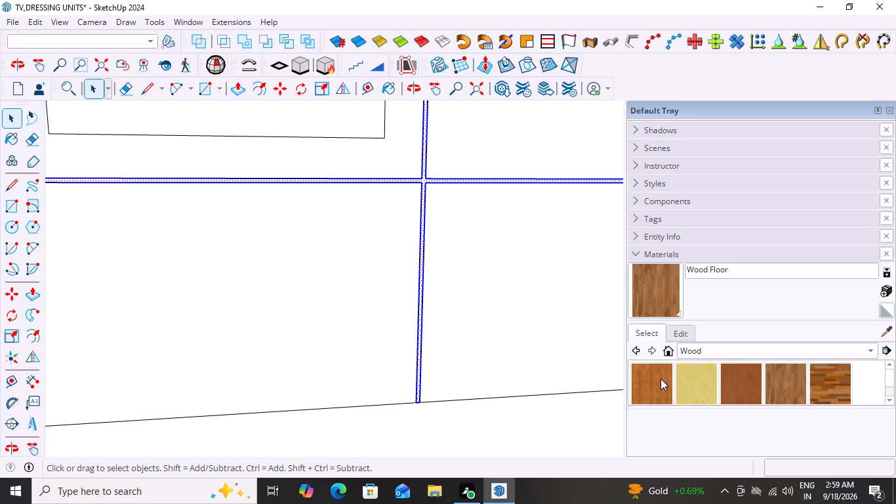
left_click(656, 383)
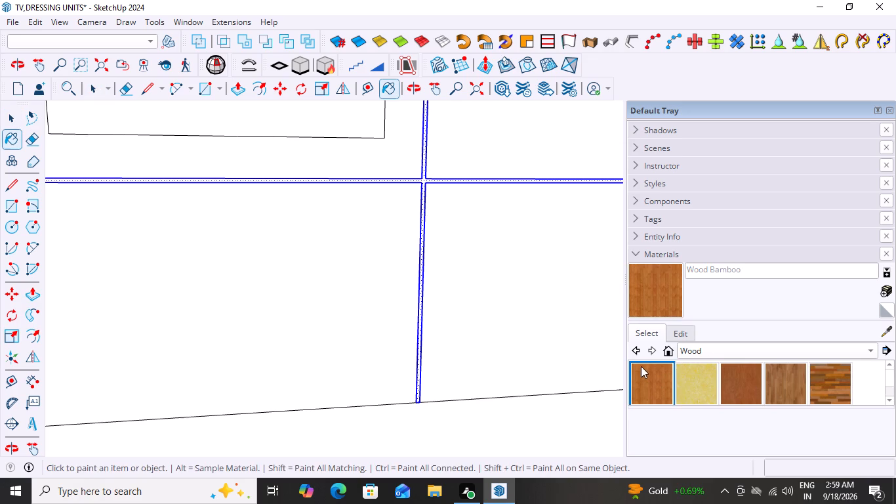
left_click(739, 381)
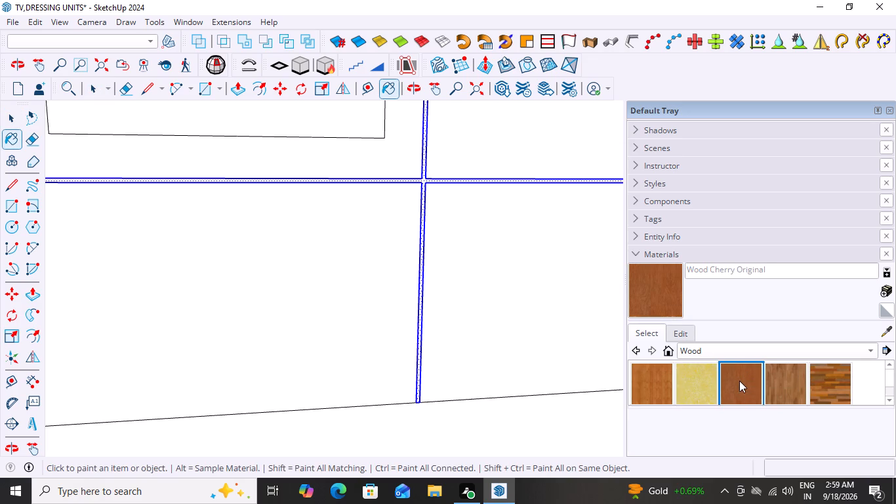
left_click(423, 183)
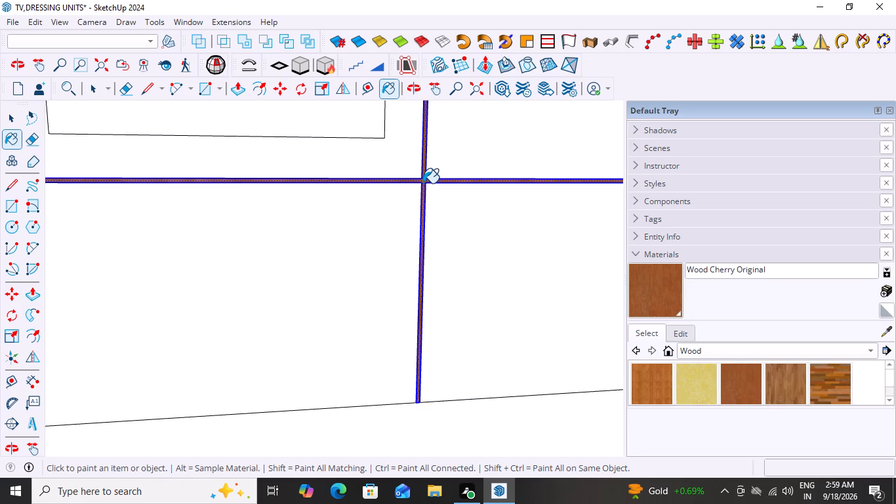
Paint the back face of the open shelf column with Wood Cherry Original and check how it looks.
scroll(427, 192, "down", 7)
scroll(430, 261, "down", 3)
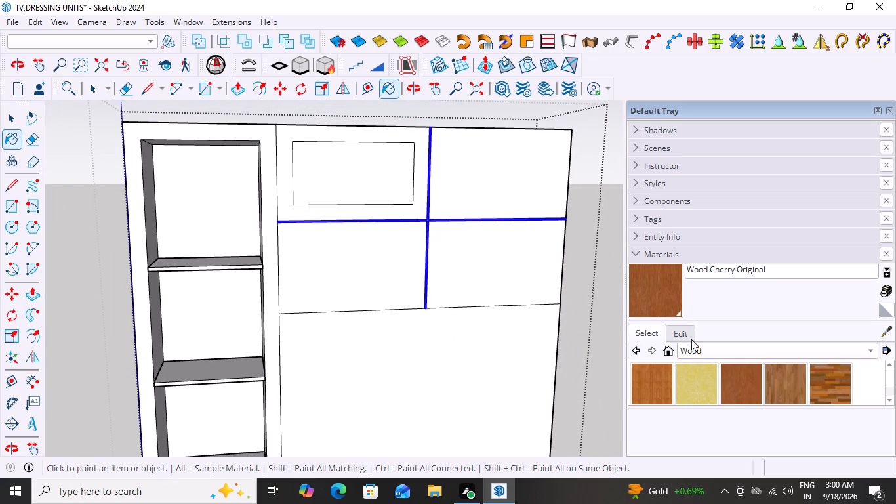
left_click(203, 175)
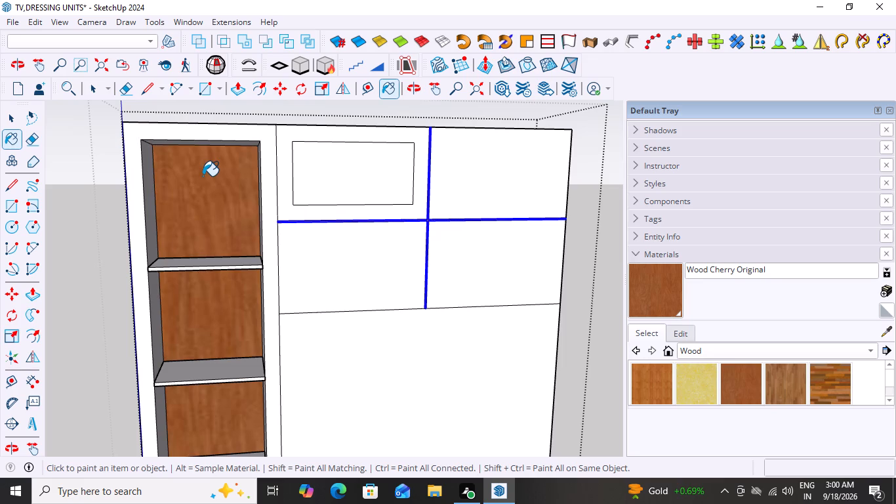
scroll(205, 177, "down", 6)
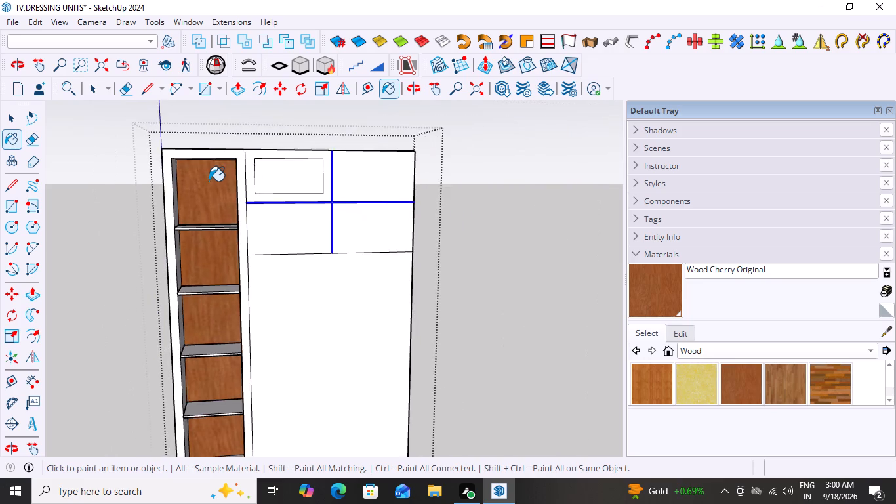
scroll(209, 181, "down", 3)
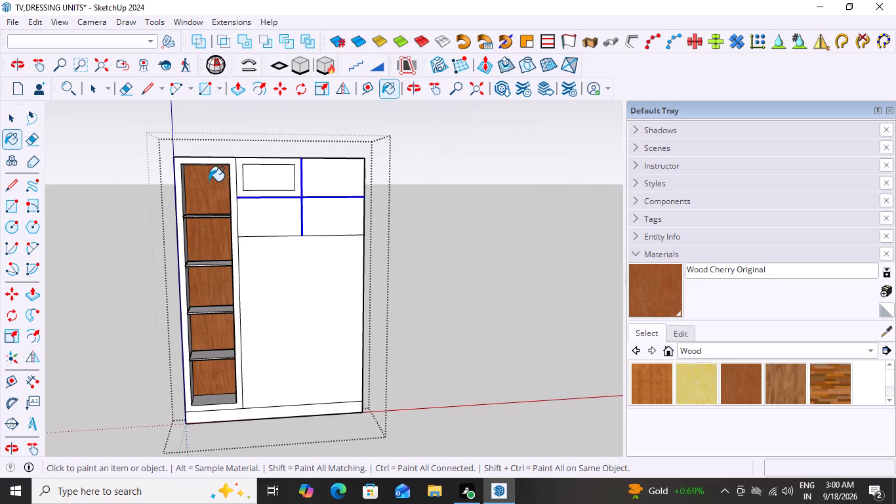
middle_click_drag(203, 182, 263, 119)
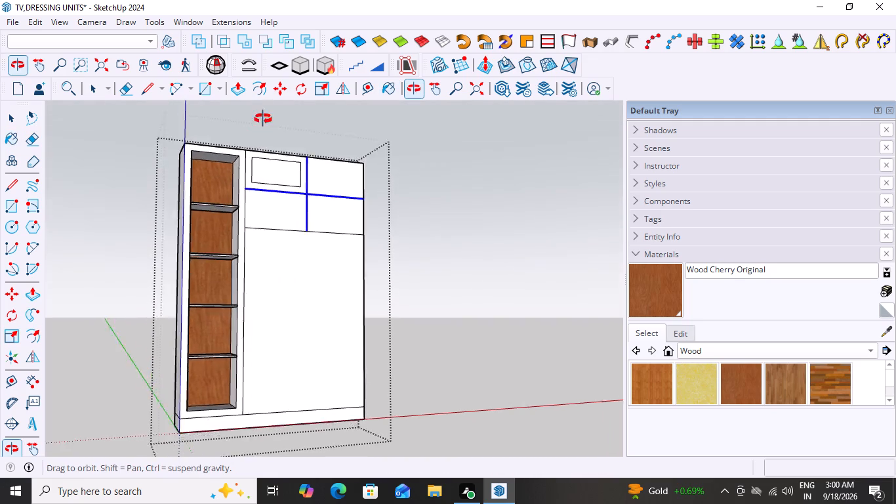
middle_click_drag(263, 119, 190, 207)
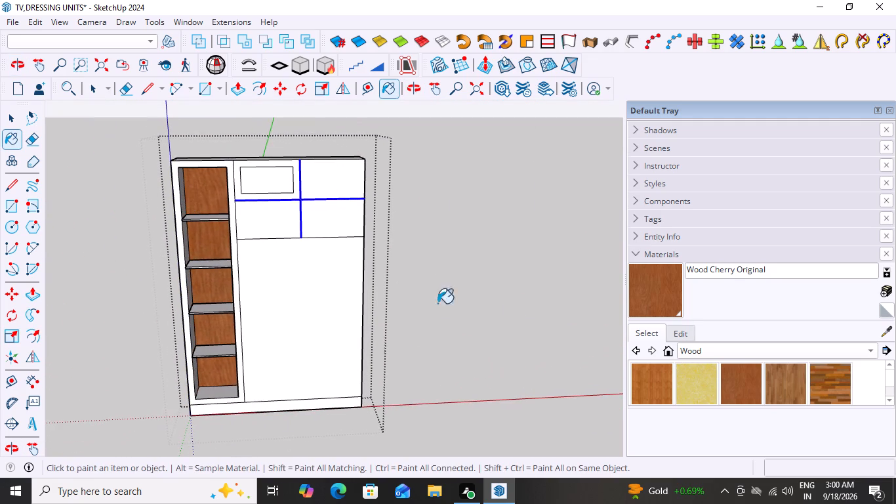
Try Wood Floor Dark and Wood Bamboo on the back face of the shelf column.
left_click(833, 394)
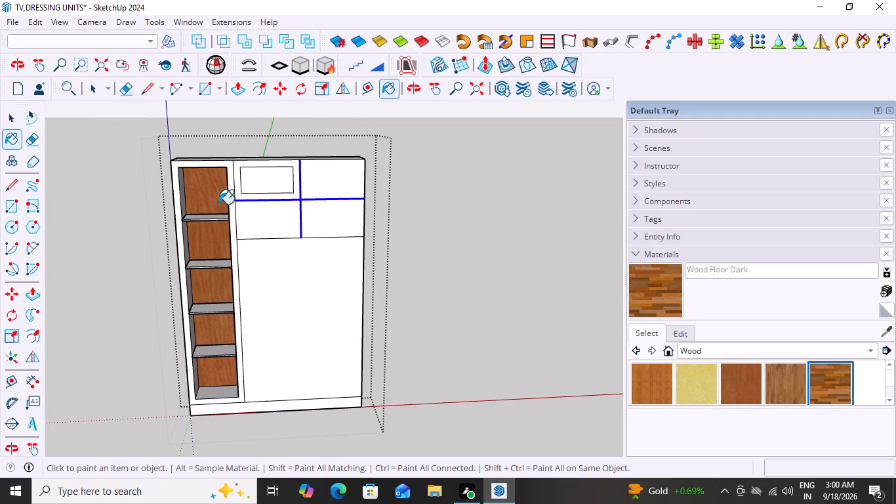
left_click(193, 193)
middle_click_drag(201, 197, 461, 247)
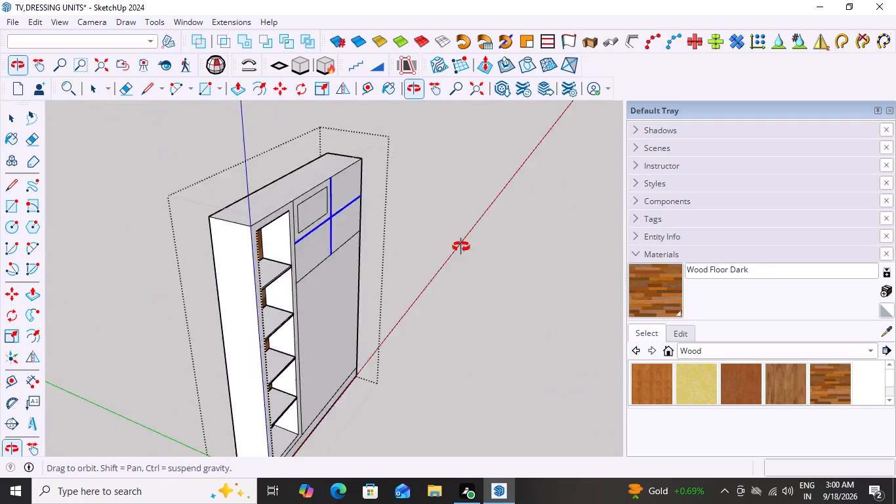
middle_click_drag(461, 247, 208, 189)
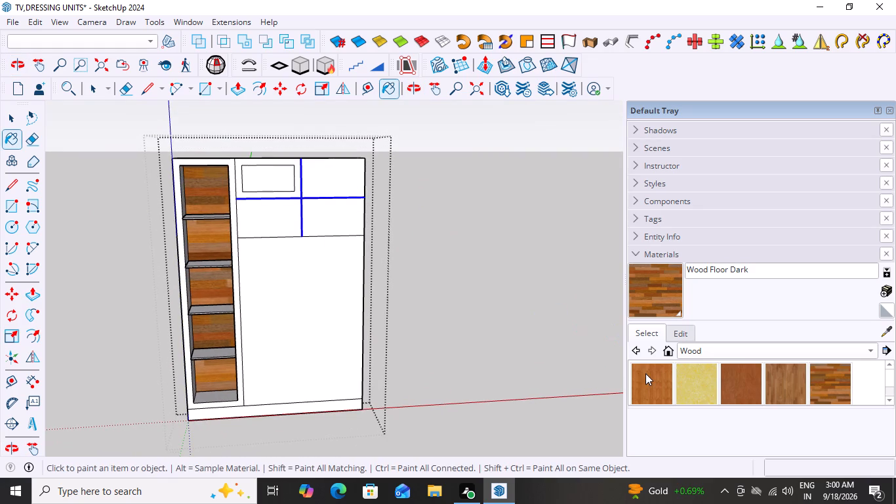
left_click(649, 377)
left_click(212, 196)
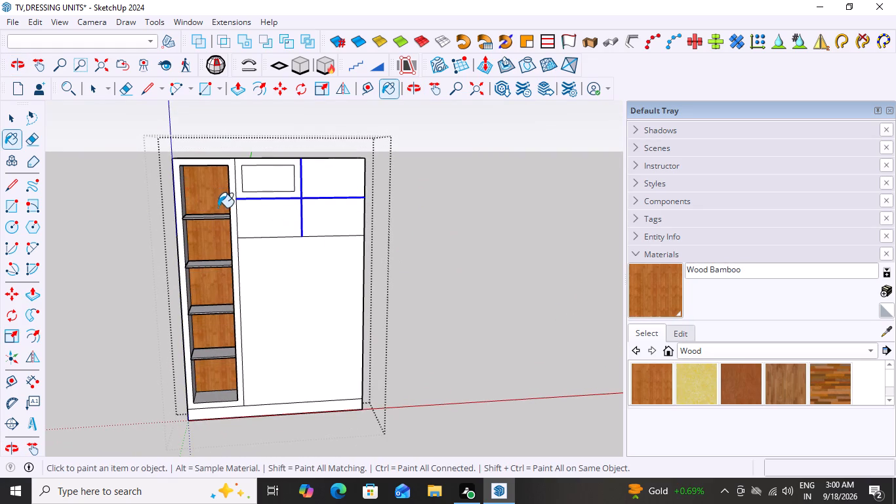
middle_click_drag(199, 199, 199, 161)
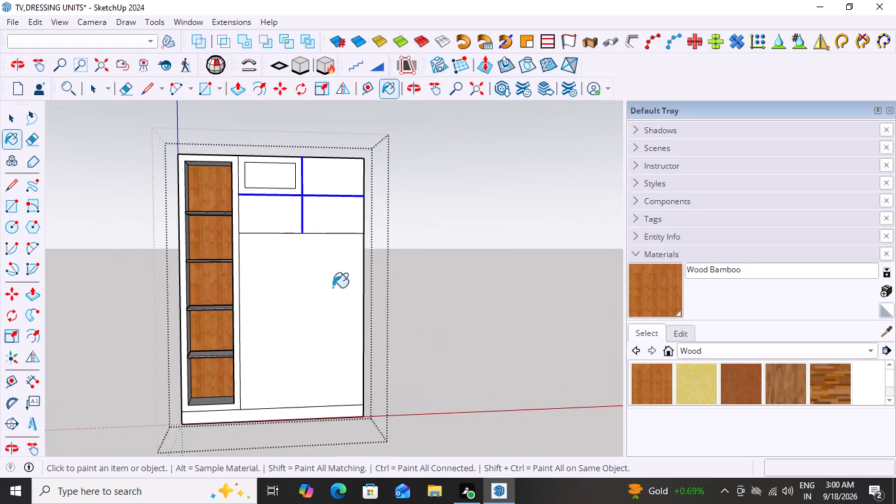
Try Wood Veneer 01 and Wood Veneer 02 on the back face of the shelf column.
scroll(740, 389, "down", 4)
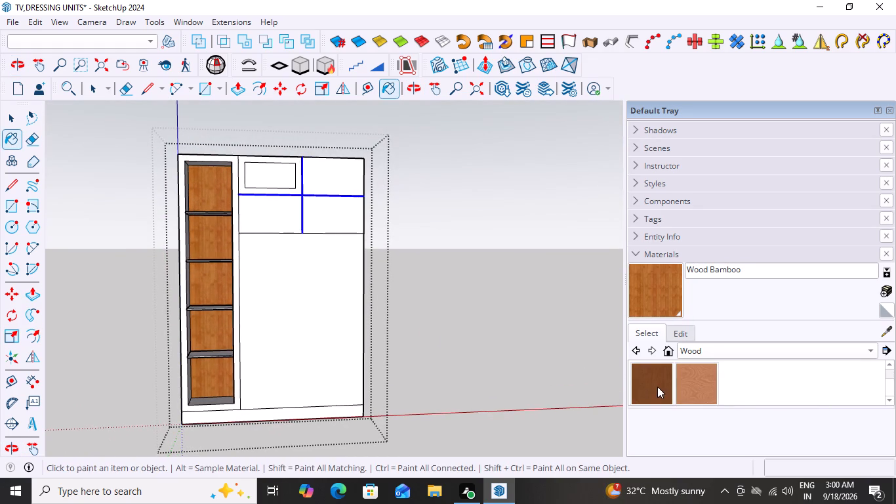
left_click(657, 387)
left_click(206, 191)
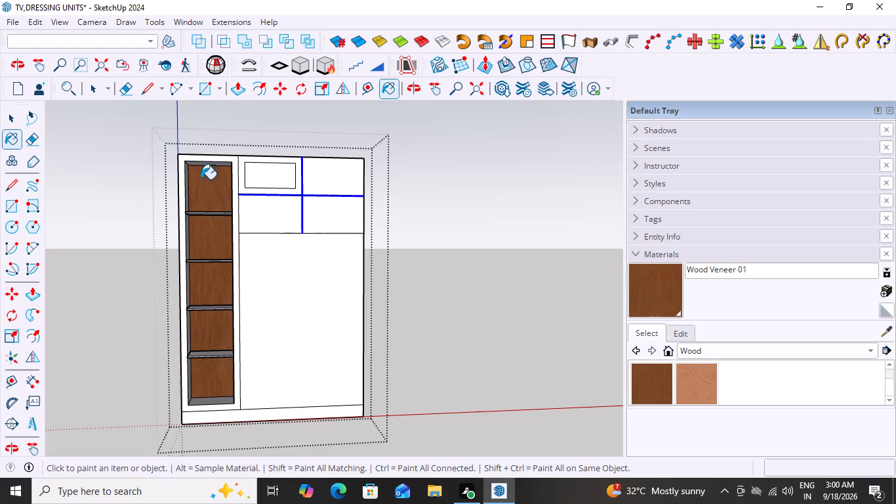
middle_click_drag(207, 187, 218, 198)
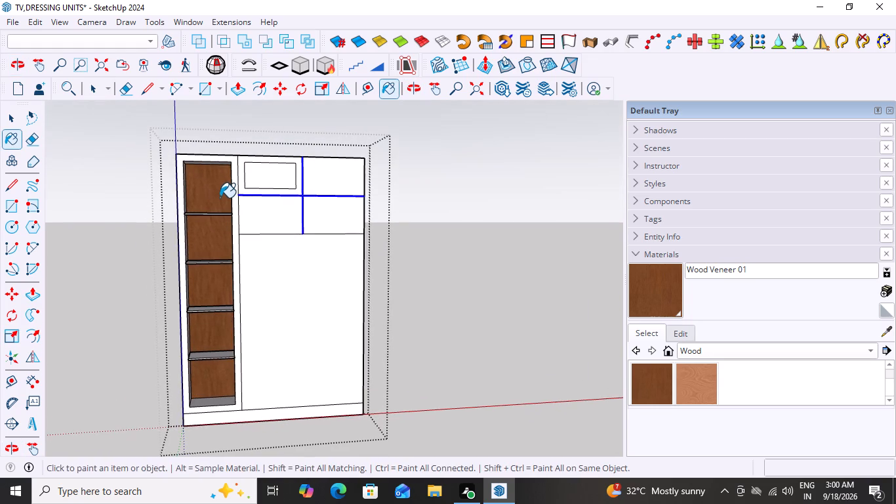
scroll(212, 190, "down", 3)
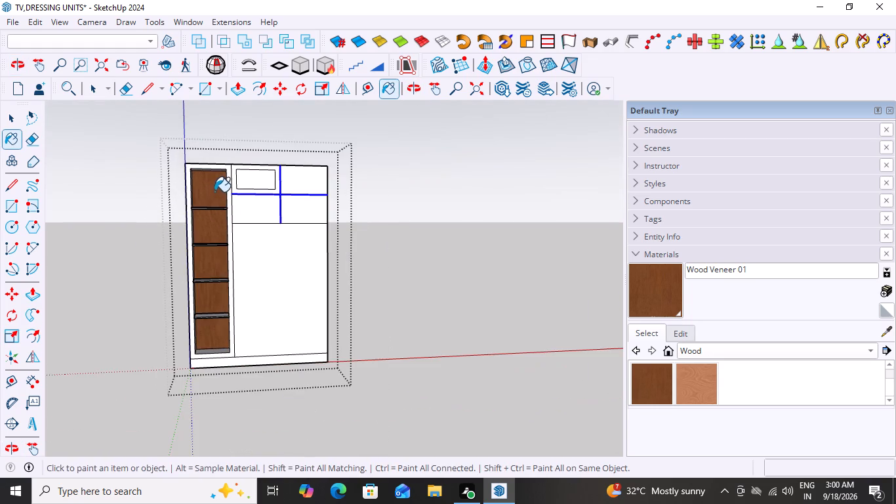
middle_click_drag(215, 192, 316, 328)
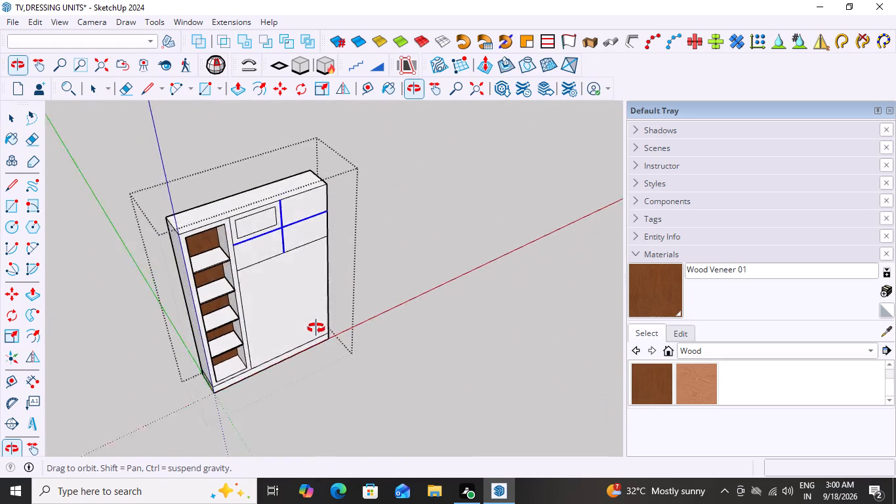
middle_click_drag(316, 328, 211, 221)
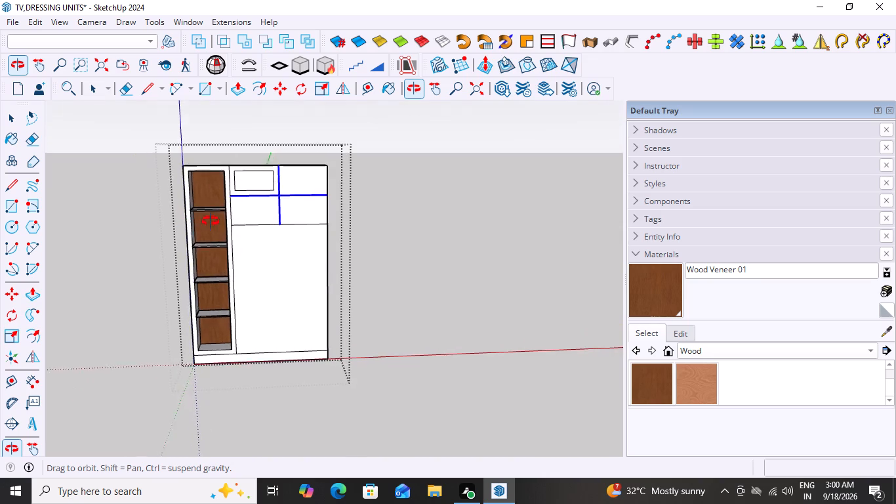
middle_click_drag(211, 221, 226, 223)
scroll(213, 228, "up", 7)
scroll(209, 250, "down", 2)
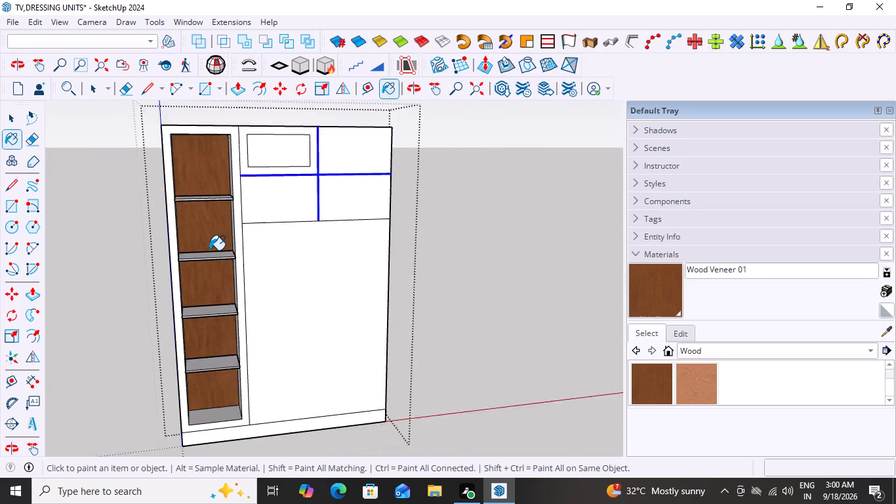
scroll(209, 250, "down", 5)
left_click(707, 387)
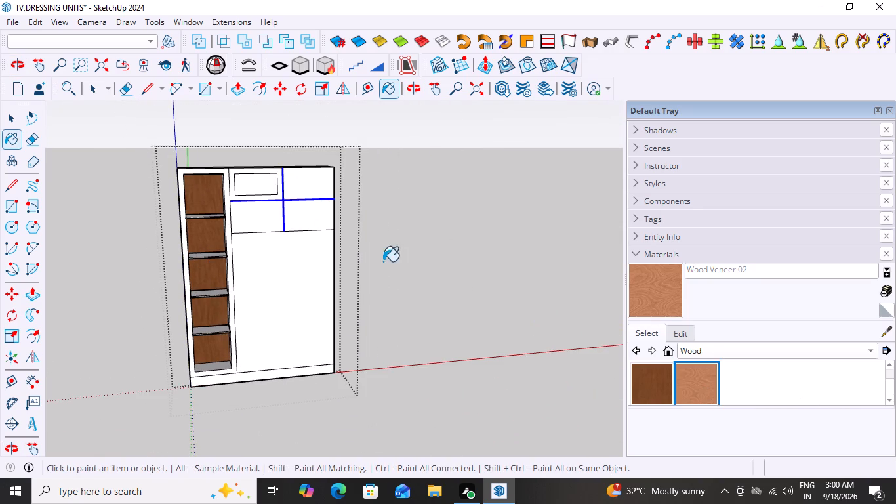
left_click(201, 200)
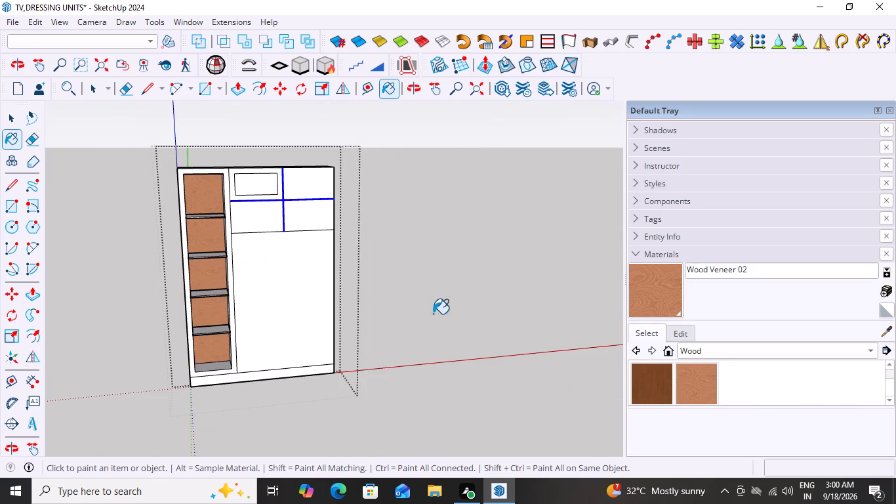
Paint the back face of the shelf column with Wood Cherry Original and finish editing the dressing unit.
scroll(668, 390, "down", 3)
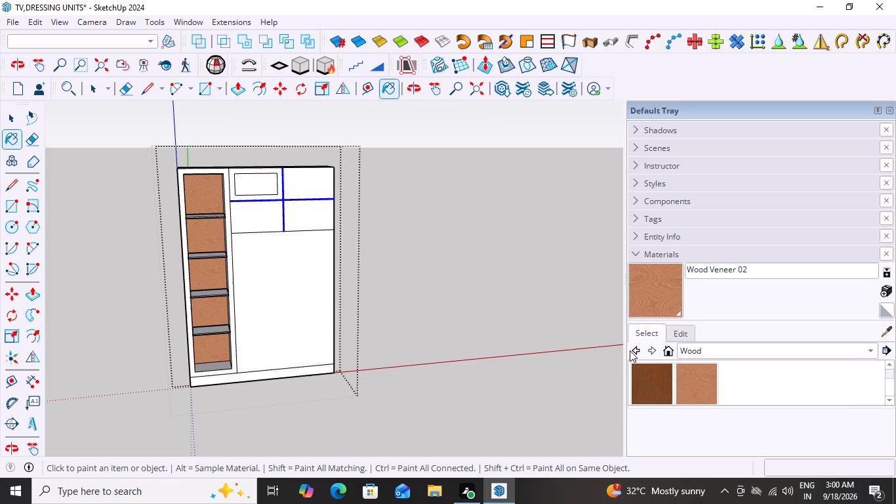
left_click(636, 352)
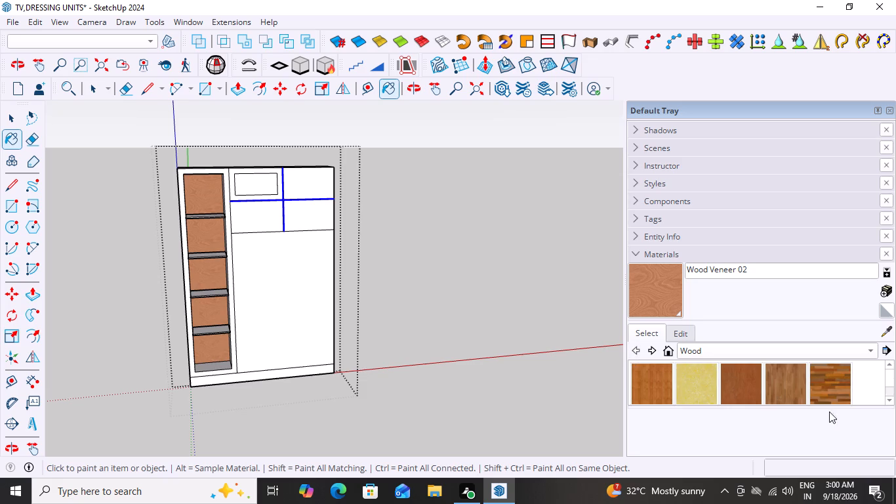
left_click(728, 387)
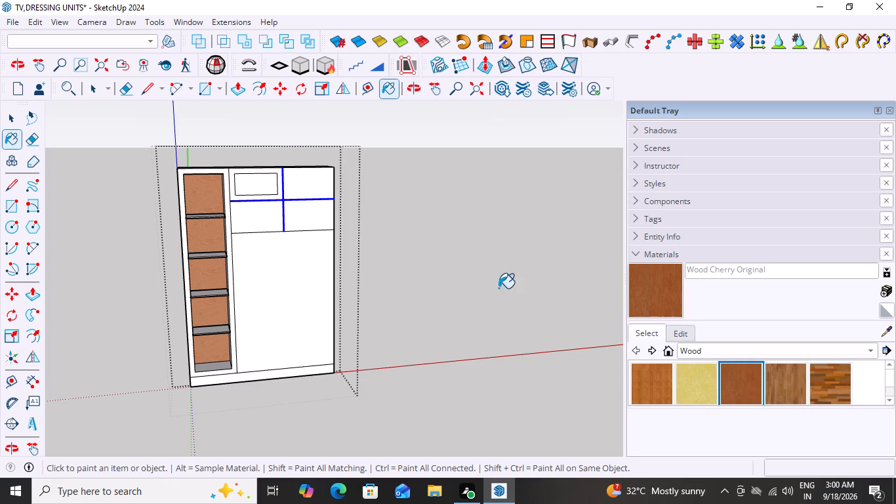
left_click(202, 205)
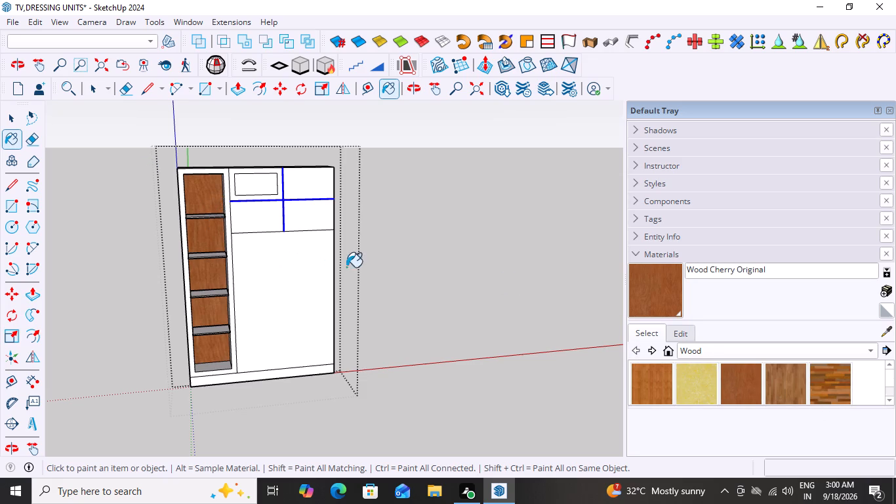
scroll(443, 275, "down", 1)
middle_click_drag(462, 275, 312, 291)
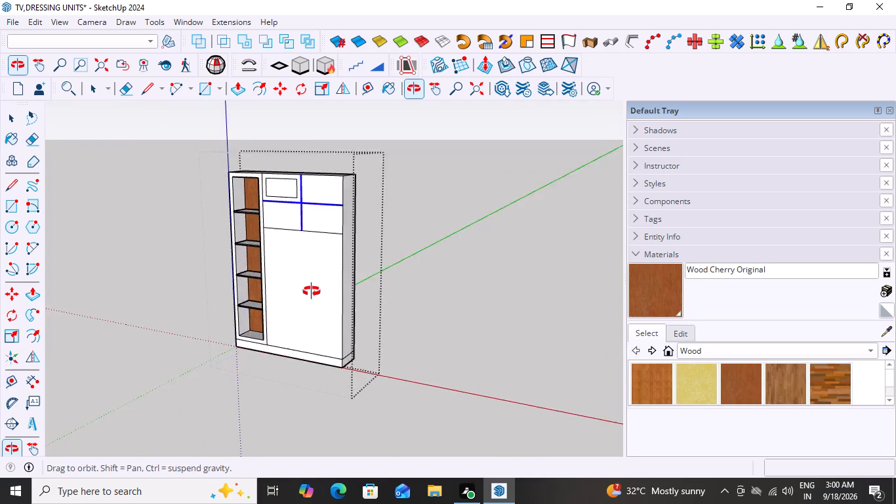
middle_click_drag(312, 291, 440, 299)
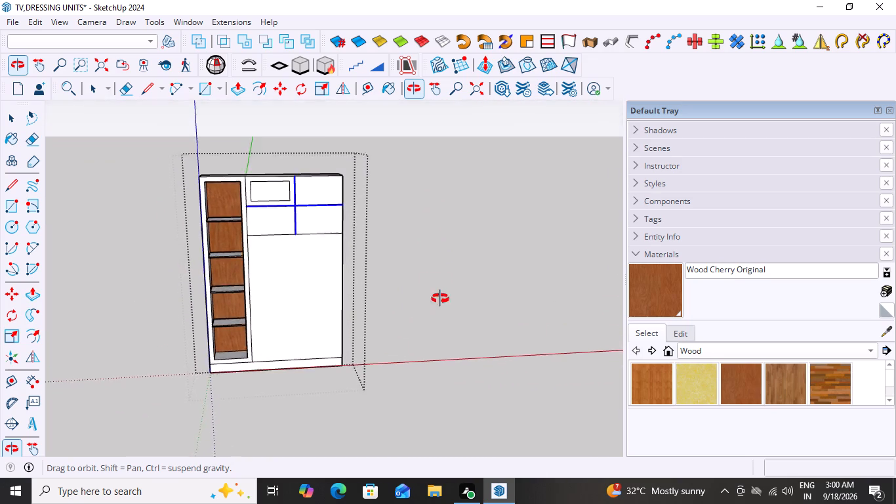
middle_click_drag(440, 299, 462, 257)
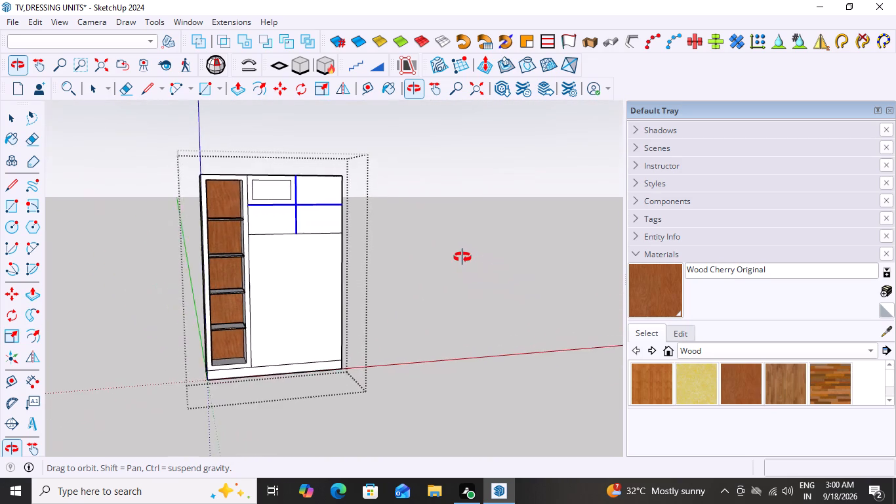
middle_click_drag(462, 257, 461, 257)
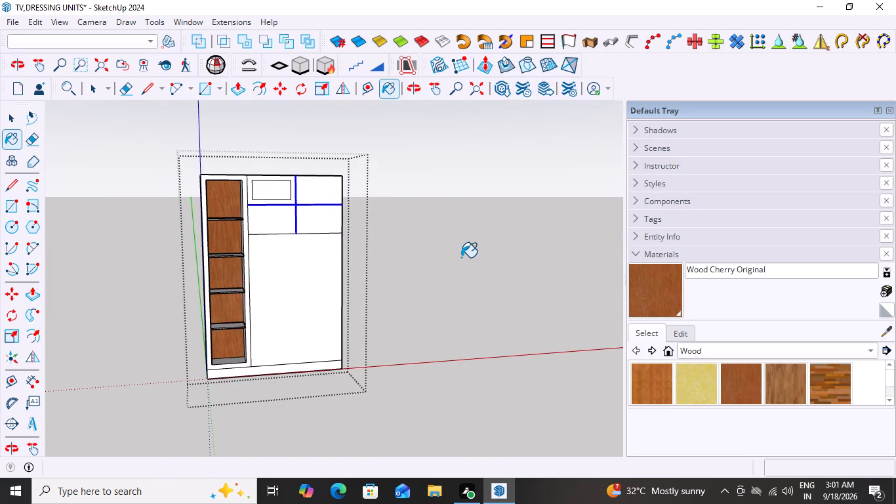
key("space")
left_click(490, 231)
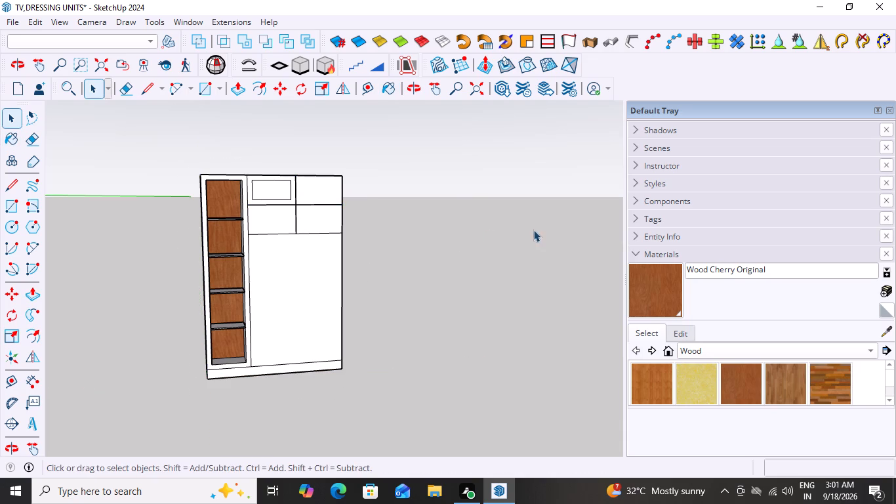
middle_click_drag(481, 245, 398, 279)
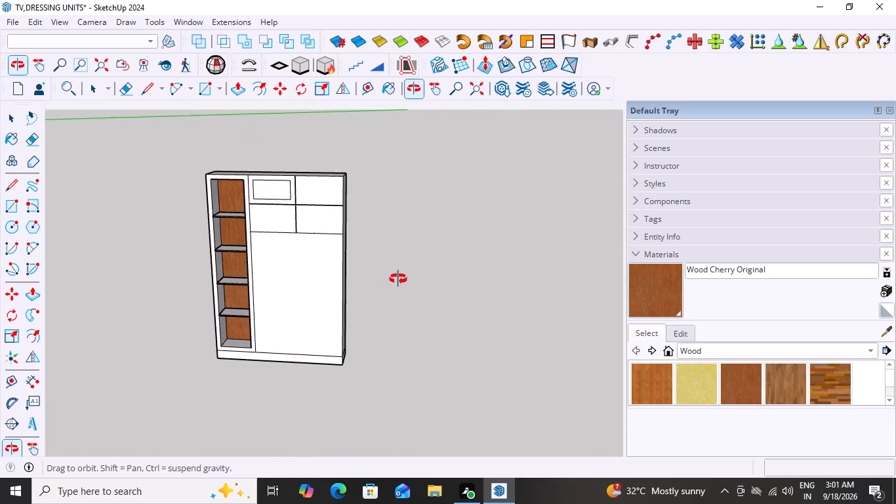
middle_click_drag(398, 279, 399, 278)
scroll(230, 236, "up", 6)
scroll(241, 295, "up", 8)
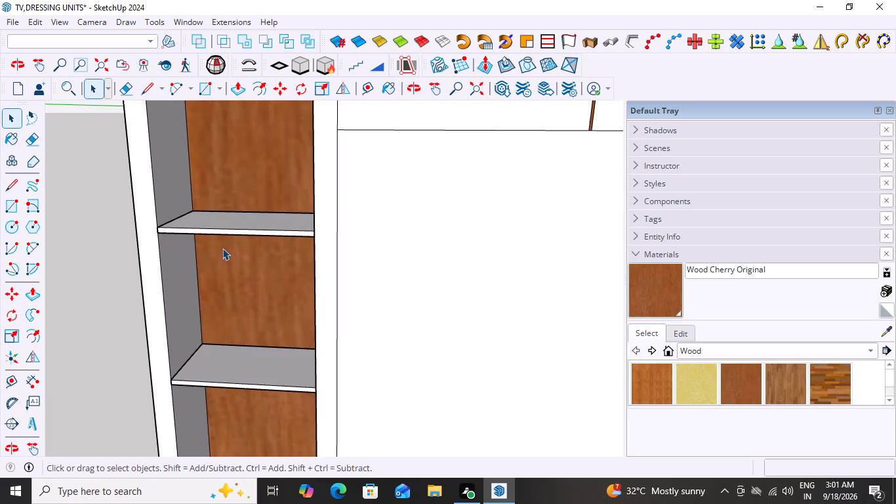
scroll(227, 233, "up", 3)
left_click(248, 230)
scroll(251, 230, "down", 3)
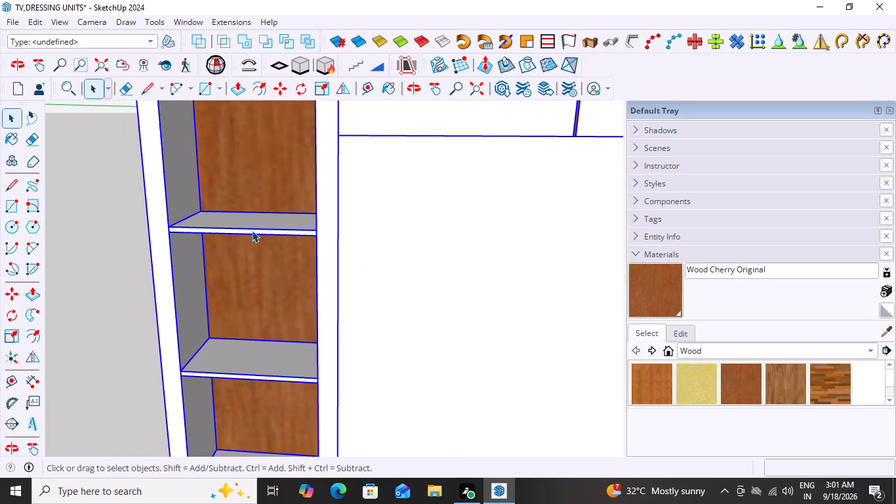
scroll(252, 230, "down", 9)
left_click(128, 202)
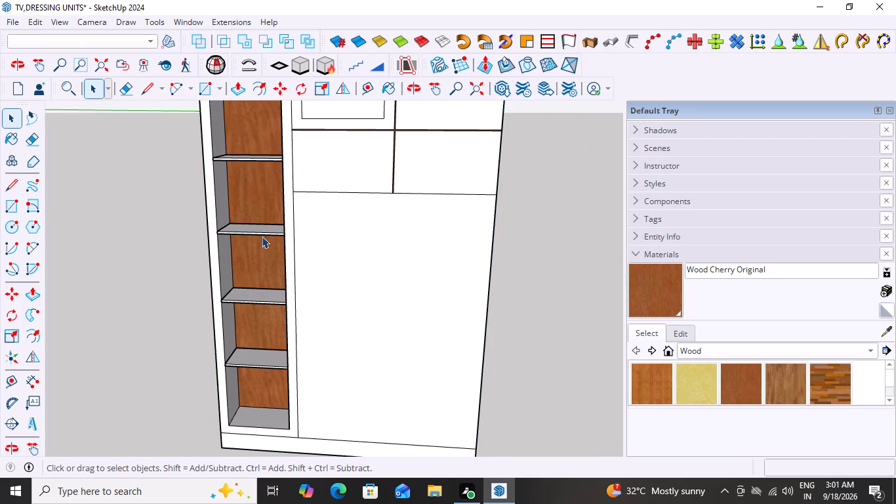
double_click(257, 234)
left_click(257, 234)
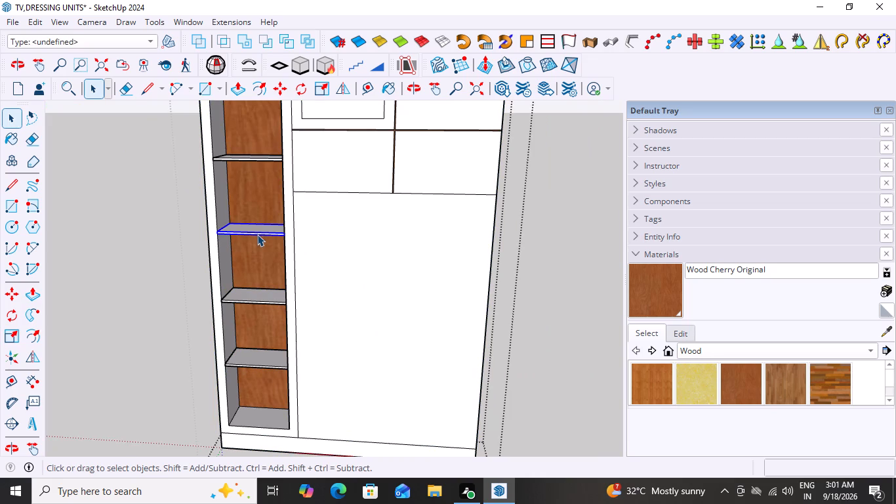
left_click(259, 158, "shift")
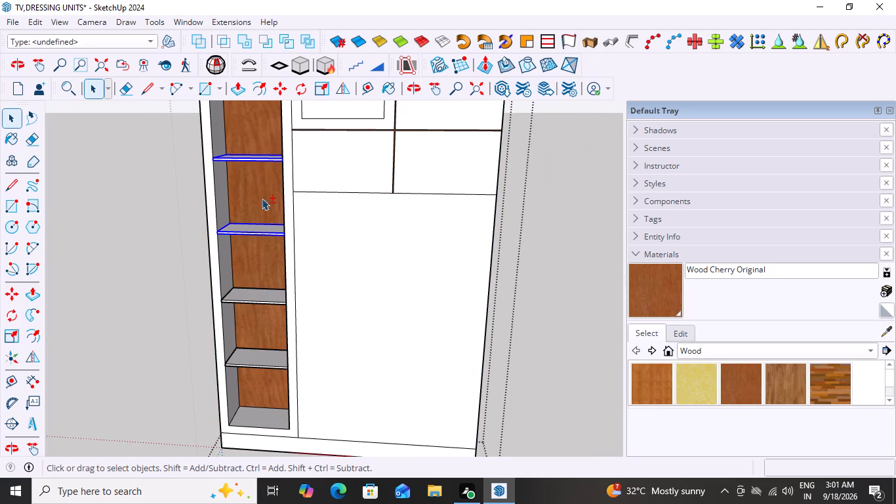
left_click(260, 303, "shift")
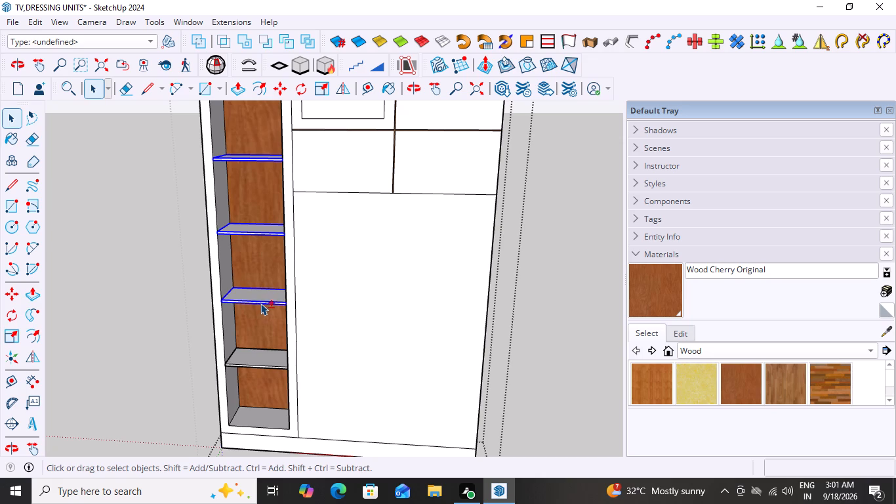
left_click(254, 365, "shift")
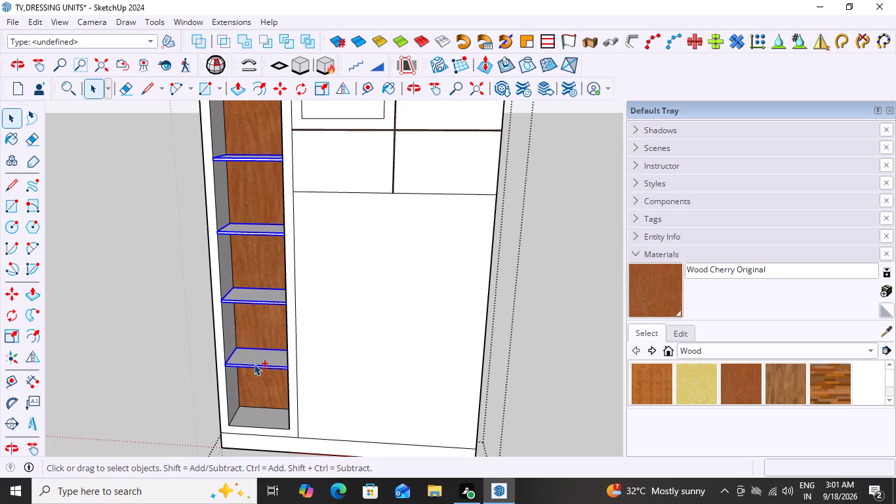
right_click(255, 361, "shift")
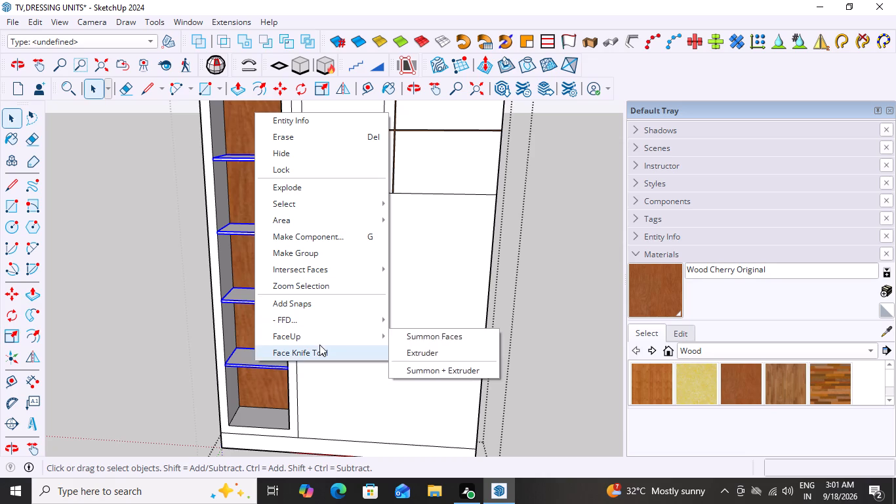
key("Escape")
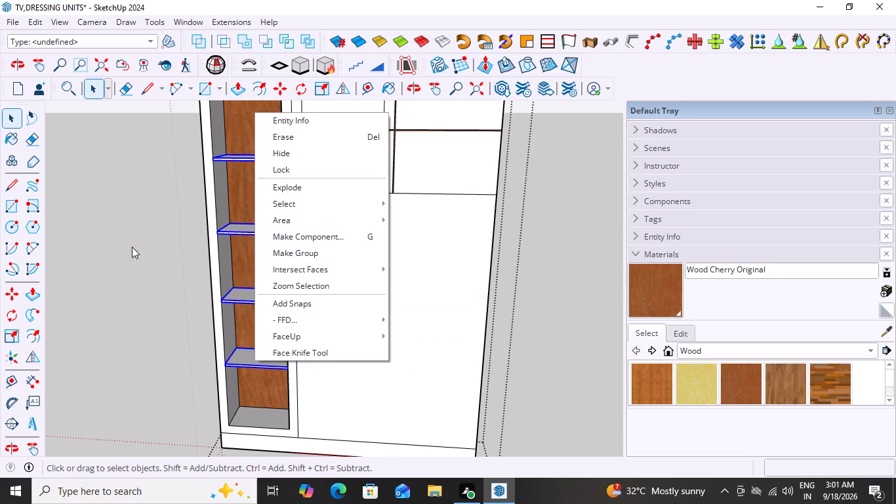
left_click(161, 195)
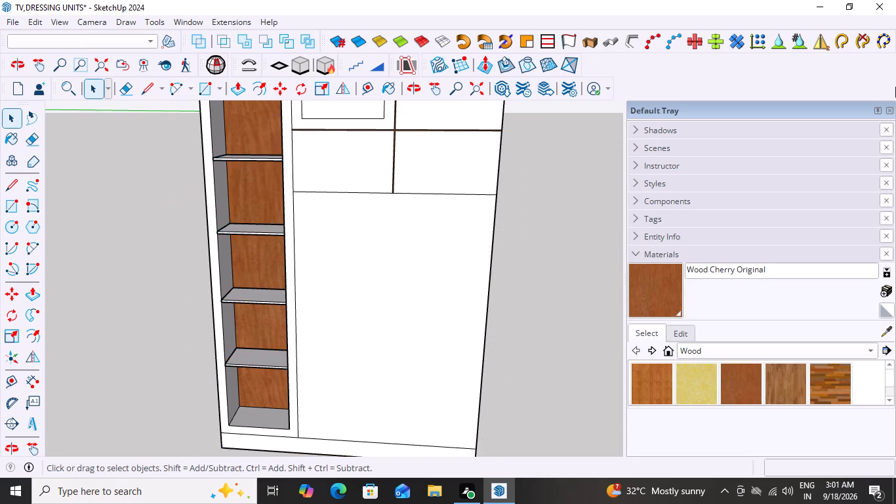
Close the Default Tray to enlarge the modelling area.
left_click(890, 109)
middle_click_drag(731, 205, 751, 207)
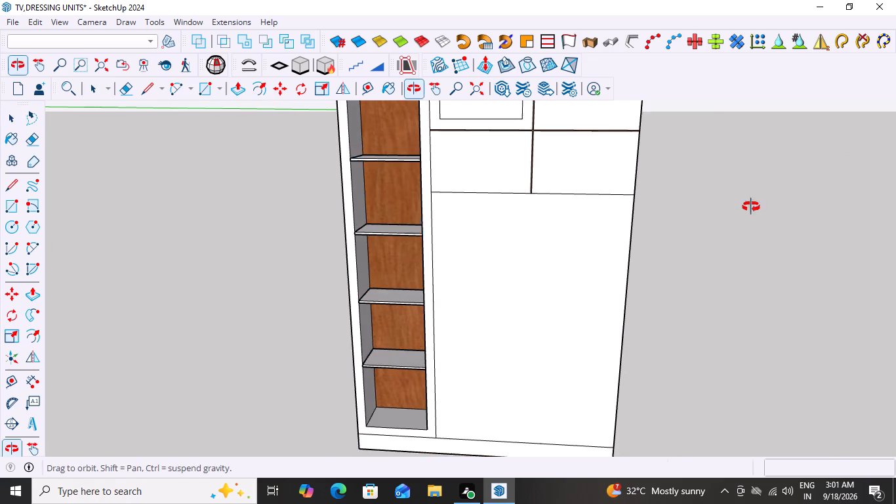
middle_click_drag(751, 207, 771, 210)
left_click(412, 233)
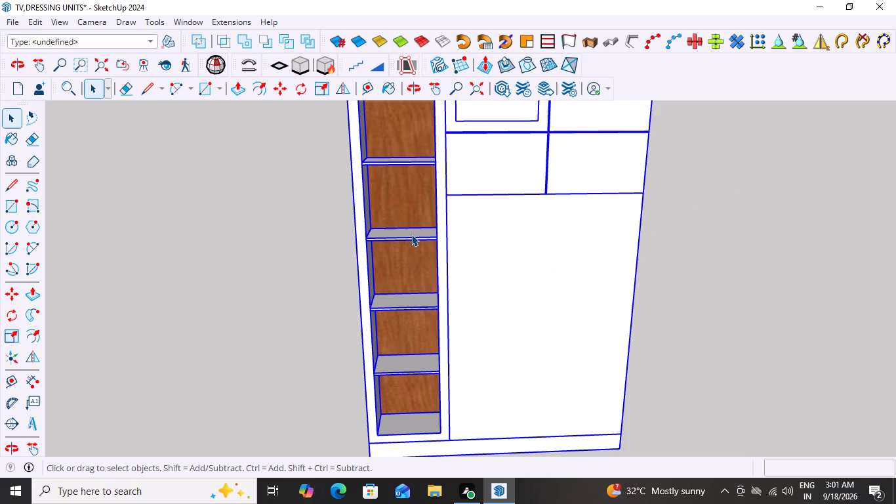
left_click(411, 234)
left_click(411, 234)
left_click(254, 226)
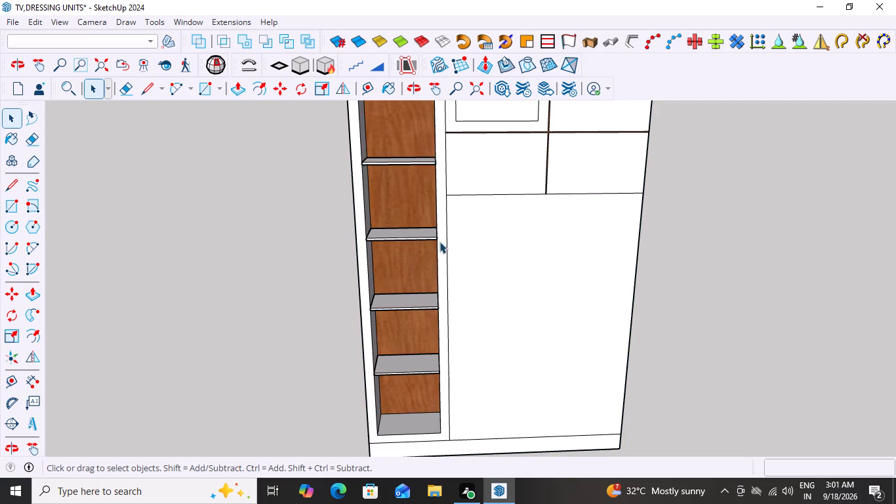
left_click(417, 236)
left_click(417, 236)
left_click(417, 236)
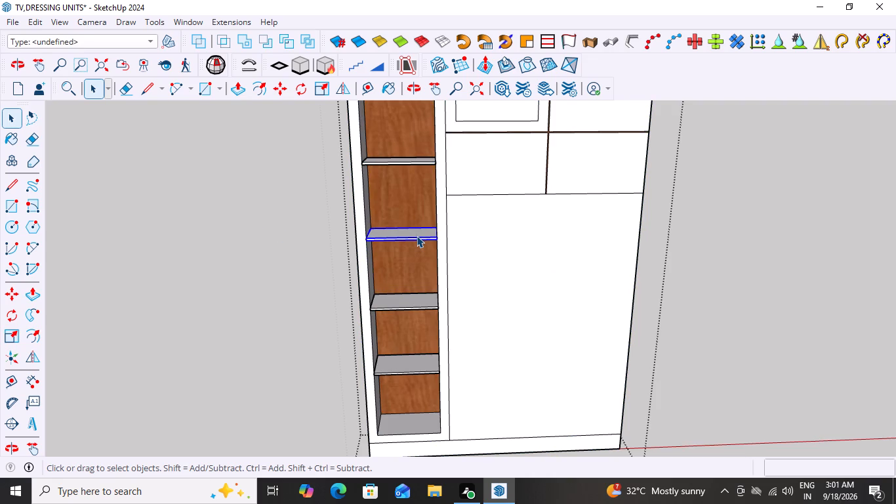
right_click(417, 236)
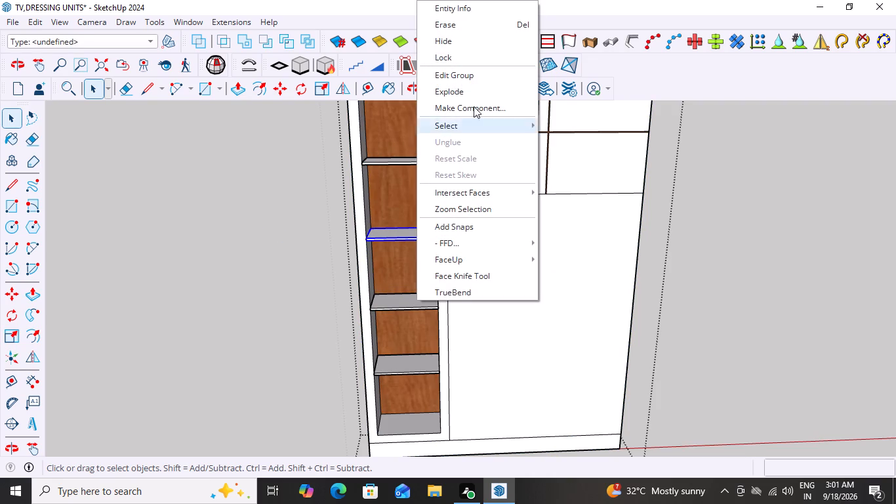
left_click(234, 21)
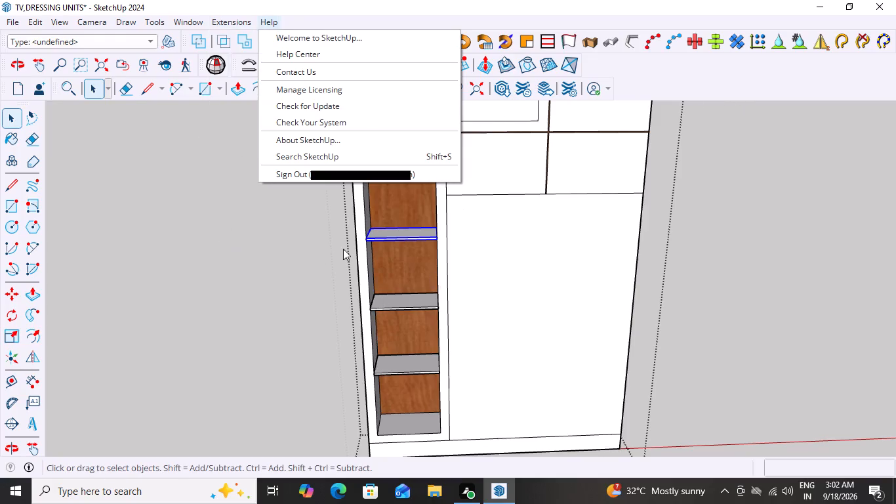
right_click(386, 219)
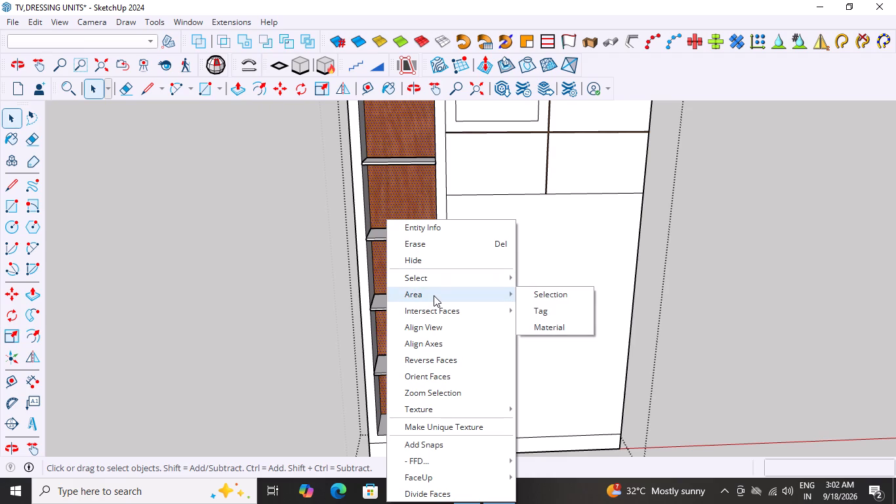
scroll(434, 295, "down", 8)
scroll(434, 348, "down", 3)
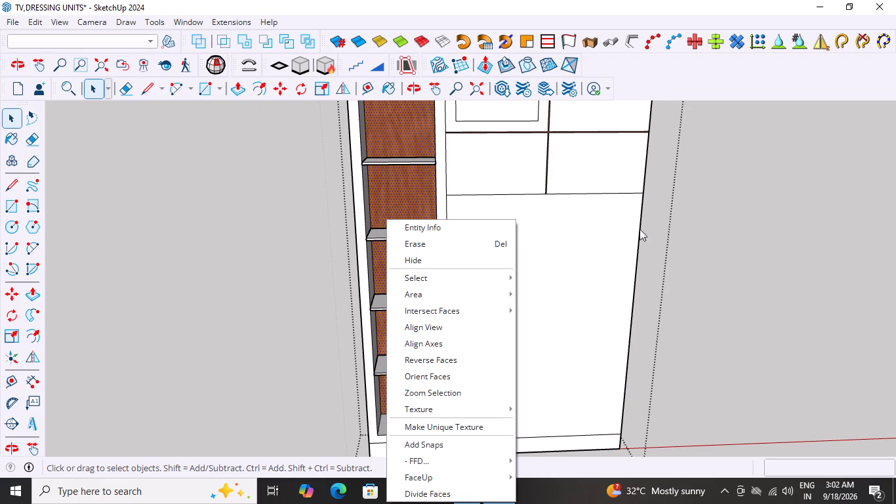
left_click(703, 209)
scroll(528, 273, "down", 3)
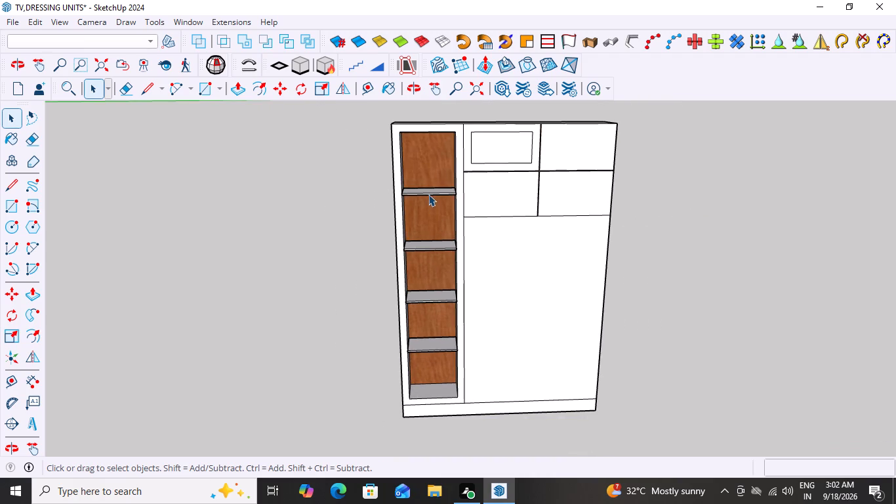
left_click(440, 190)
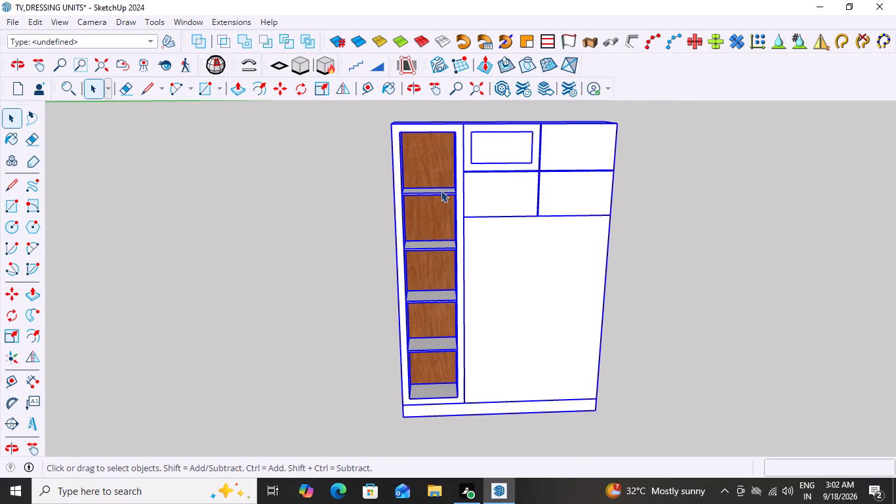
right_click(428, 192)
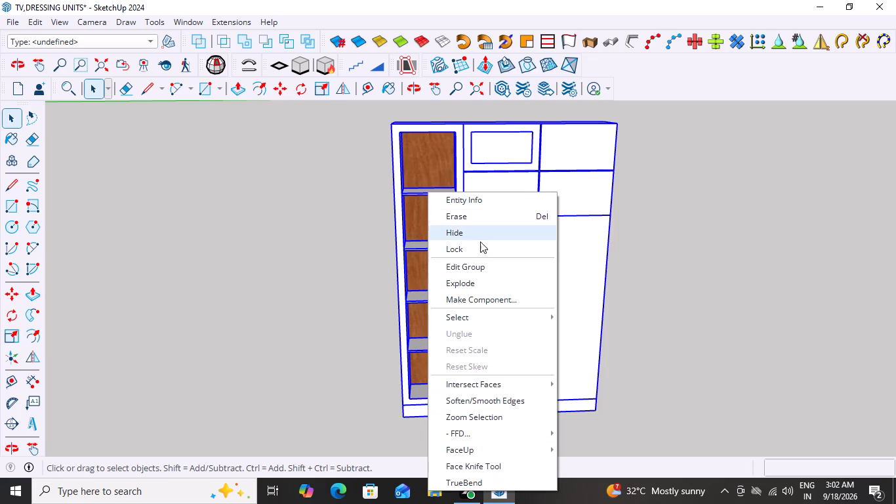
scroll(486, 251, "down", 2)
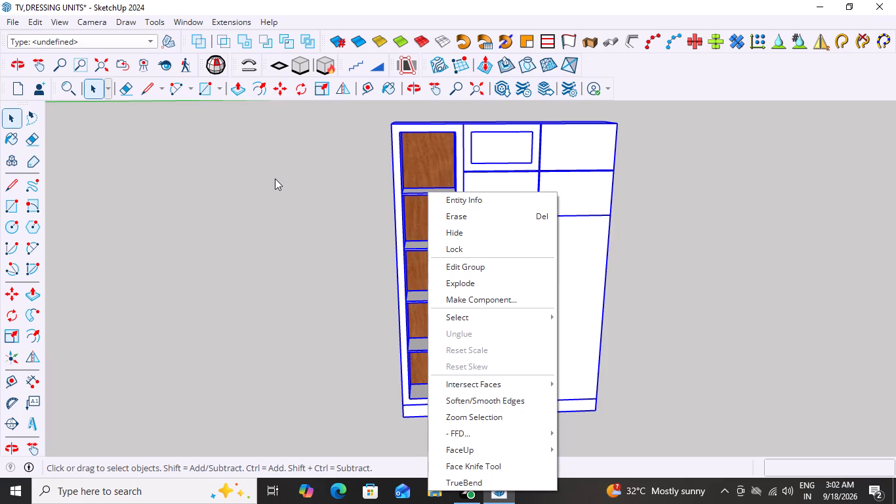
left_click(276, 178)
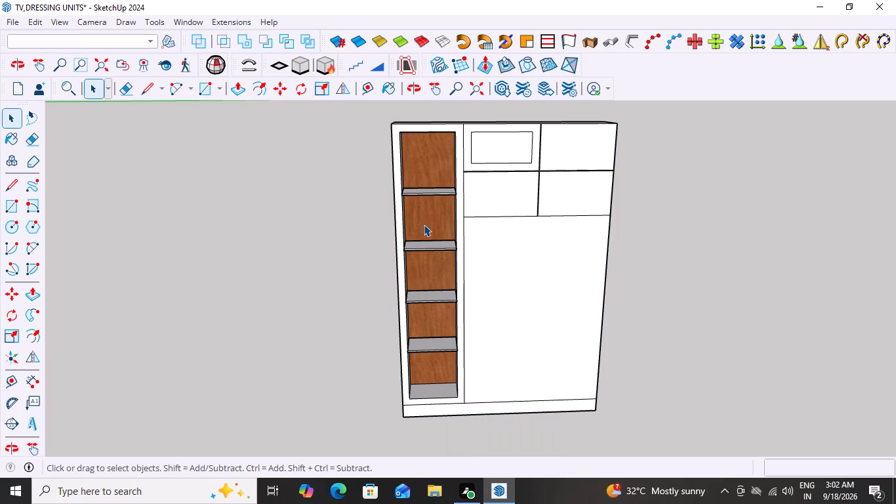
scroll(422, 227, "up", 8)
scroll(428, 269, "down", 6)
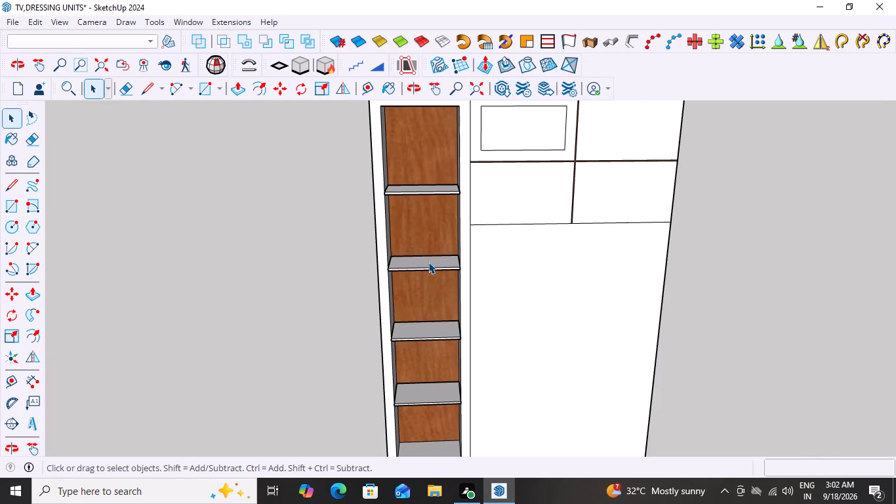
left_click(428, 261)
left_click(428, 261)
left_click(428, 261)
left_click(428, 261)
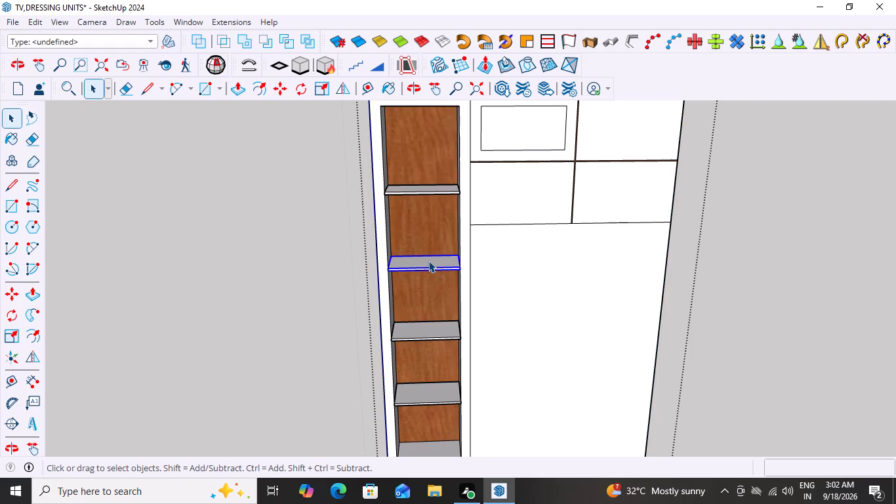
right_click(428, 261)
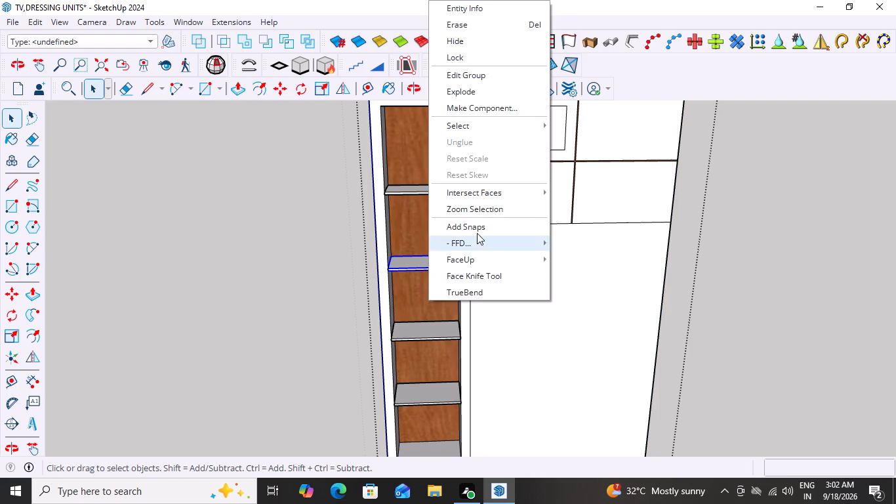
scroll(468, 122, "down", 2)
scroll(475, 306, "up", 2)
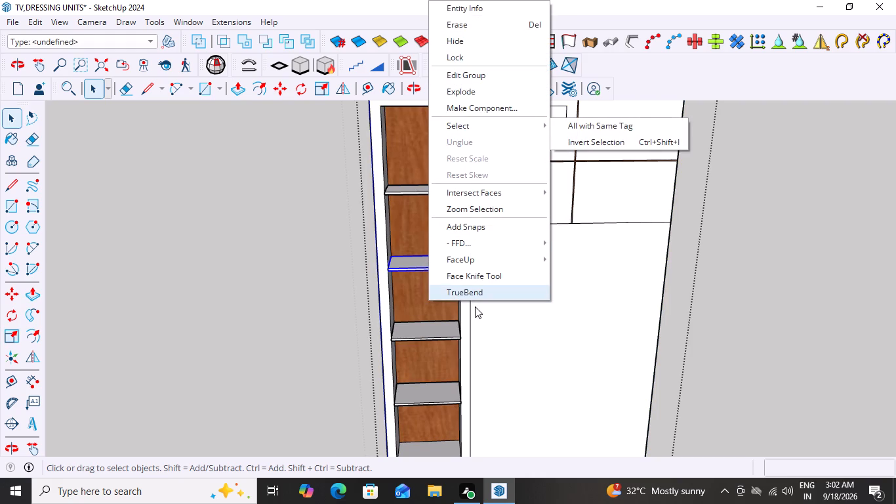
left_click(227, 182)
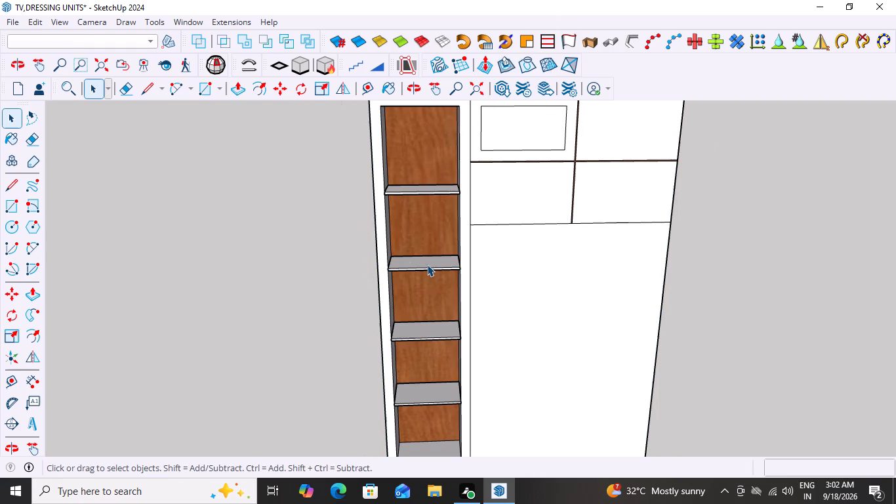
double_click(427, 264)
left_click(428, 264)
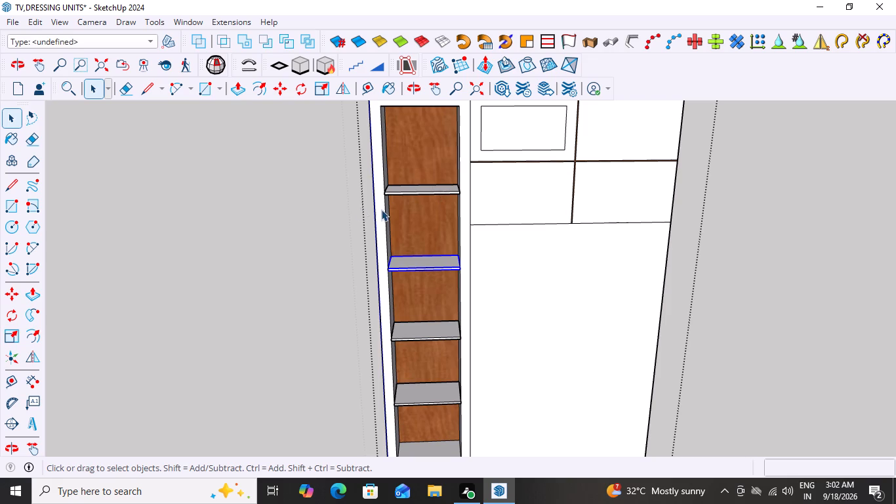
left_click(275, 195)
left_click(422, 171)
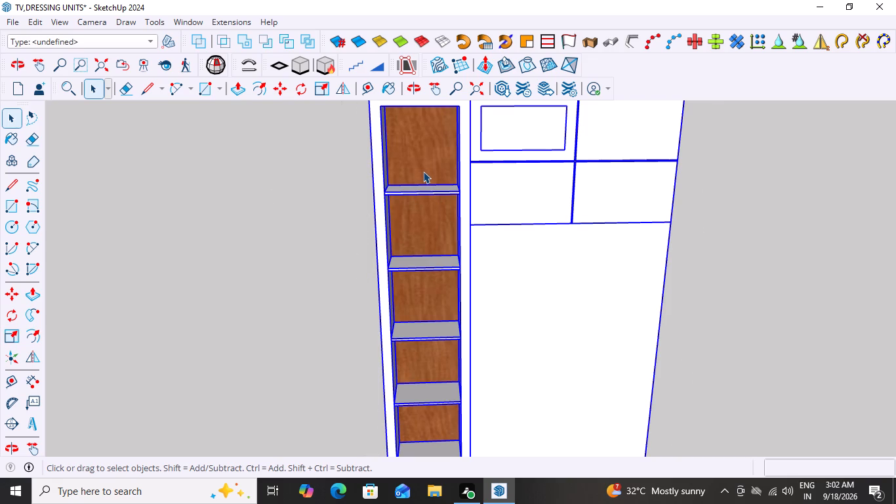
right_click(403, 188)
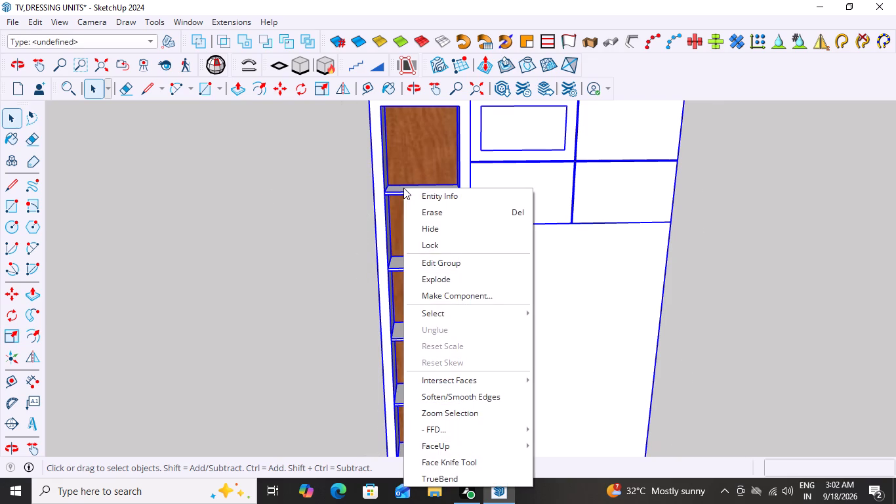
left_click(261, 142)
Open the group of the lowest shelf in the open shelf column for editing.
scroll(273, 176, "down", 9)
middle_click_drag(538, 231, 690, 228)
middle_click(691, 228)
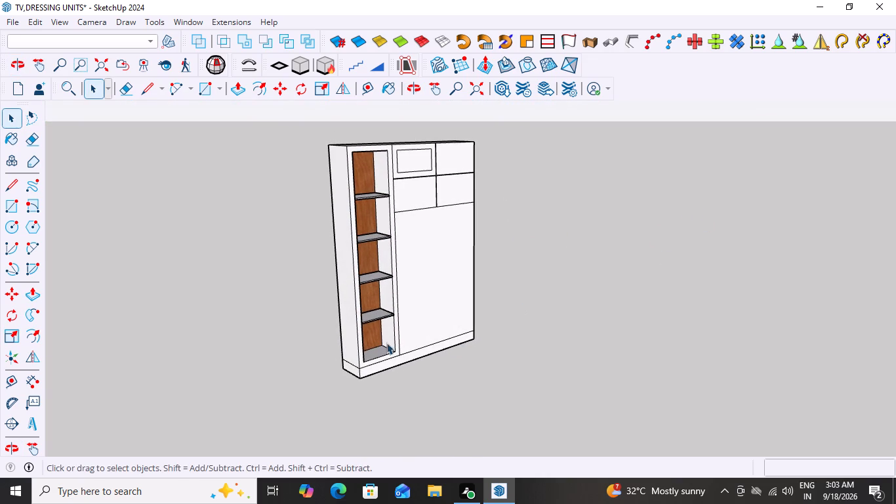
scroll(344, 317, "up", 11)
middle_click_drag(394, 308, 374, 310)
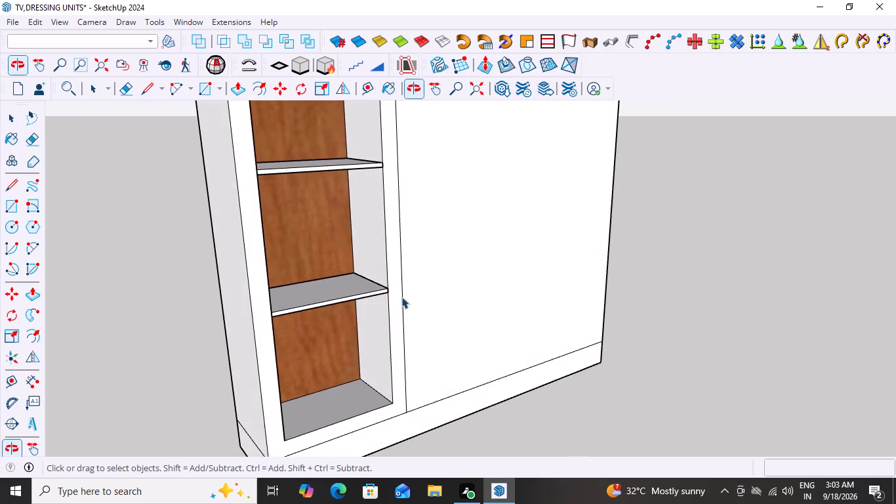
scroll(401, 293, "up", 19)
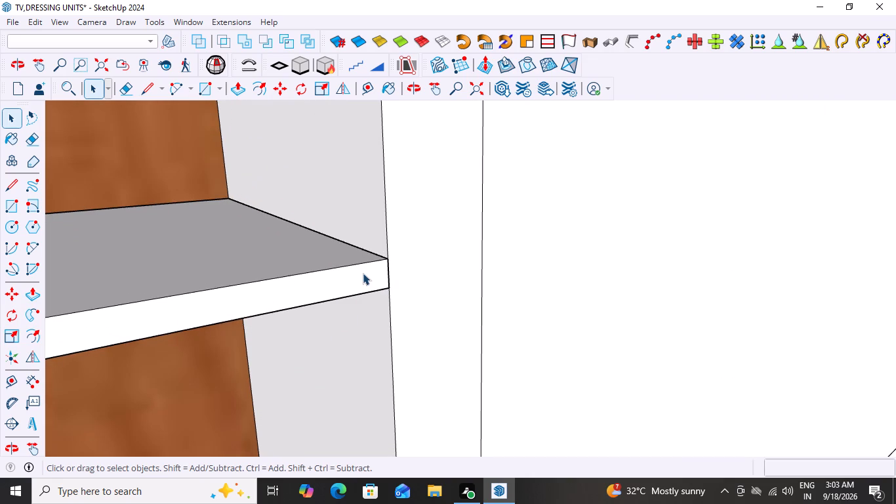
left_click(363, 273)
left_click(363, 273)
left_click(363, 273)
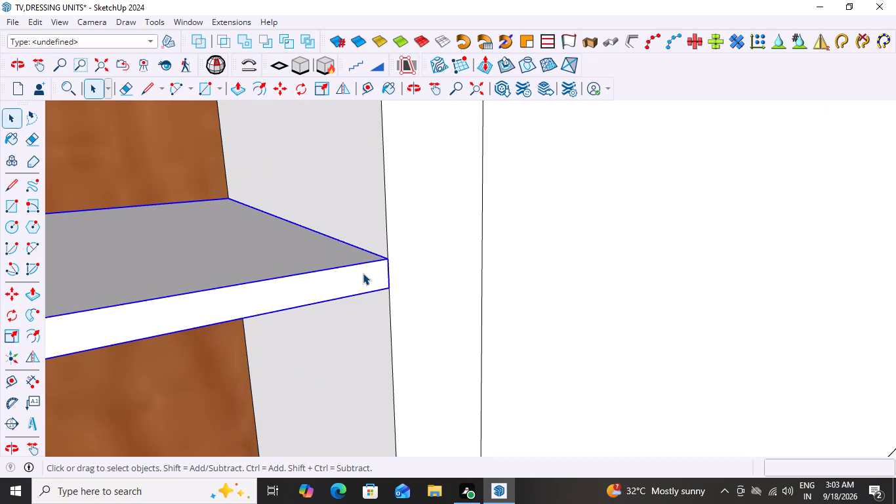
left_click(354, 276)
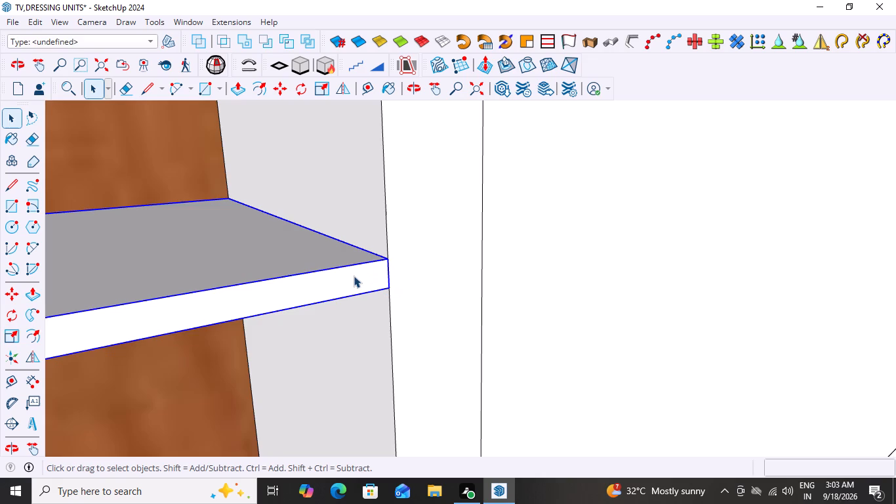
left_click(354, 276)
Draw a 2-point arc across the shelf thickness at its front corner nearest the panels, bulging outward about 1/4".
scroll(383, 278, "up", 4)
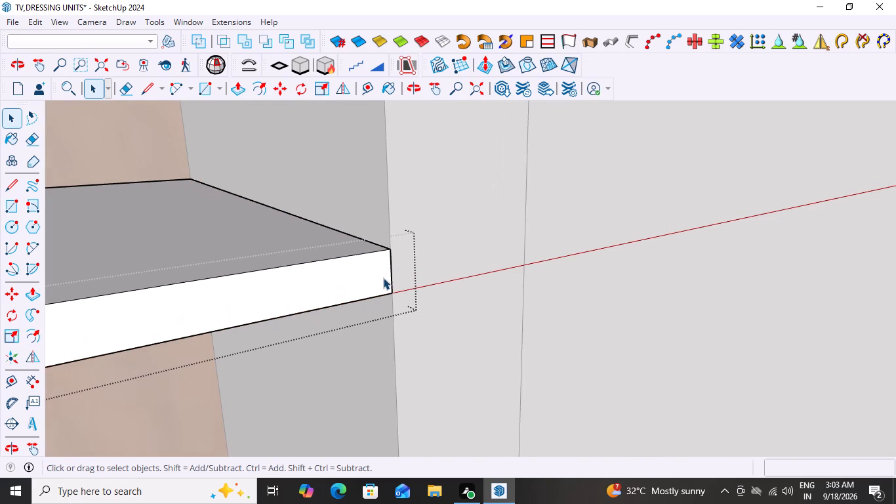
key("a")
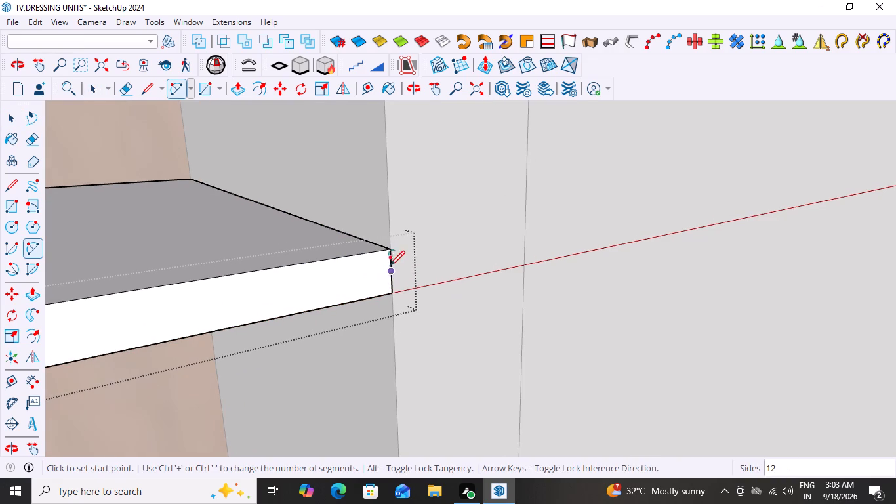
left_click(389, 252)
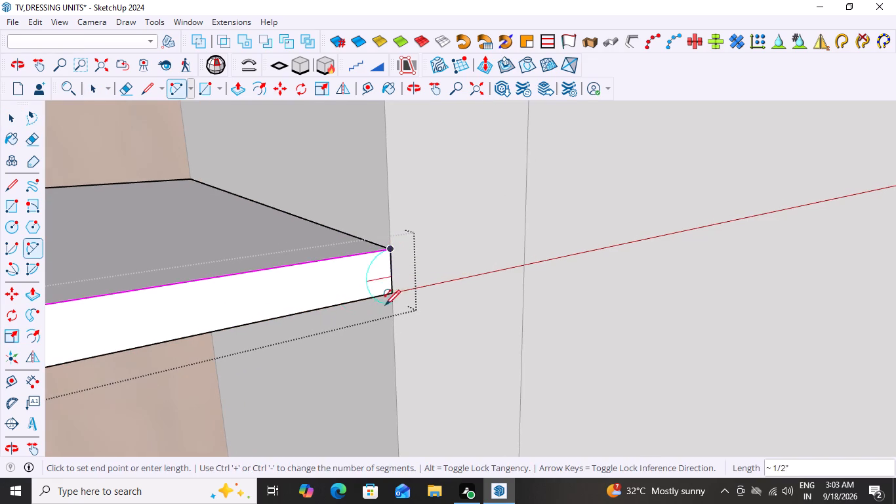
left_click(391, 295)
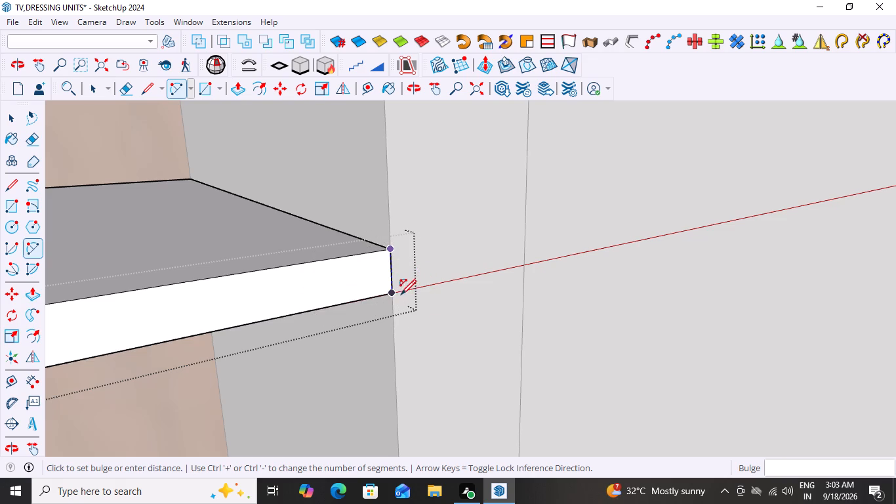
middle_click_drag(402, 290, 496, 311)
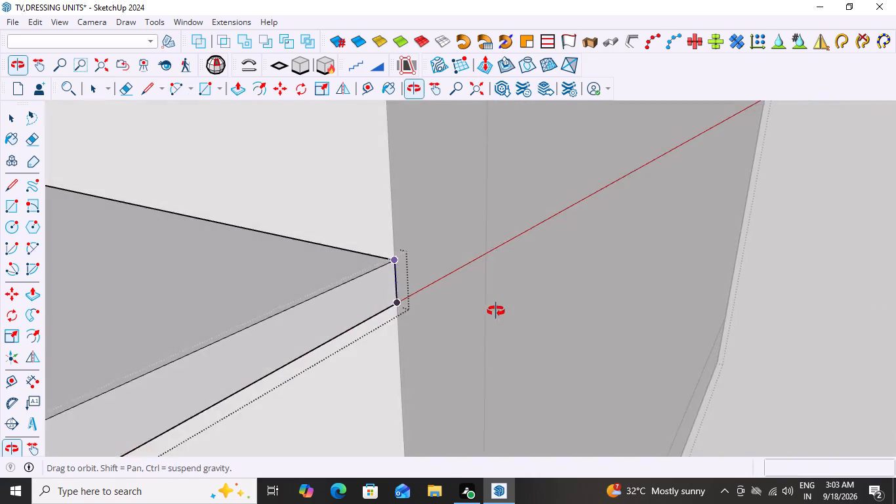
middle_click_drag(496, 311, 497, 311)
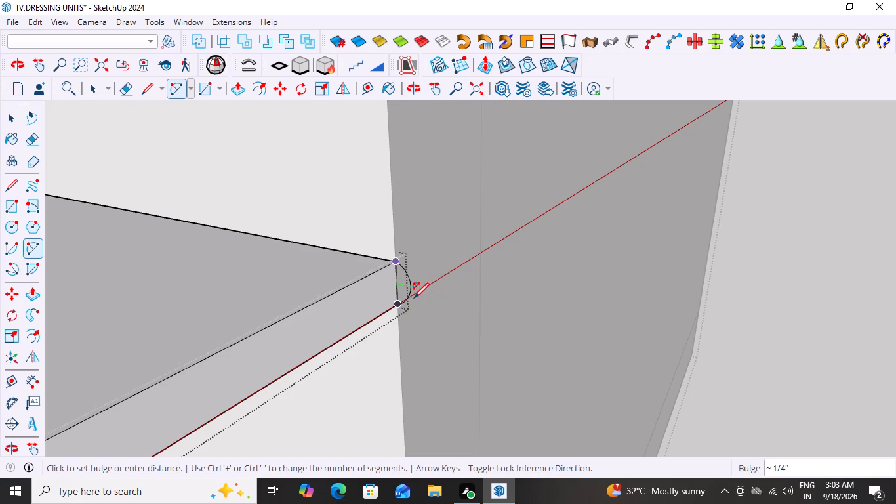
left_click(414, 298)
middle_click_drag(369, 341, 239, 337)
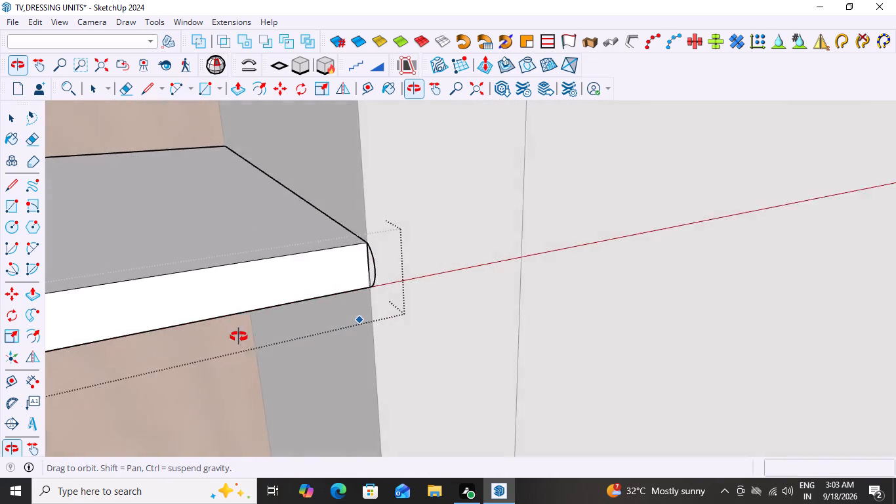
middle_click_drag(239, 337, 266, 348)
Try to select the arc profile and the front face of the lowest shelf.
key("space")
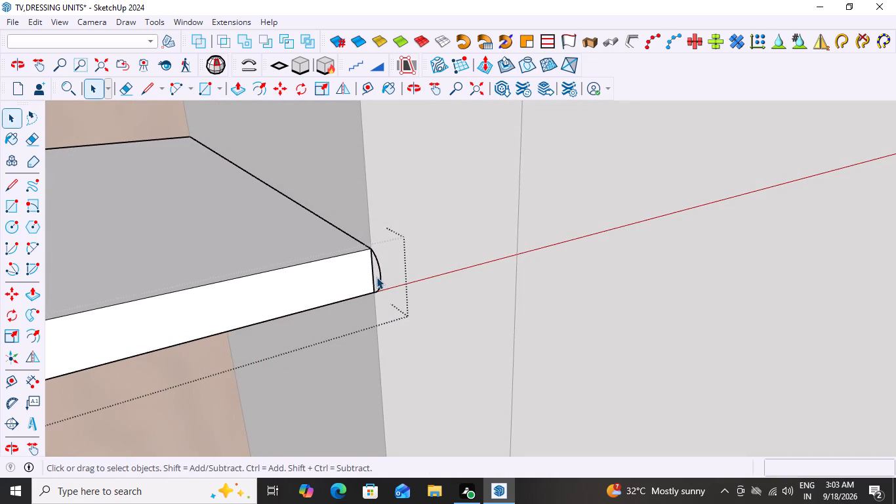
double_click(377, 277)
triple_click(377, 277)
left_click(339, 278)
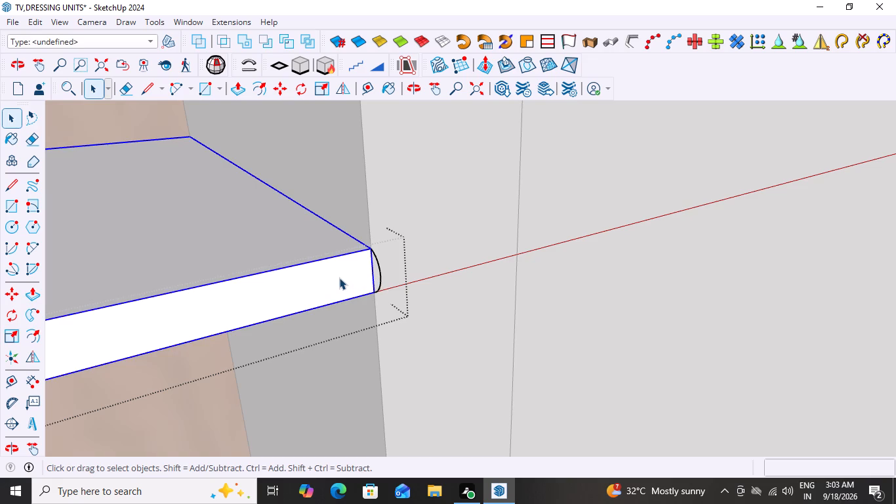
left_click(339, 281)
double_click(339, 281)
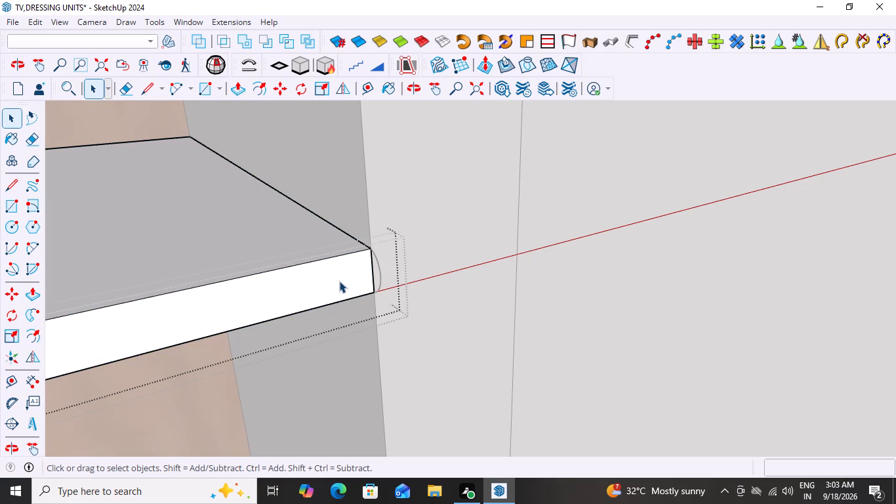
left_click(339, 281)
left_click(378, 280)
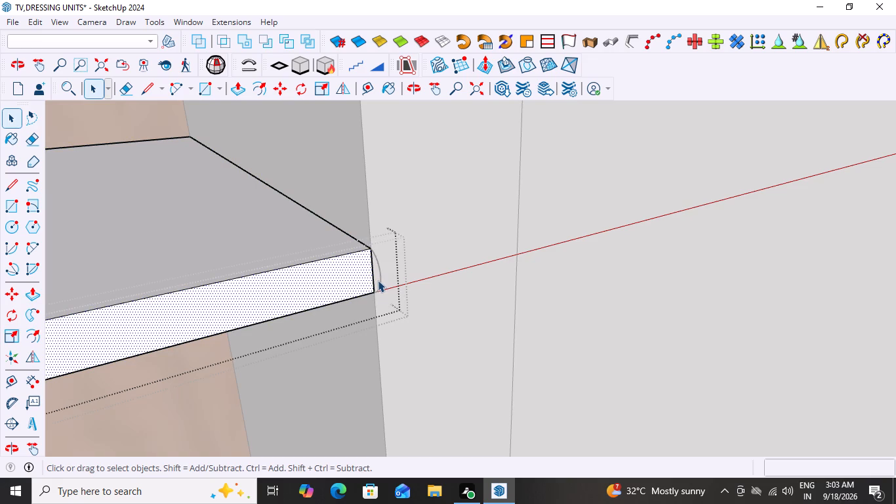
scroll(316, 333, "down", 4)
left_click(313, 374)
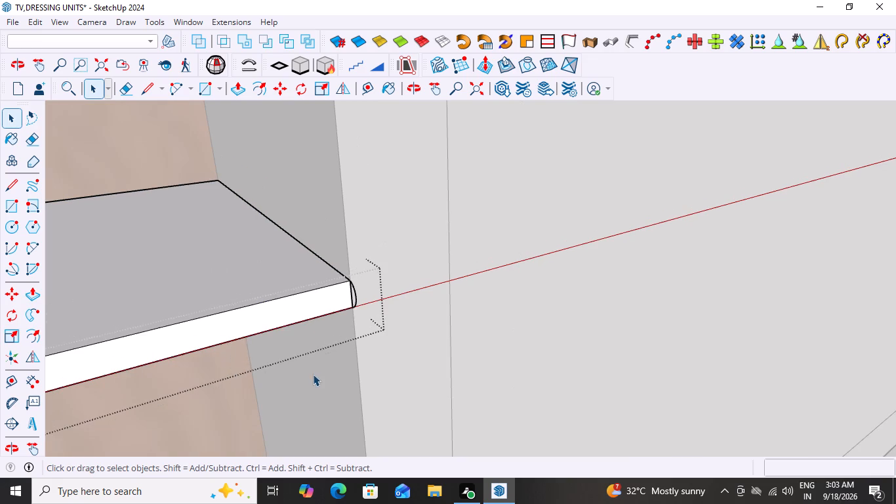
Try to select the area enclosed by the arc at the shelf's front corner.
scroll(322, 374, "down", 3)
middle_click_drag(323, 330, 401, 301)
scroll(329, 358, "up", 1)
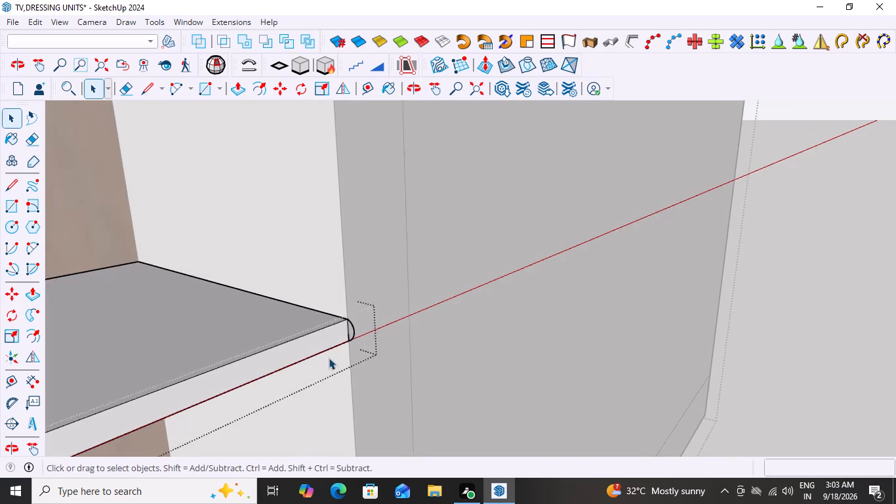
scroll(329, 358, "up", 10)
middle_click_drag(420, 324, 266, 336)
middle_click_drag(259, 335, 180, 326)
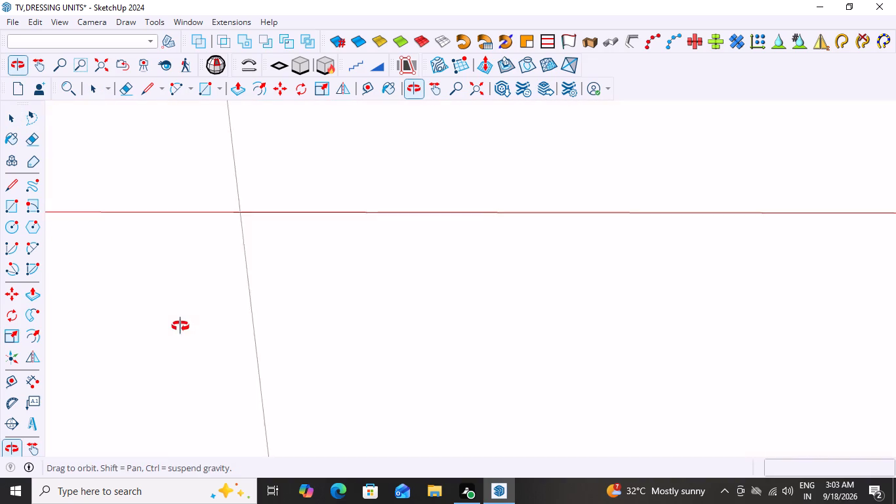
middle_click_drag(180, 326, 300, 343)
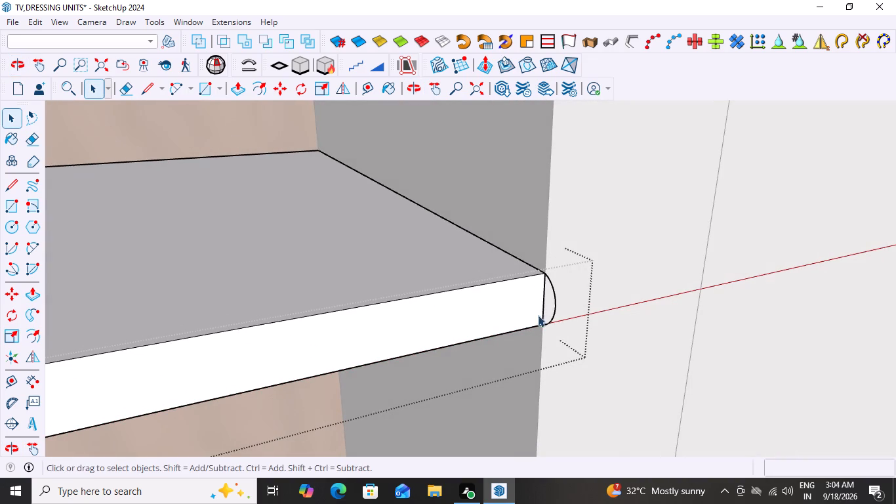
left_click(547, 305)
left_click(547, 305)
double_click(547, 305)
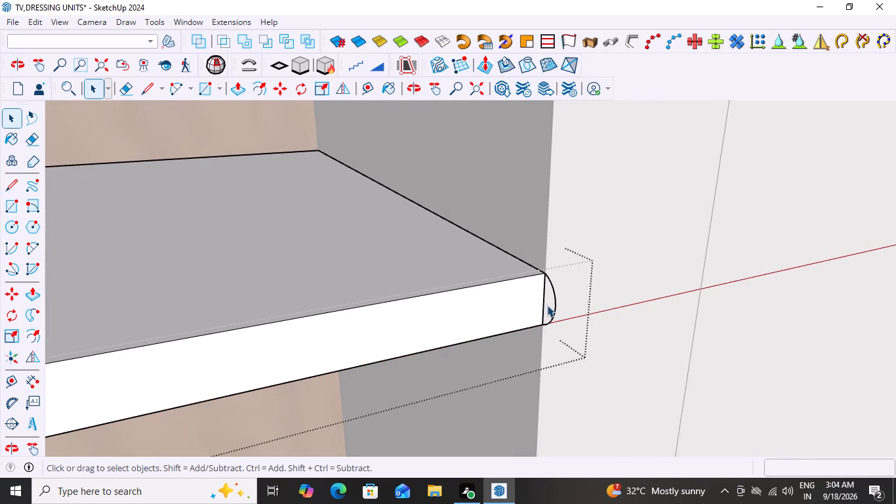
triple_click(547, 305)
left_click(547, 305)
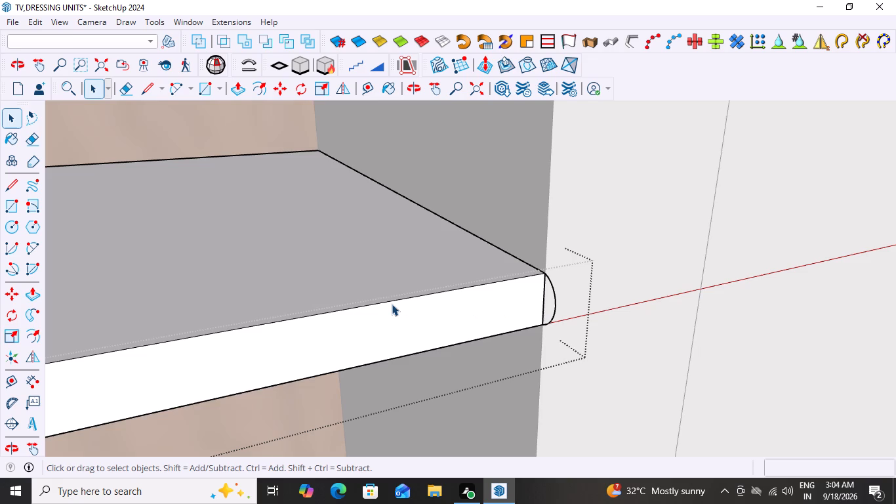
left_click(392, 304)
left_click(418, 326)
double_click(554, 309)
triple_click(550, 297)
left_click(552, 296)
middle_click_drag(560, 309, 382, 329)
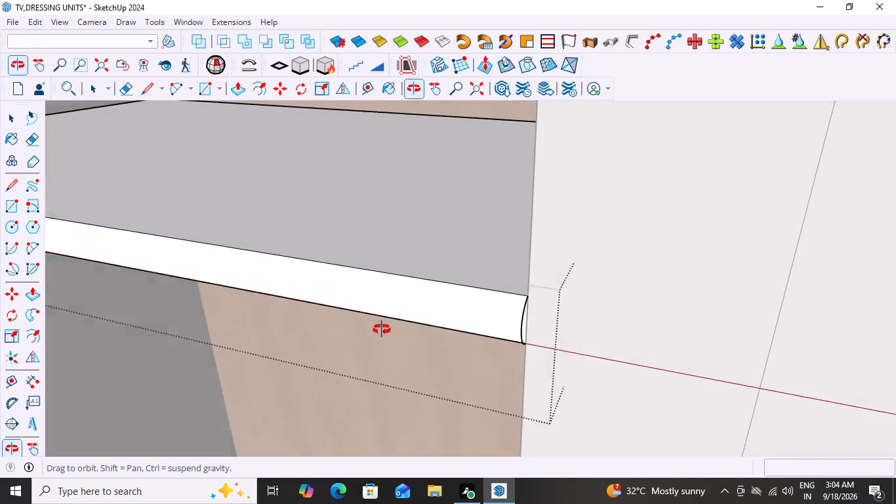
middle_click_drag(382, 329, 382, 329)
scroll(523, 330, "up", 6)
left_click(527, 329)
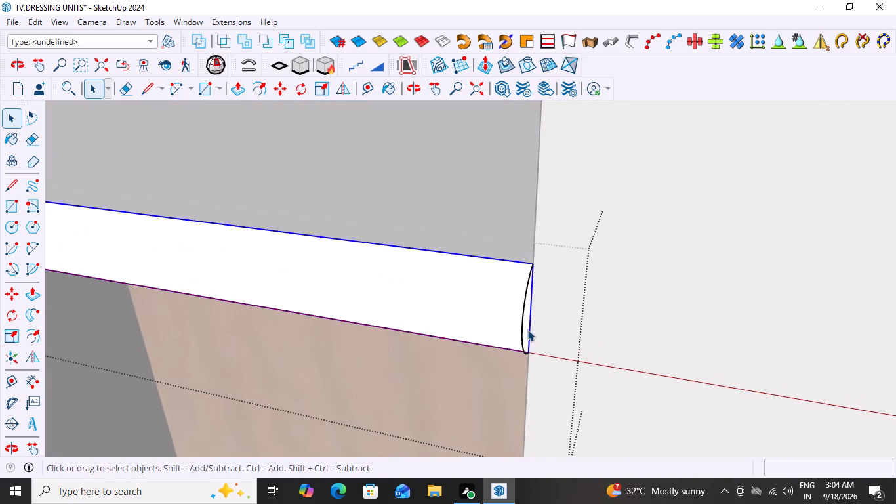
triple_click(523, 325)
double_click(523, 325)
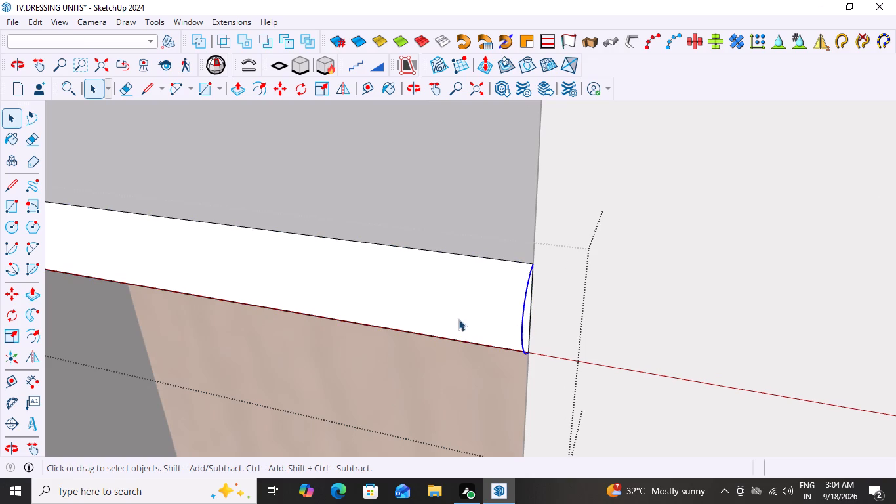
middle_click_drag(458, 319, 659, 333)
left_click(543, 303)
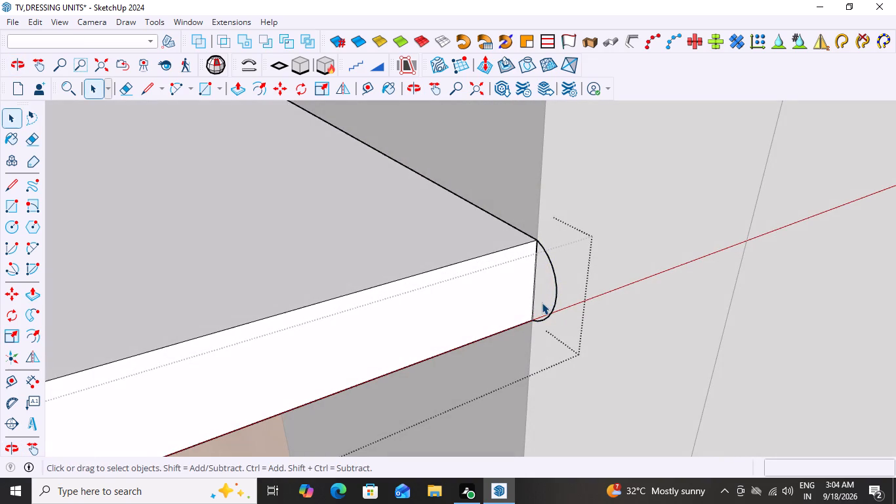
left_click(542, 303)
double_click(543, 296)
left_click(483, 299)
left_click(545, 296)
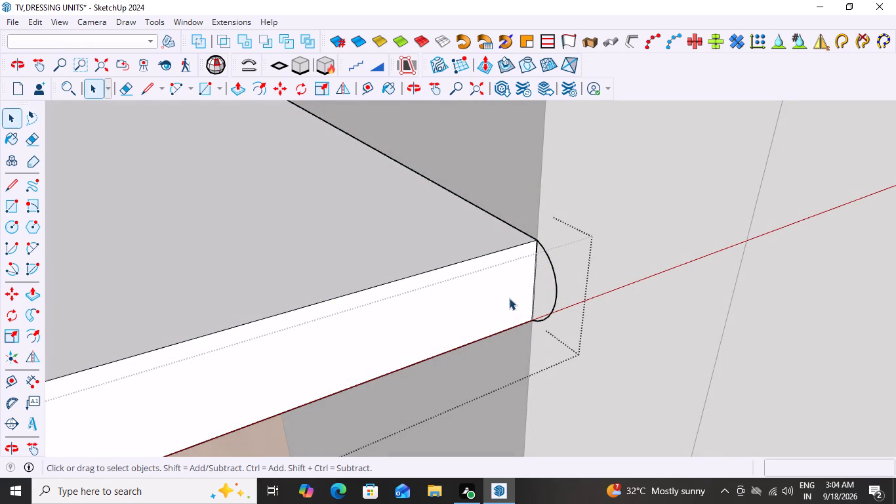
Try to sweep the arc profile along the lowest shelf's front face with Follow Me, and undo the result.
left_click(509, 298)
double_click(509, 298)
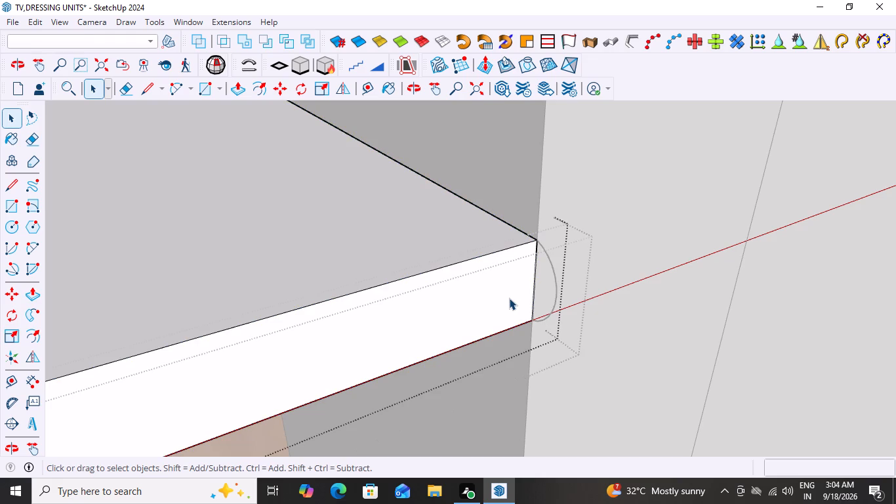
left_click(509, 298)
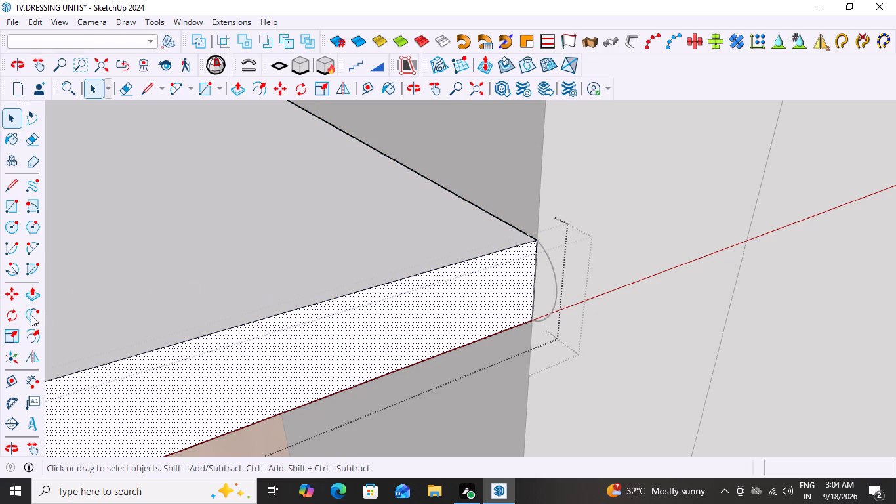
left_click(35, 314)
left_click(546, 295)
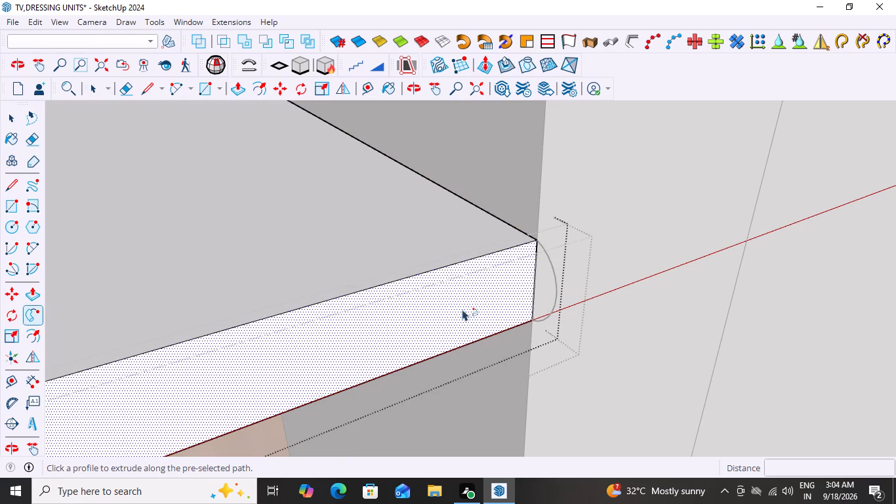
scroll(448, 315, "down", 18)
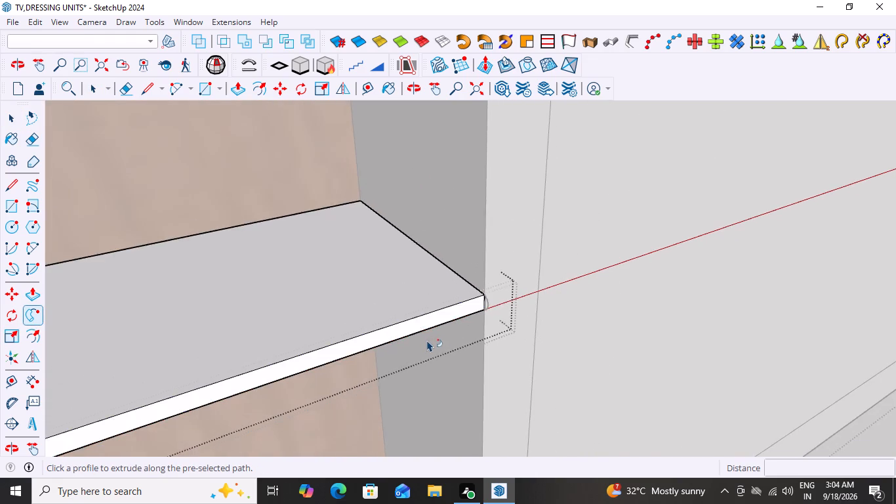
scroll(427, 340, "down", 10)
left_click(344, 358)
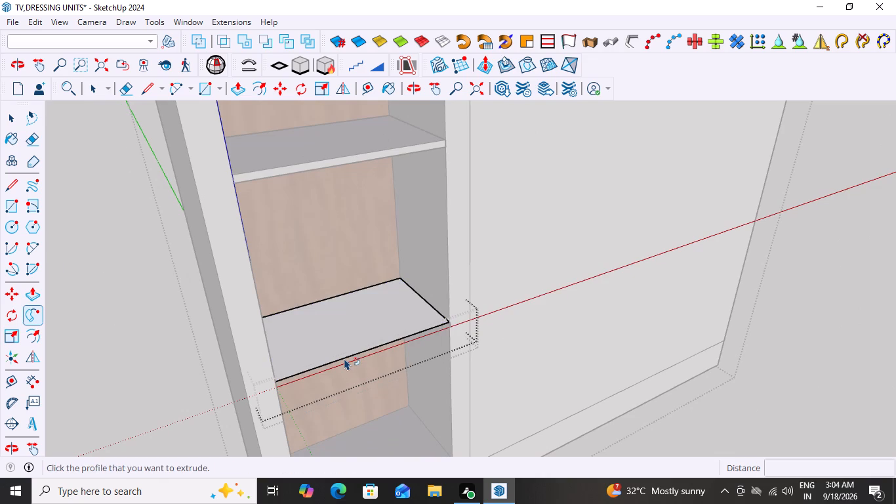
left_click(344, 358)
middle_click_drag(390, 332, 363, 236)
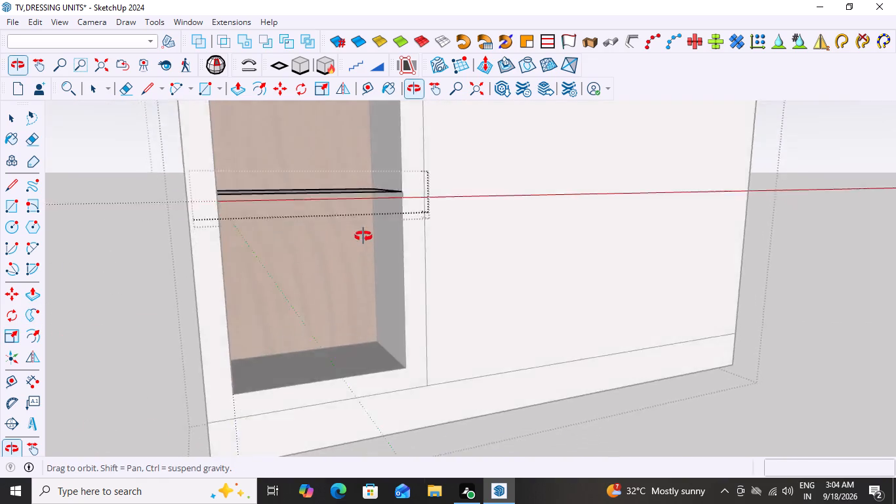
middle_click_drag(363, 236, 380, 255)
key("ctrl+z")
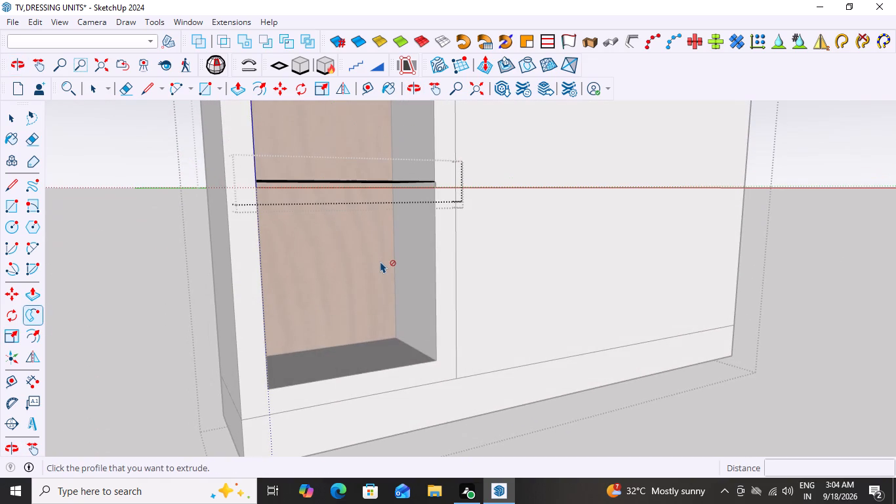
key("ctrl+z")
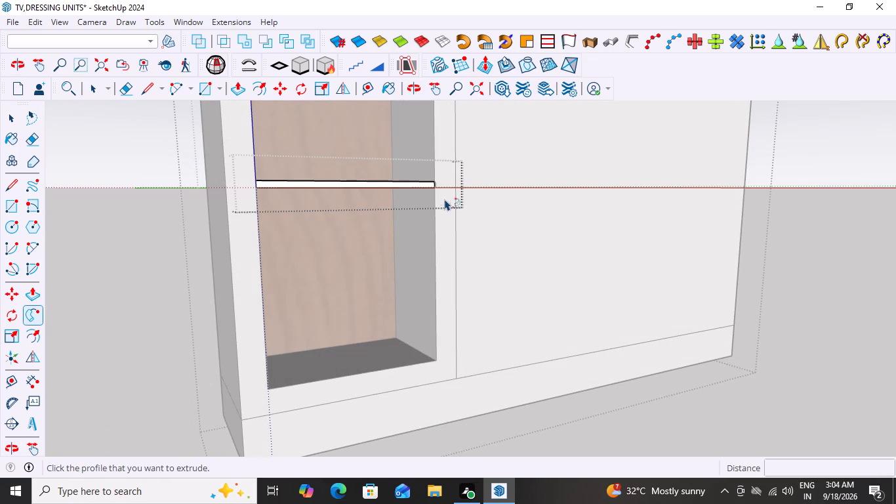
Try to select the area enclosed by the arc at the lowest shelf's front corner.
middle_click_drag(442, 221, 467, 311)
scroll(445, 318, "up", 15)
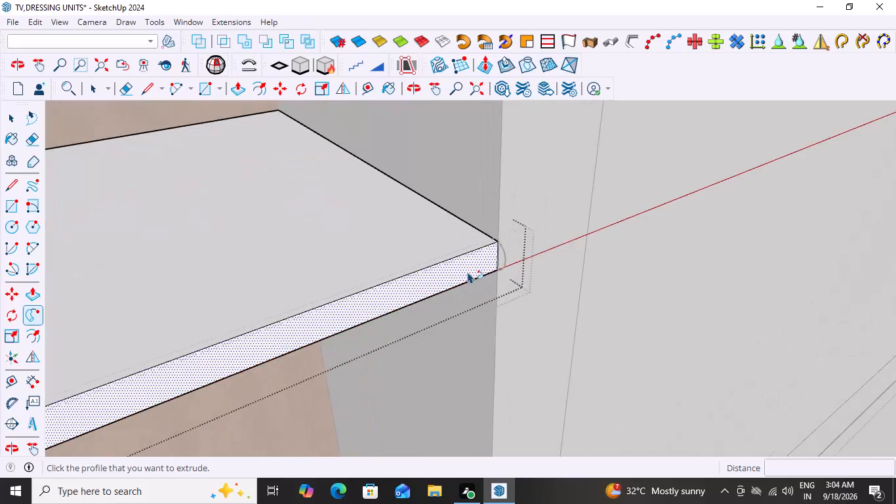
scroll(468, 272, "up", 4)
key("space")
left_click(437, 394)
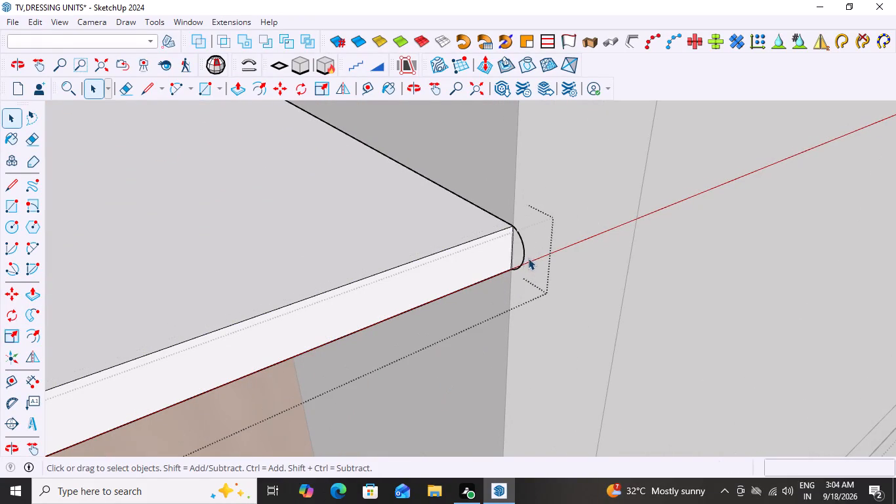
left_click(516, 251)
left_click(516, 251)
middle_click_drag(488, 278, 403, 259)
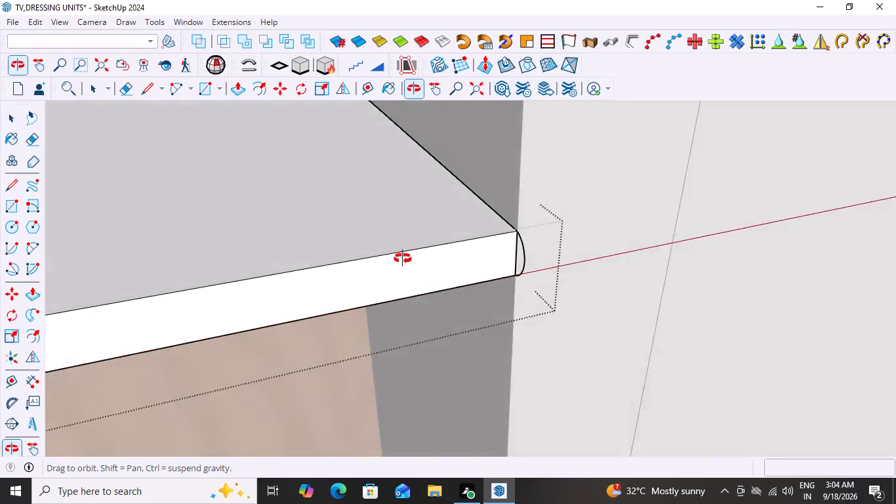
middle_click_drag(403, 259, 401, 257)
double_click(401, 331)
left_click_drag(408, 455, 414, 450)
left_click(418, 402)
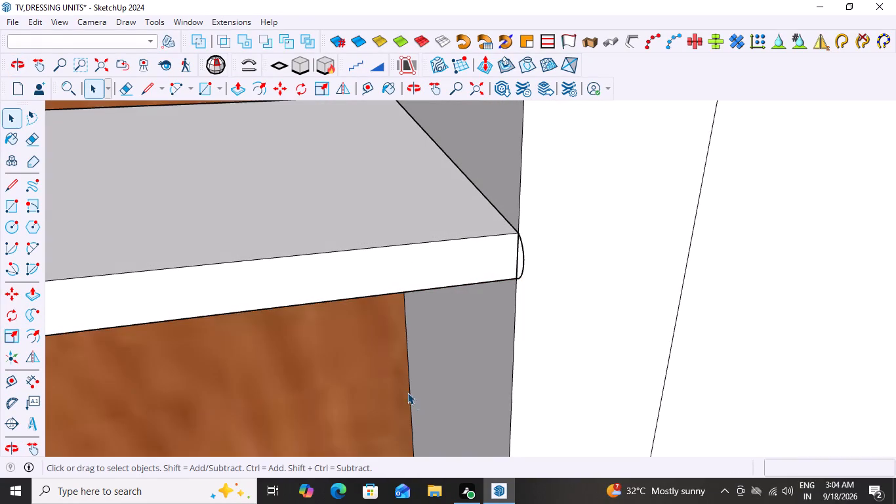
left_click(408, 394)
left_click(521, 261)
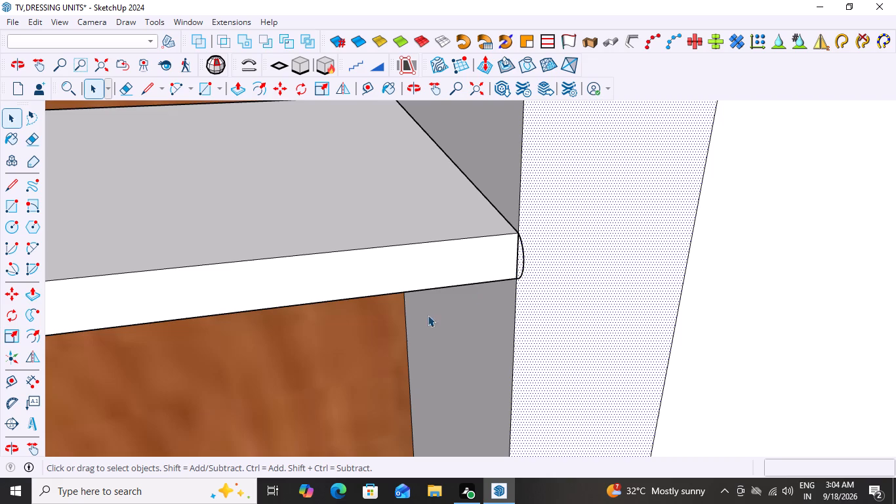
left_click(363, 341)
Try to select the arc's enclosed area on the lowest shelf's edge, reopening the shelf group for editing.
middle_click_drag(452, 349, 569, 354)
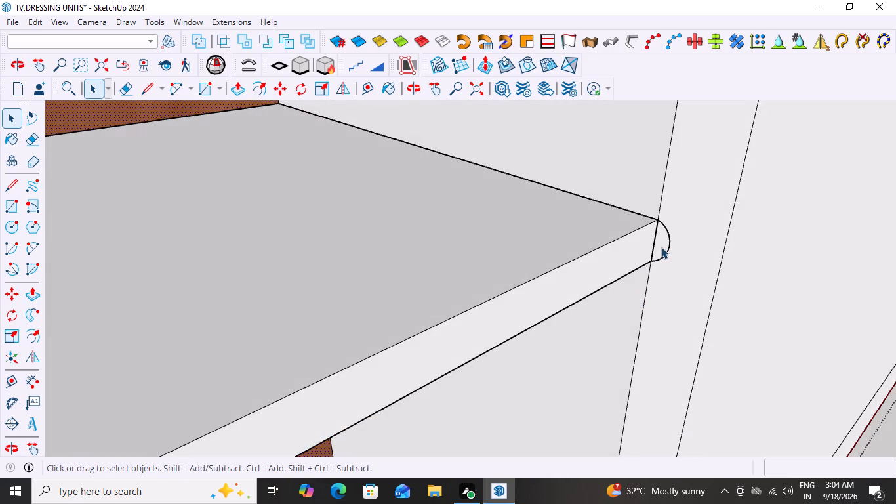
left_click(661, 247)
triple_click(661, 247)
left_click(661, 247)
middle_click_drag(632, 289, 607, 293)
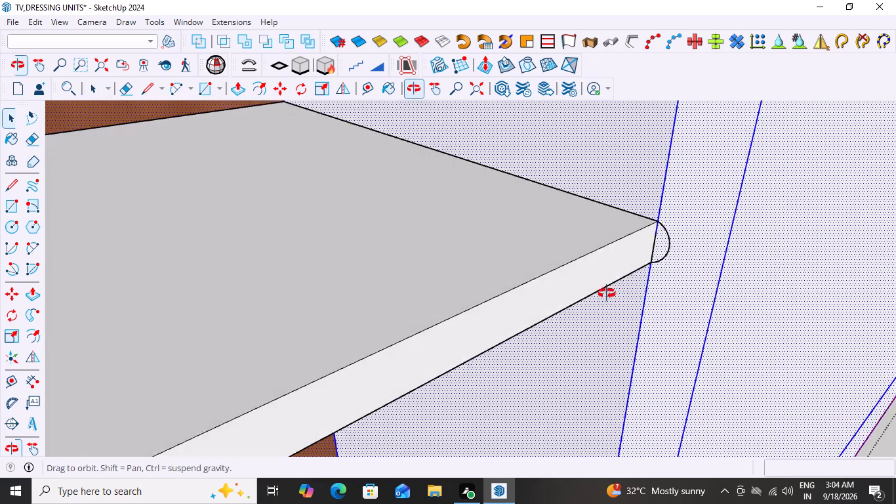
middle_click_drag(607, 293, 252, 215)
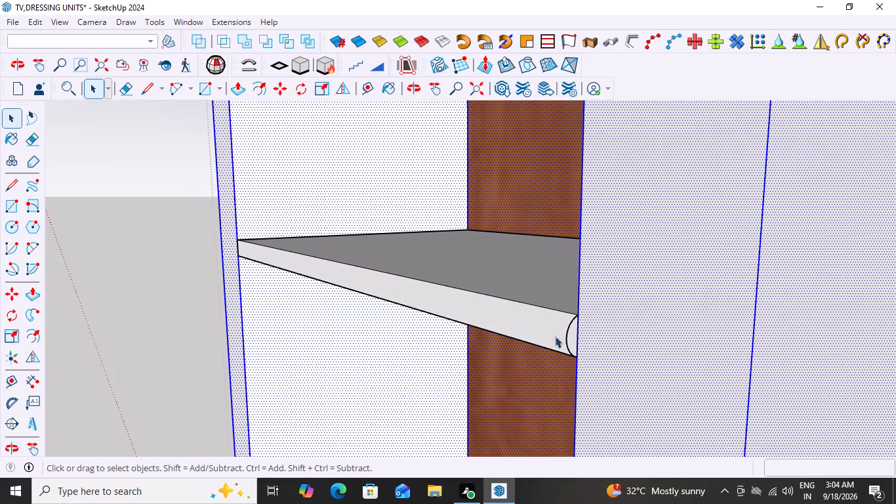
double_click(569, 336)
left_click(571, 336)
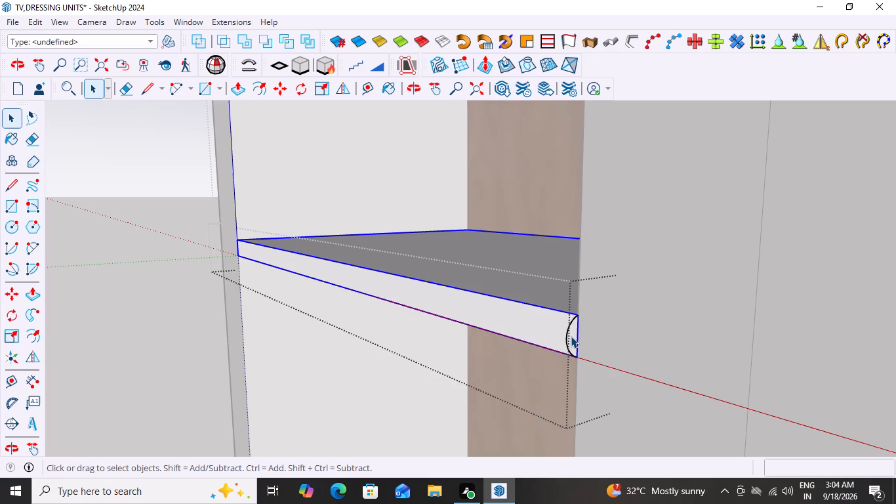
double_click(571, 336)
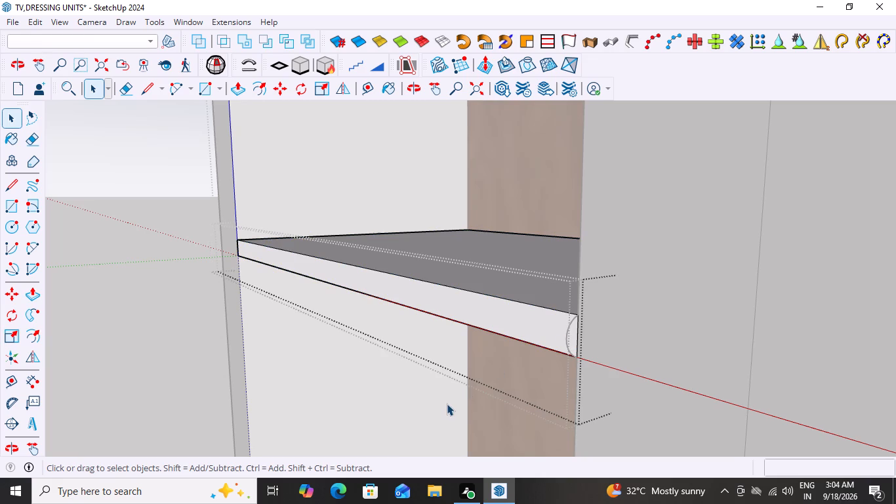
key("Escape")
Undo the arc drawn at the lowest shelf's front corner and leave the shelf group.
middle_click_drag(446, 404, 622, 432)
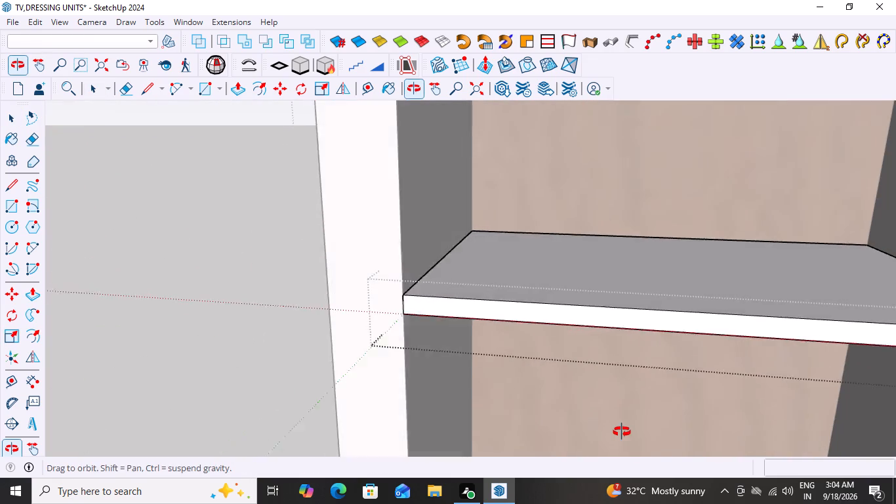
middle_click_drag(622, 432, 626, 396)
scroll(610, 419, "down", 8)
key("ctrl+z")
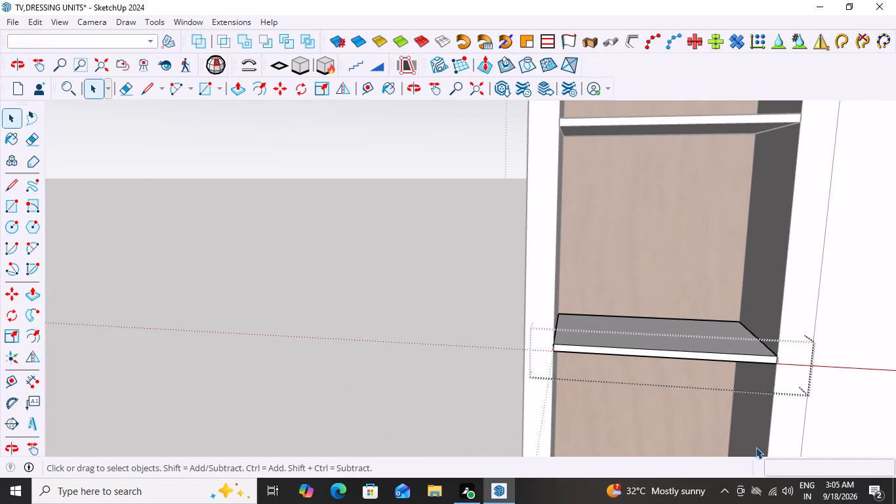
key("ctrl+z")
key("ctrl+z")
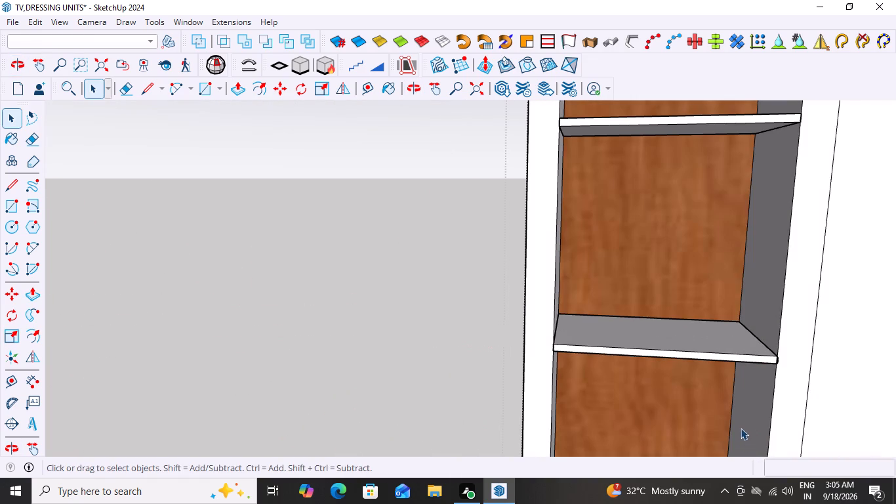
key("ctrl+z")
key("ctrl+z")
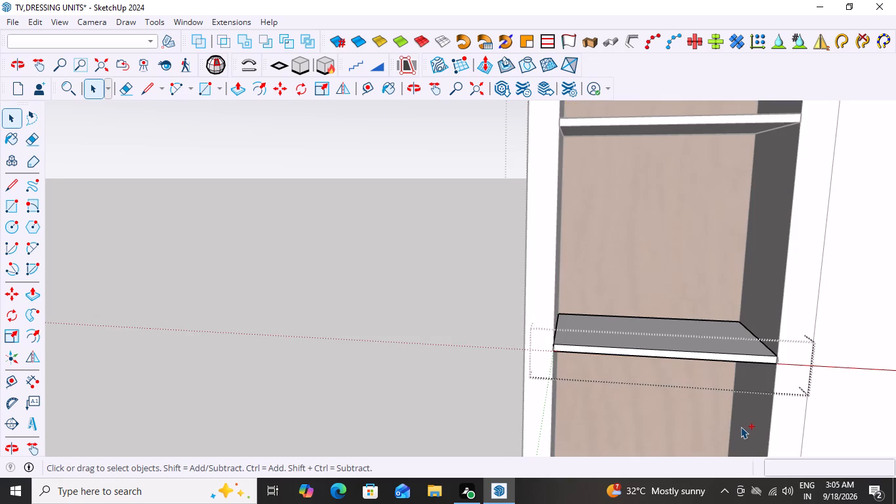
middle_click_drag(765, 423, 869, 431)
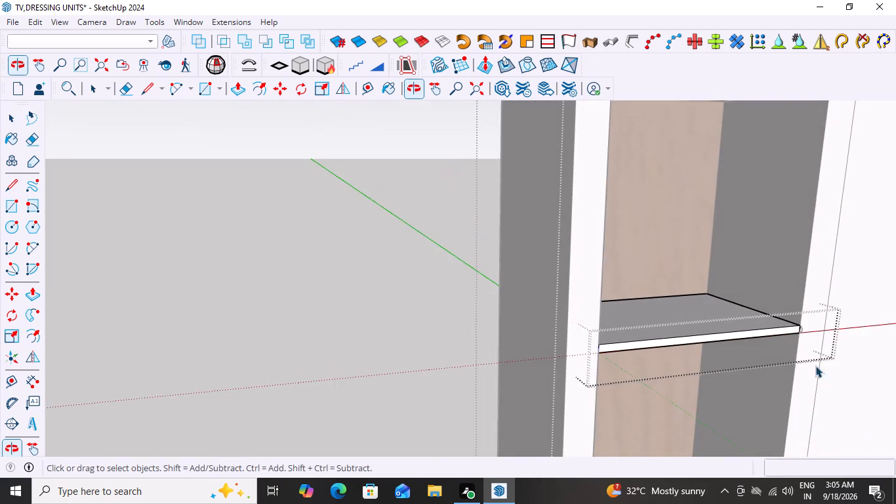
scroll(785, 322, "up", 20)
scroll(785, 322, "up", 3)
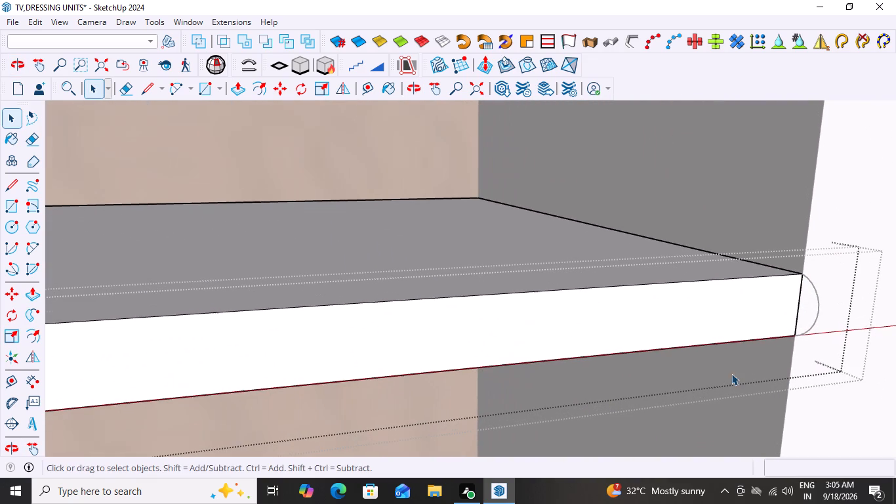
key("ctrl+z")
key("ctrl+z")
key("ctrl+z")
key("ctrl+z")
scroll(596, 369, "down", 2)
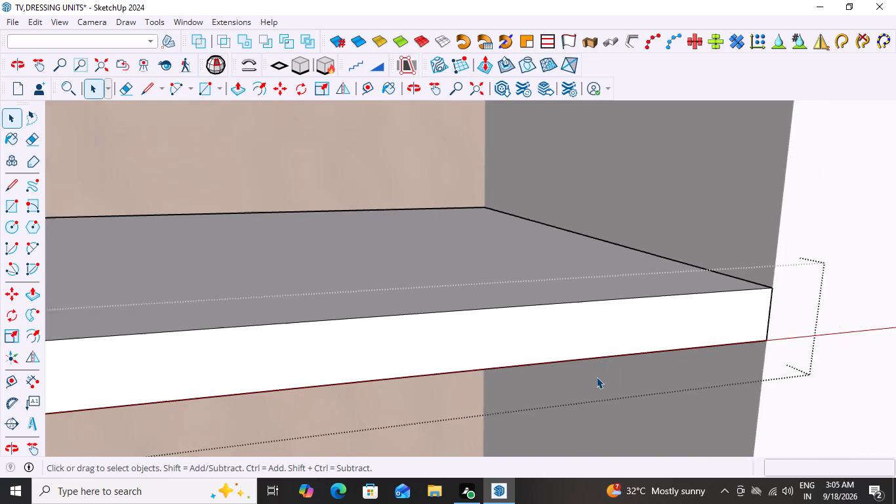
scroll(596, 377, "down", 13)
scroll(567, 377, "down", 16)
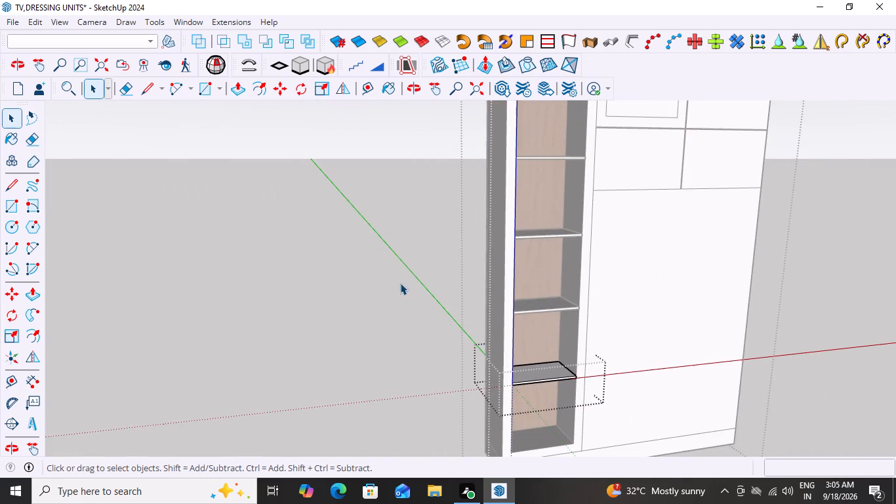
left_click(414, 207)
Close the dressing unit group and reopen it for editing its front panels.
middle_click_drag(577, 395, 362, 375)
scroll(346, 366, "down", 1)
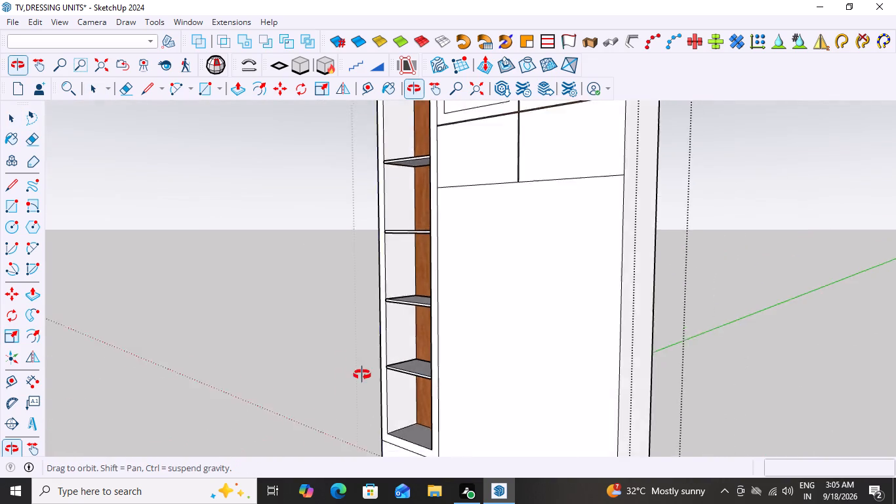
middle_click_drag(362, 375, 575, 426)
scroll(548, 435, "down", 7)
middle_click_drag(585, 398, 521, 365)
scroll(540, 392, "up", 3)
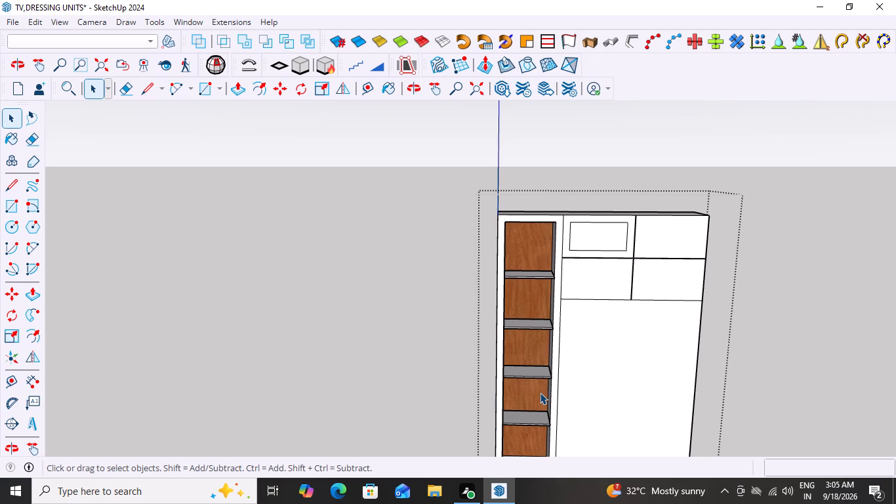
scroll(777, 217, "down", 5)
scroll(861, 322, "up", 5)
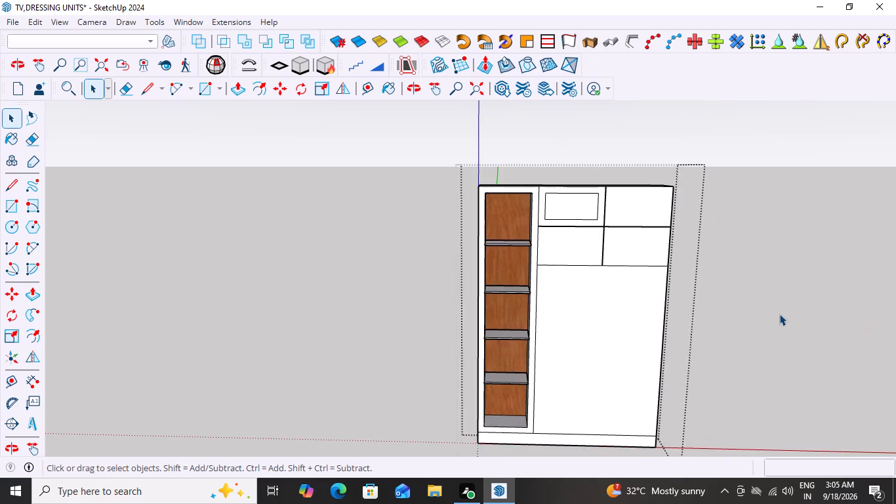
scroll(779, 314, "up", 2)
left_click(724, 251)
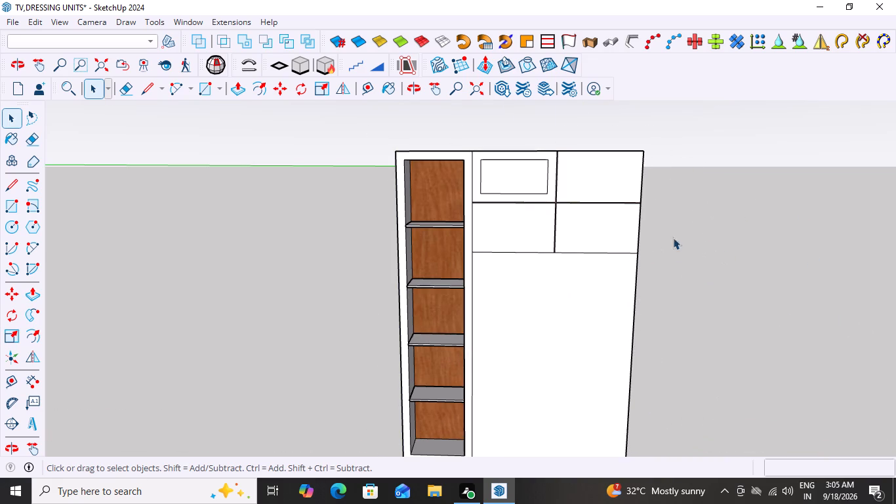
double_click(700, 226)
double_click(638, 226)
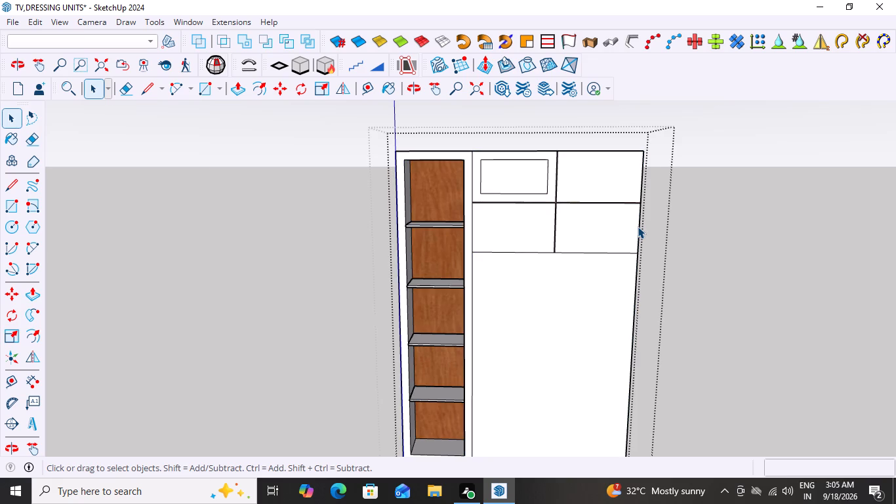
Offset the outline of the lower-right upper panel inward by 2" and leave the group.
scroll(590, 231, "up", 8)
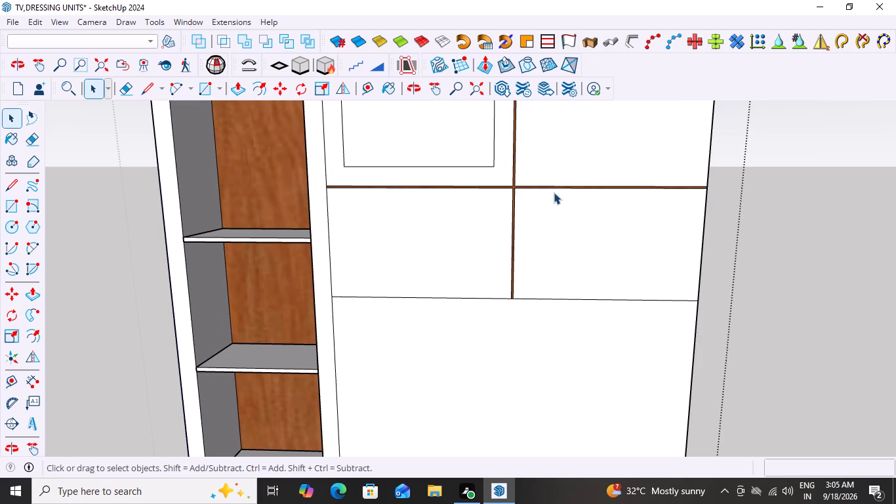
scroll(611, 185, "up", 3)
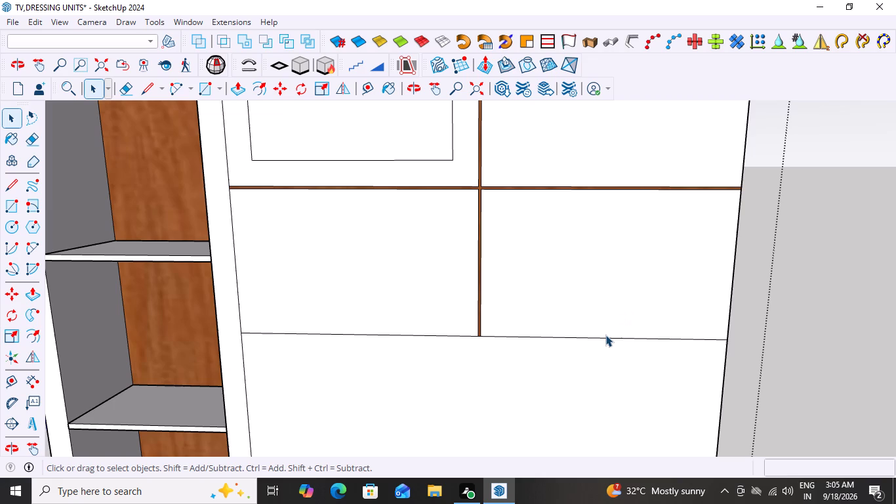
key("f")
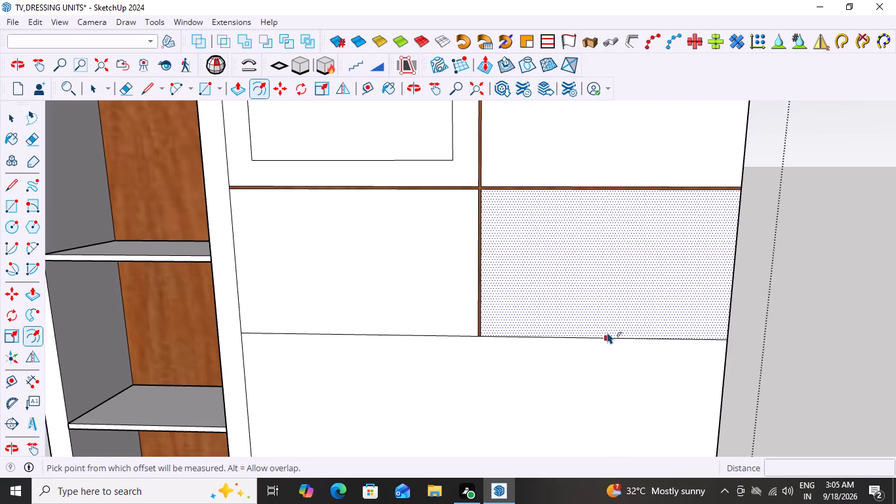
left_click(607, 334)
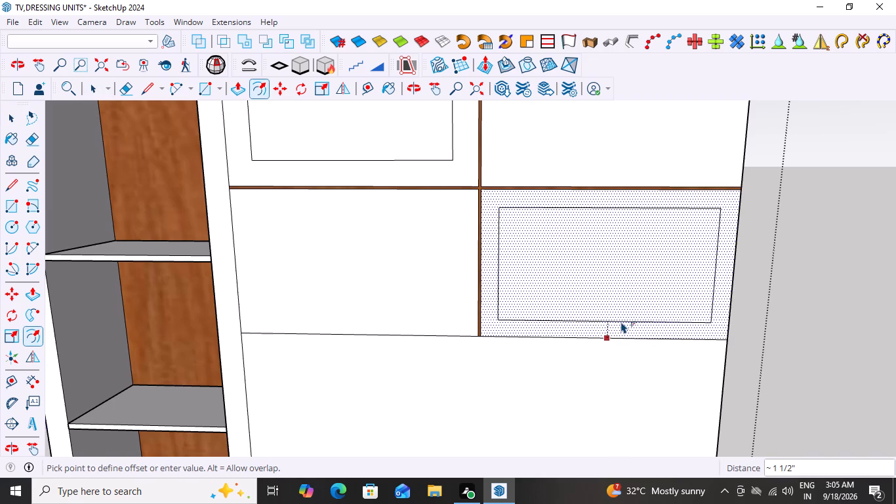
key("2")
key("shift+quotedbl")
key("Return")
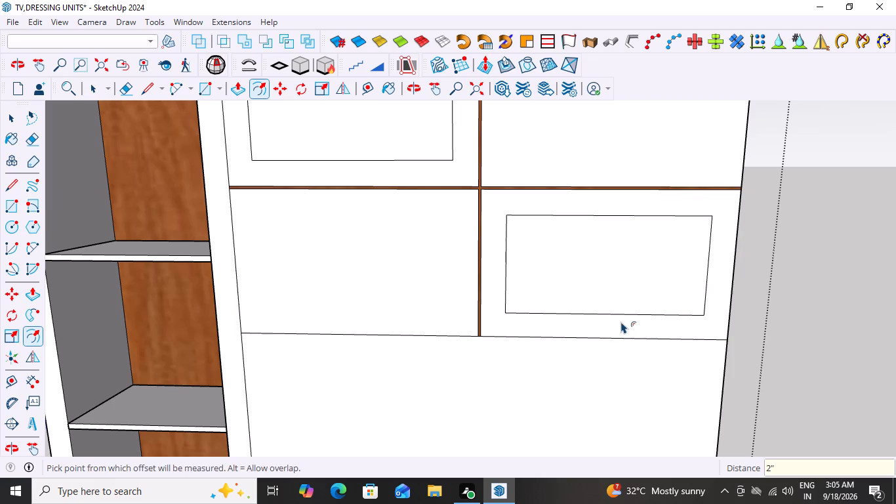
key("space")
left_click(844, 327)
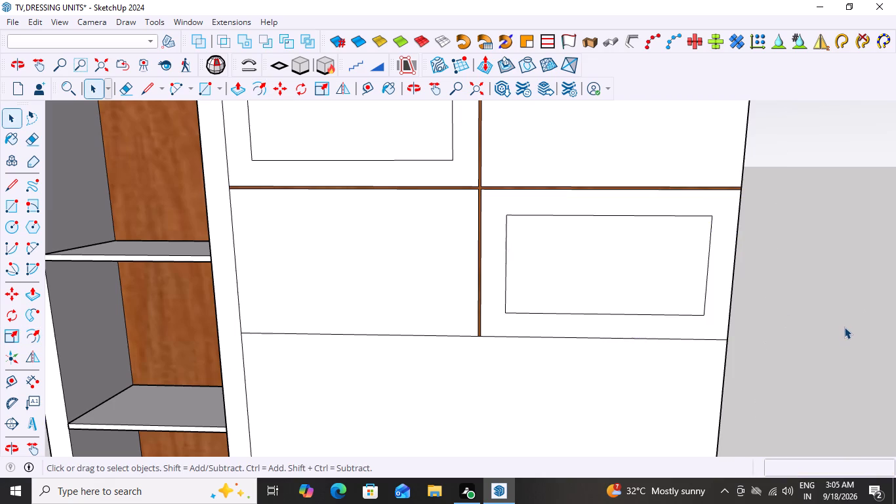
Place a guide line across the dressing unit's top face, 3" in from its back edge.
scroll(844, 329, "down", 4)
scroll(790, 337, "down", 5)
scroll(717, 360, "down", 1)
middle_click_drag(717, 360, 722, 329)
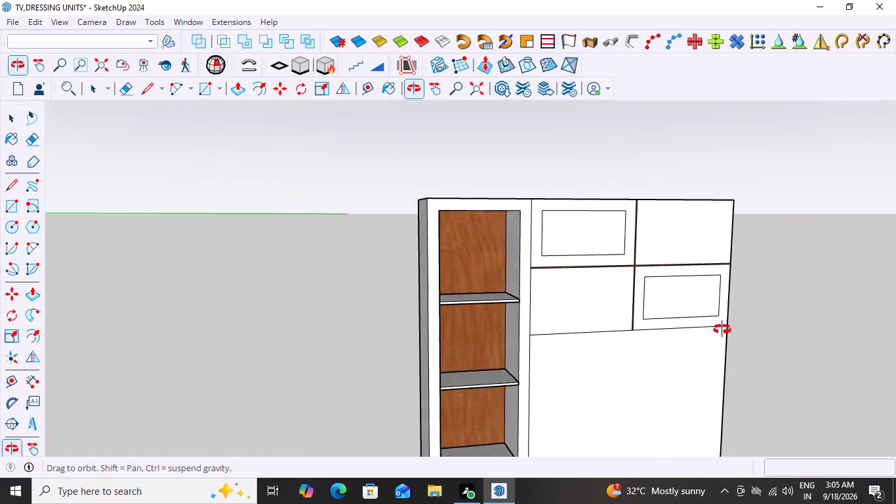
middle_click_drag(722, 329, 747, 416)
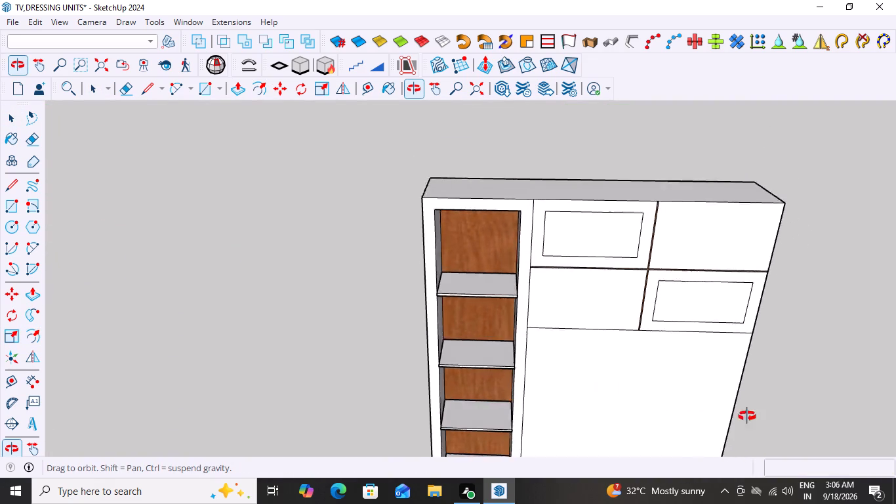
middle_click_drag(747, 416, 767, 407)
middle_click_drag(641, 300, 609, 396)
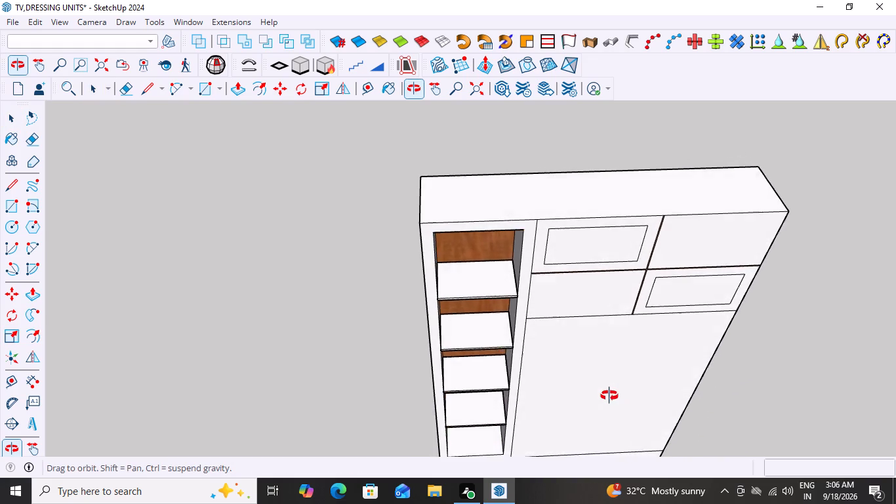
middle_click_drag(609, 396, 608, 398)
middle_click_drag(638, 243, 638, 282)
scroll(651, 207, "up", 2)
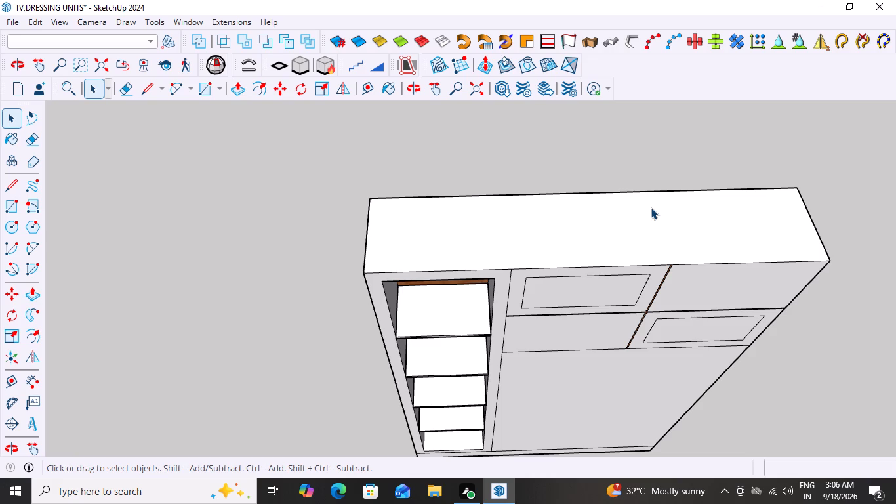
key("t")
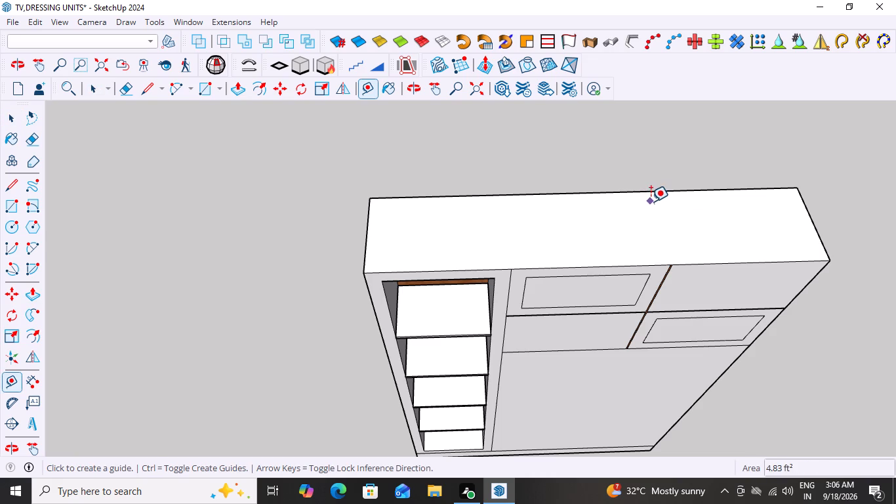
left_click(622, 192)
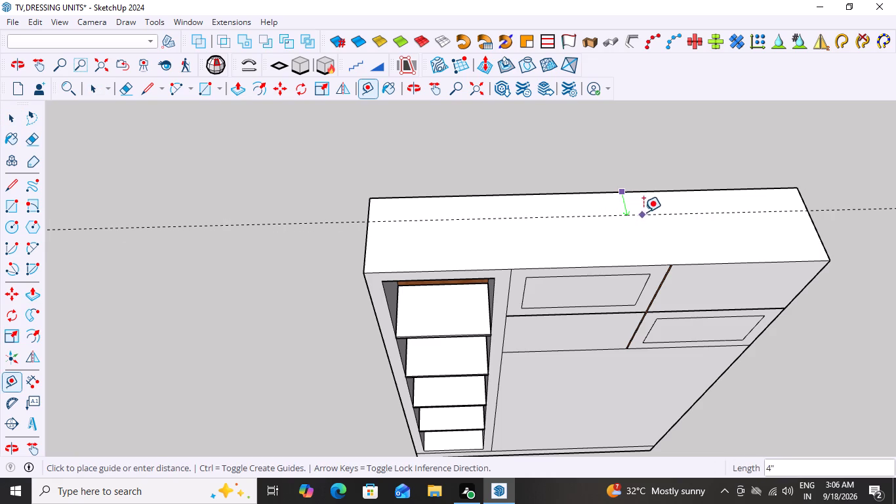
left_click(655, 207)
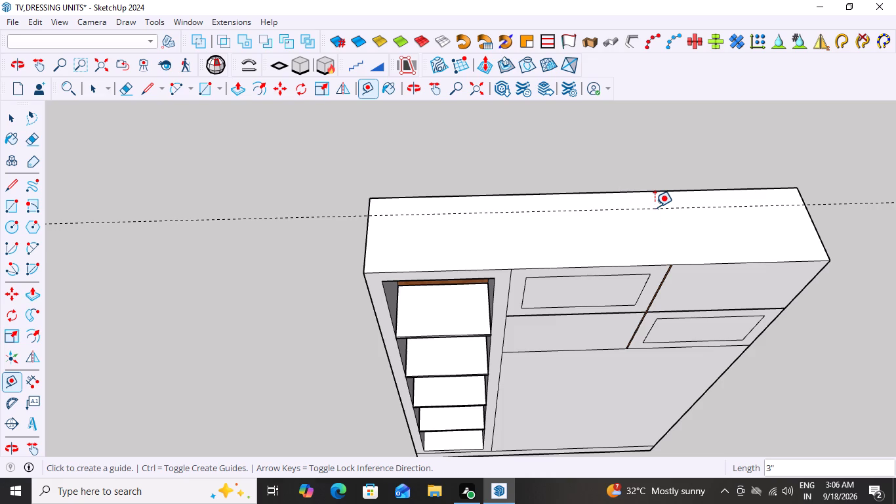
middle_click_drag(740, 262, 785, 122)
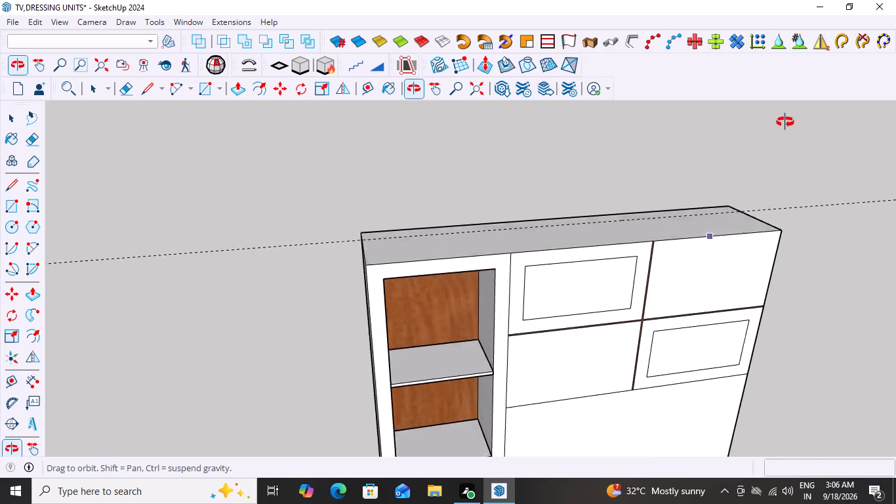
middle_click_drag(785, 122, 706, 177)
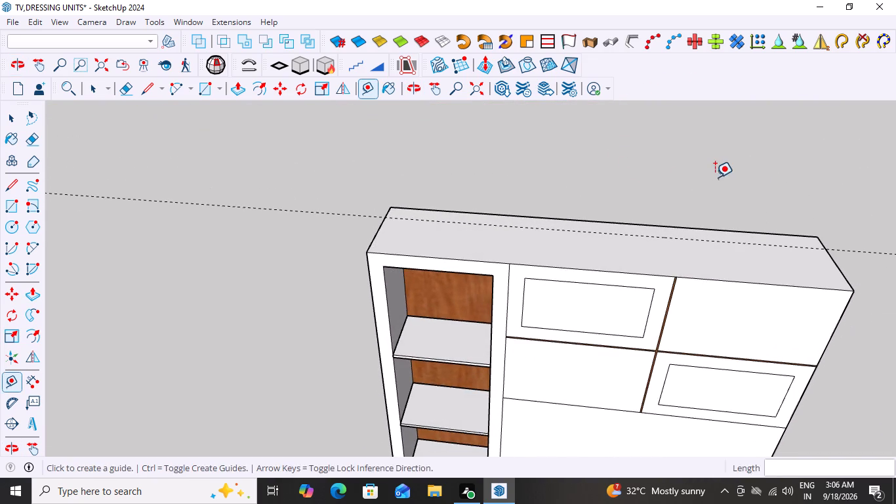
Reopen the dressing unit group and place another guide 3" in from the top face's back edge.
key("space")
double_click(646, 250)
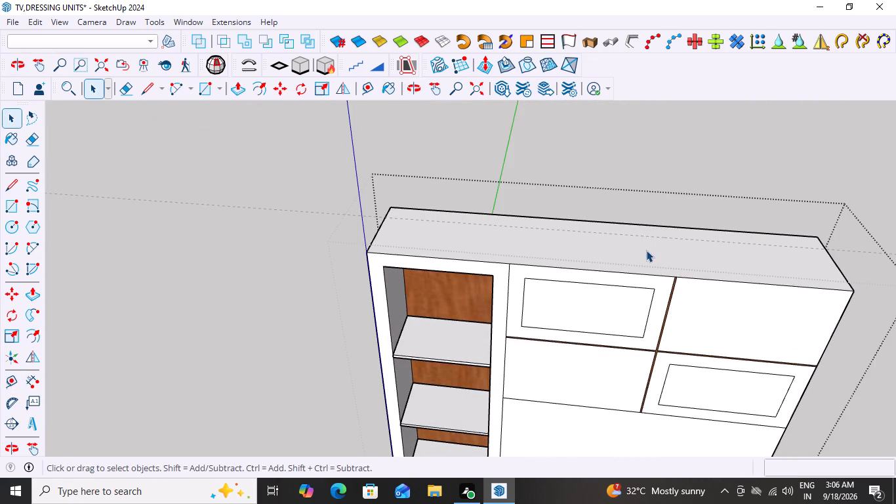
middle_click_drag(649, 245, 737, 274)
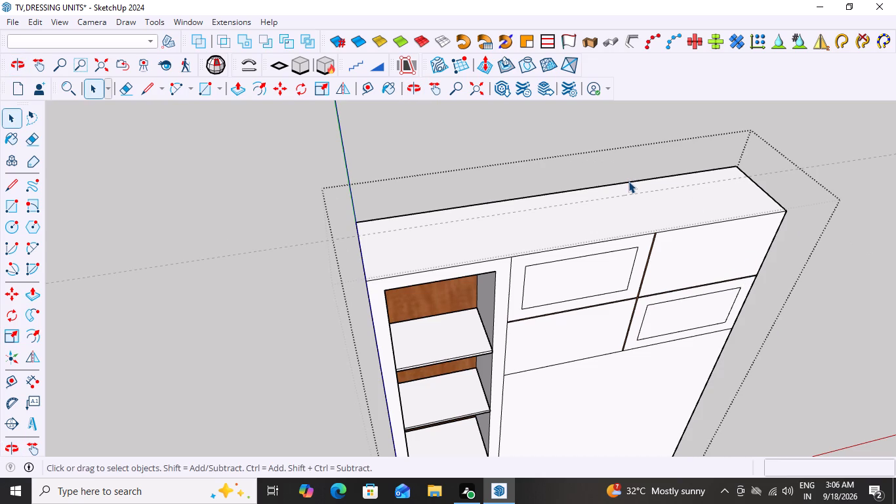
key("t")
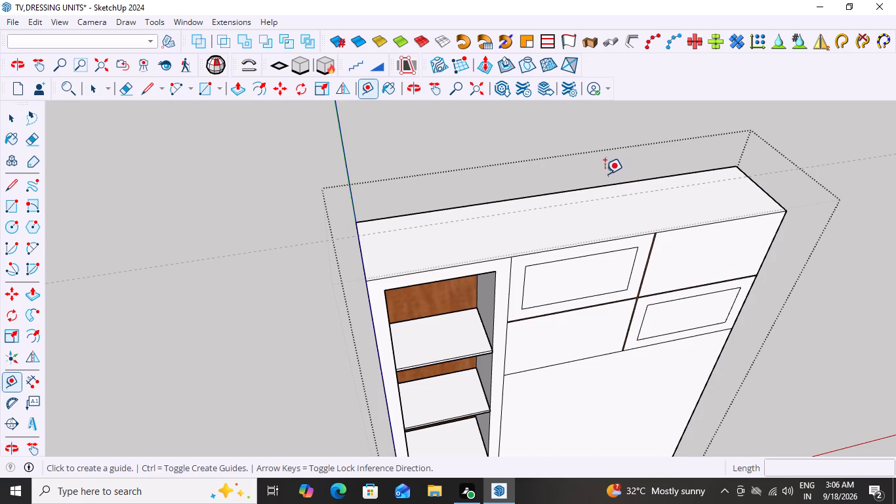
left_click(600, 185)
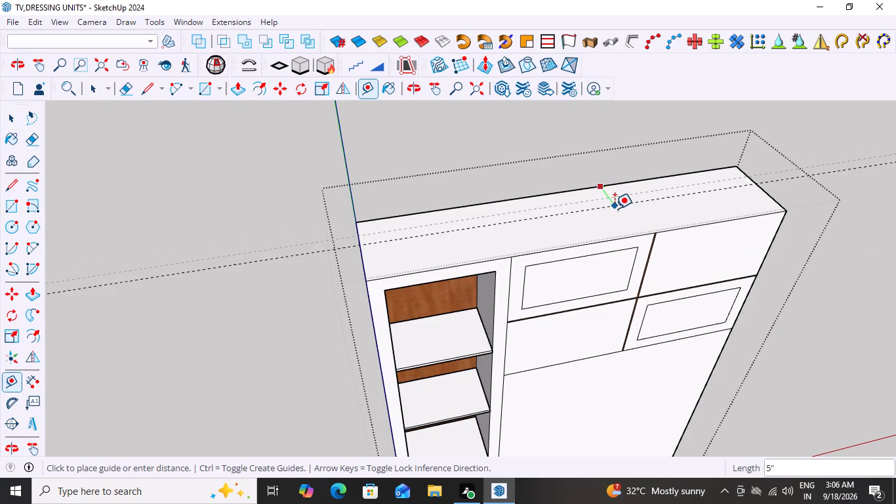
left_click(606, 196)
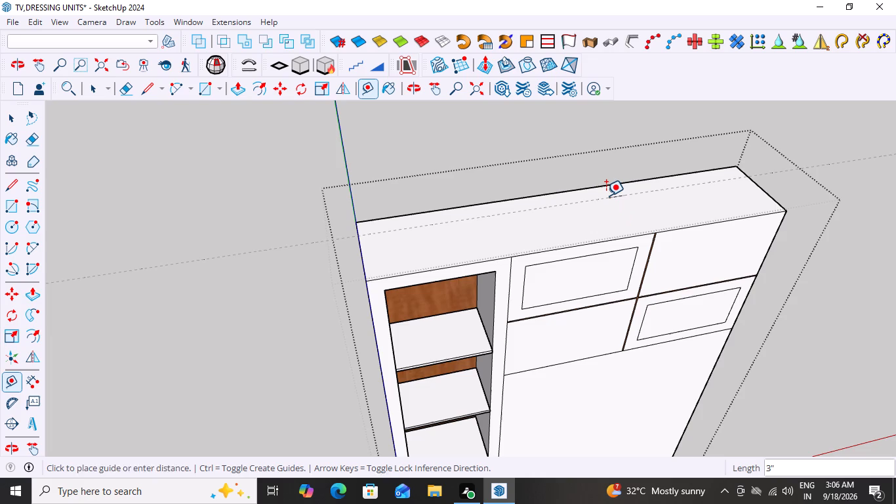
key("space")
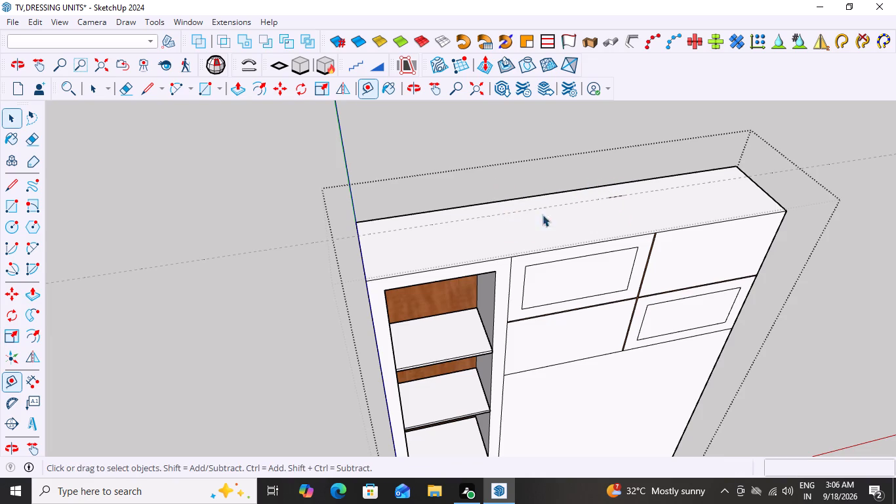
Push the inset rectangle on the upper-left panel 9" inward, back to the guide line.
middle_click_drag(809, 227, 628, 146)
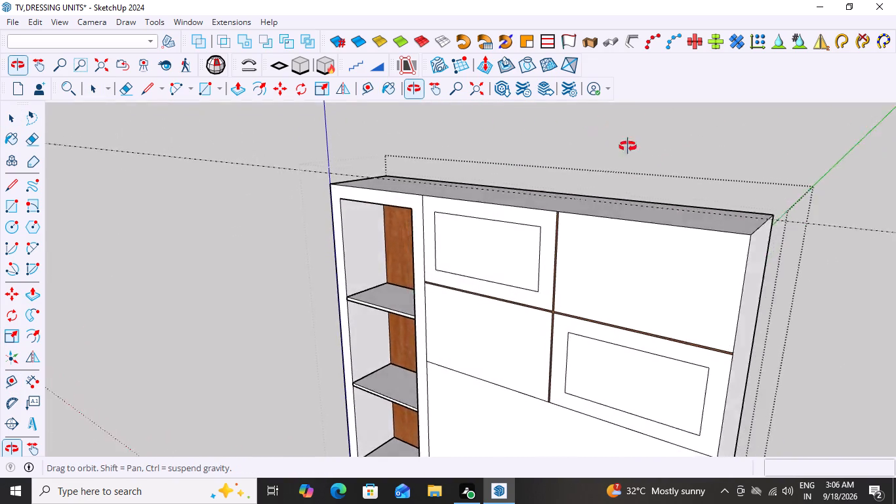
middle_click_drag(628, 146, 784, 194)
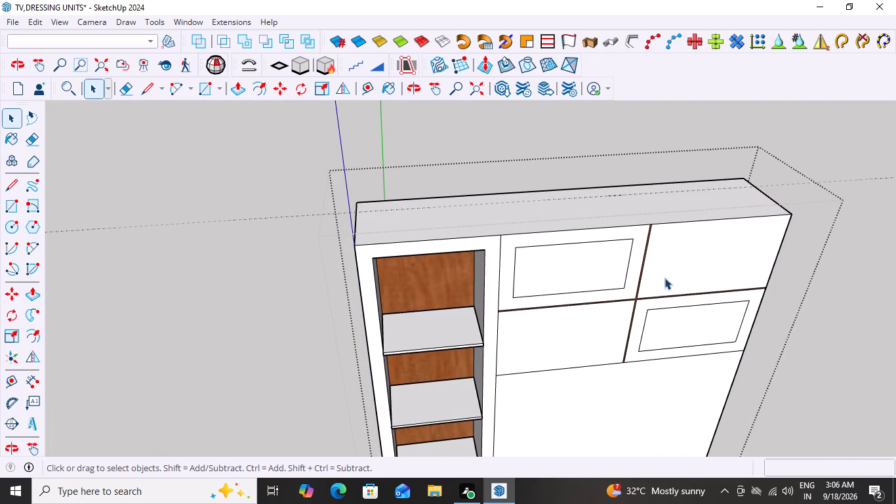
left_click(580, 274)
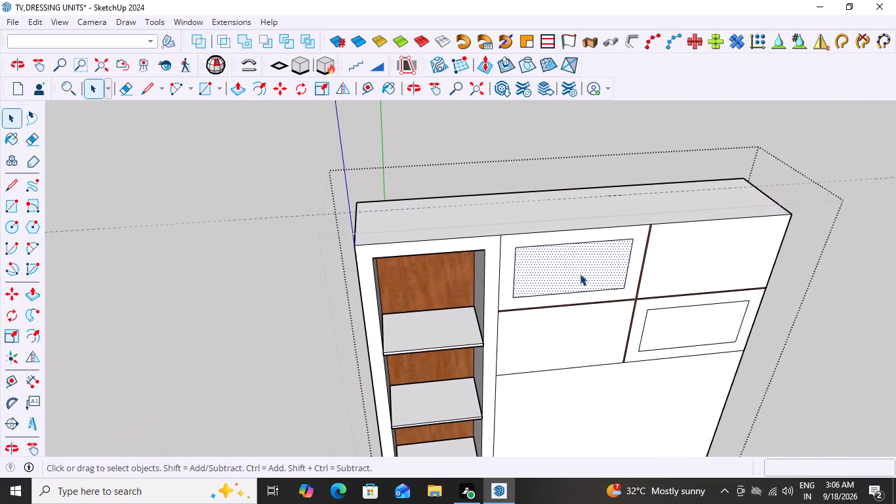
key("p")
left_click(575, 264)
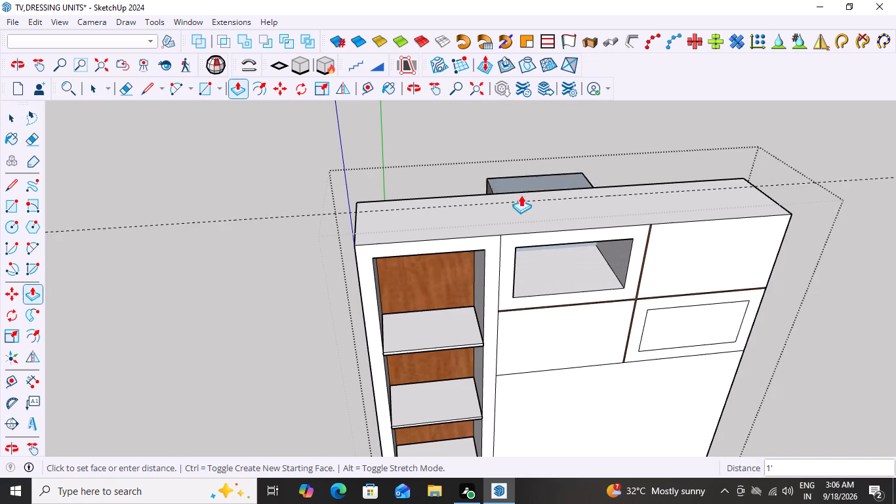
left_click(357, 213)
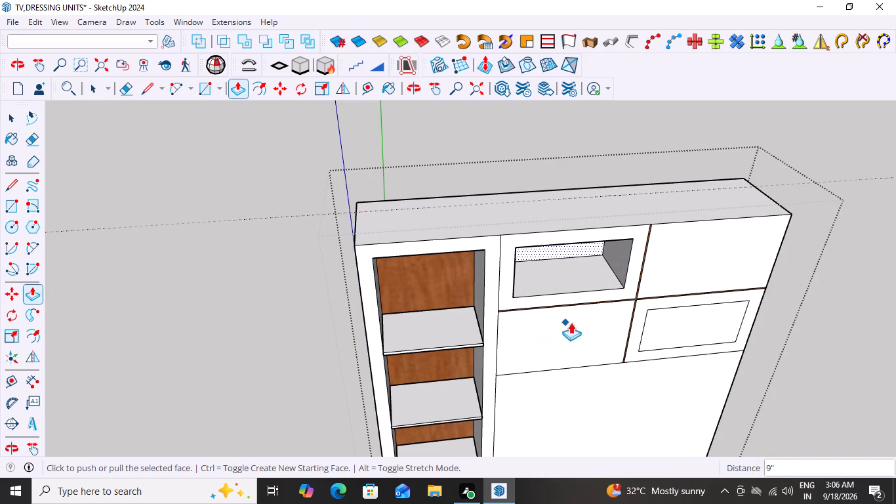
Push the inset rectangle on the lower-right upper panel 2' 6" inward and leave the dressing unit group.
middle_click_drag(571, 322, 584, 252)
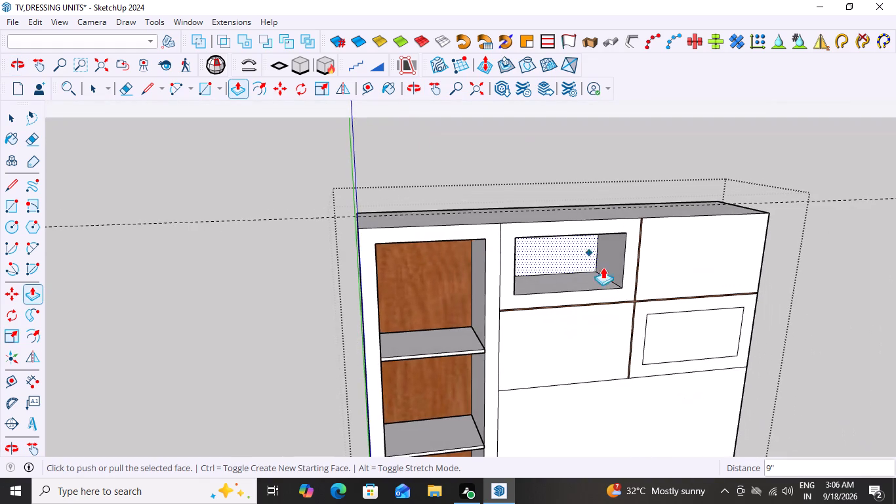
key("space")
left_click(689, 326)
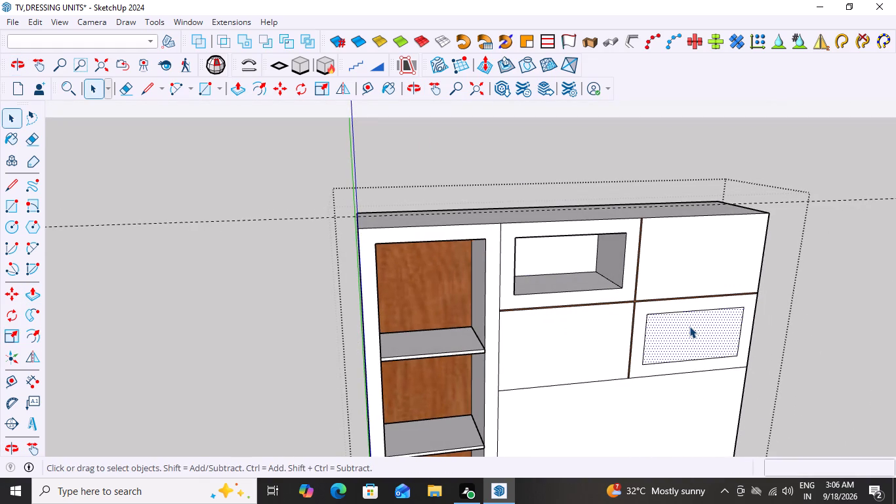
key("p")
left_click(689, 326)
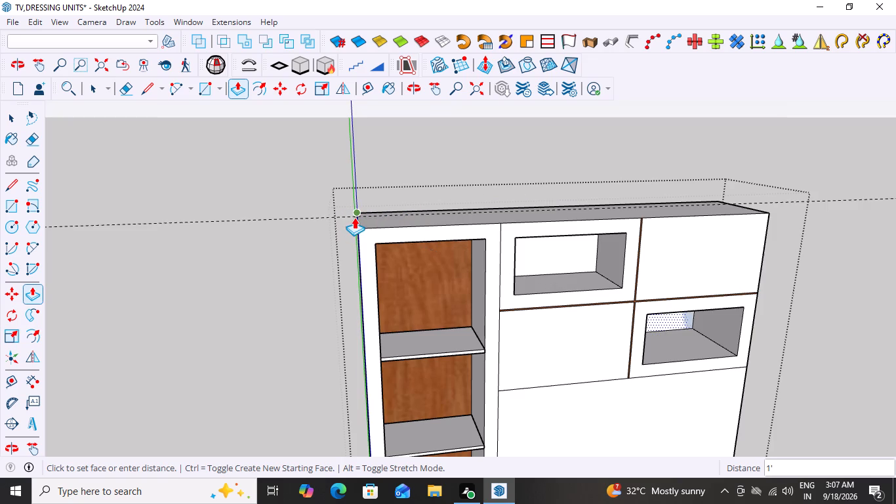
middle_click_drag(356, 217, 371, 332)
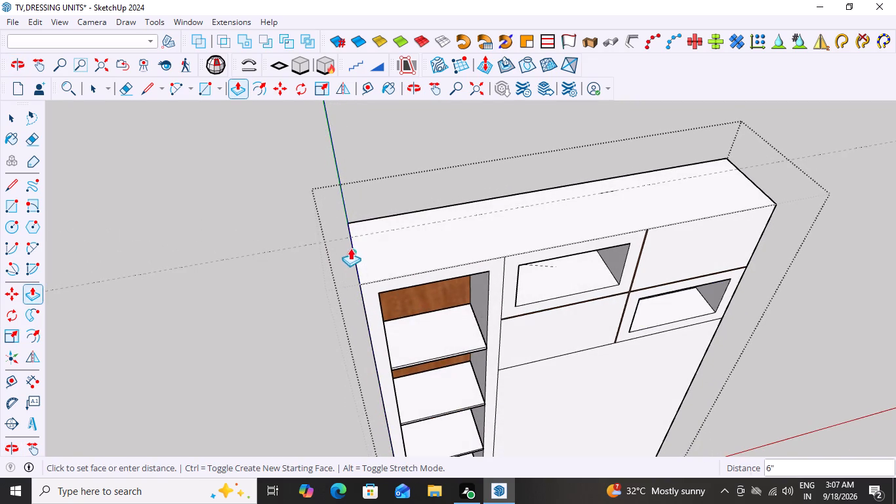
left_click(350, 232)
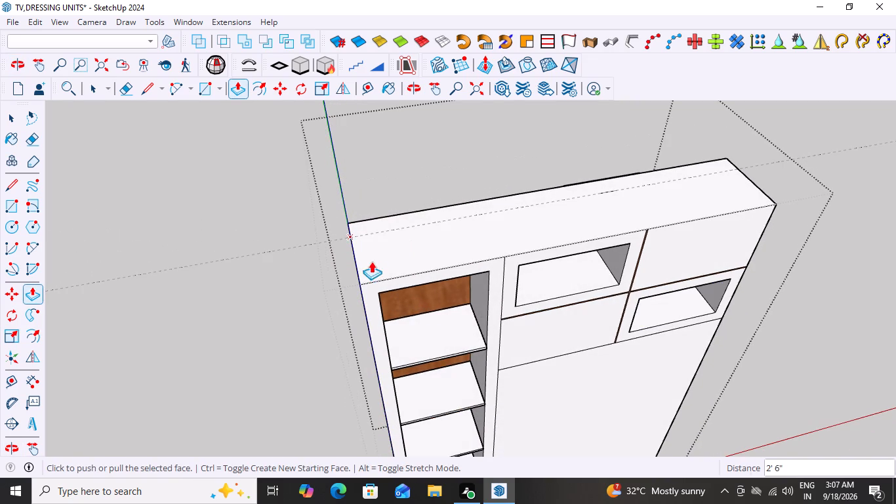
key("space")
middle_click_drag(872, 347, 730, 208)
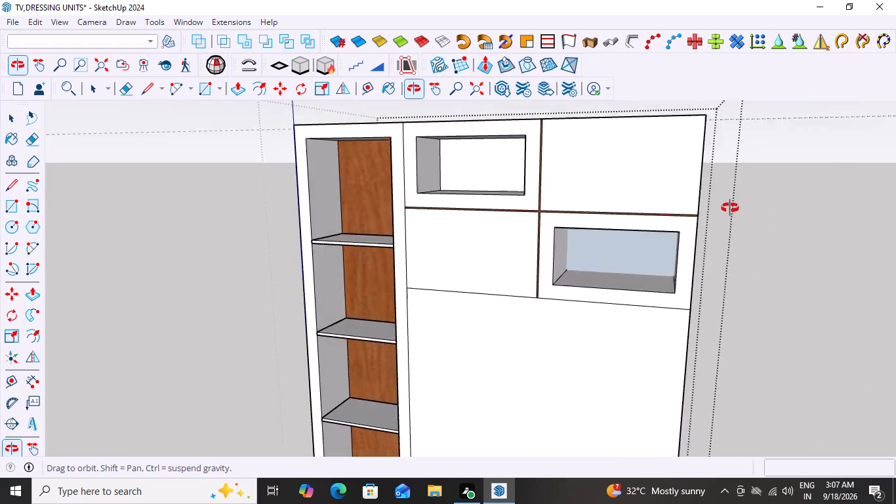
middle_click_drag(730, 208, 798, 219)
left_click(844, 220)
left_click(844, 220)
middle_click_drag(857, 254, 701, 288)
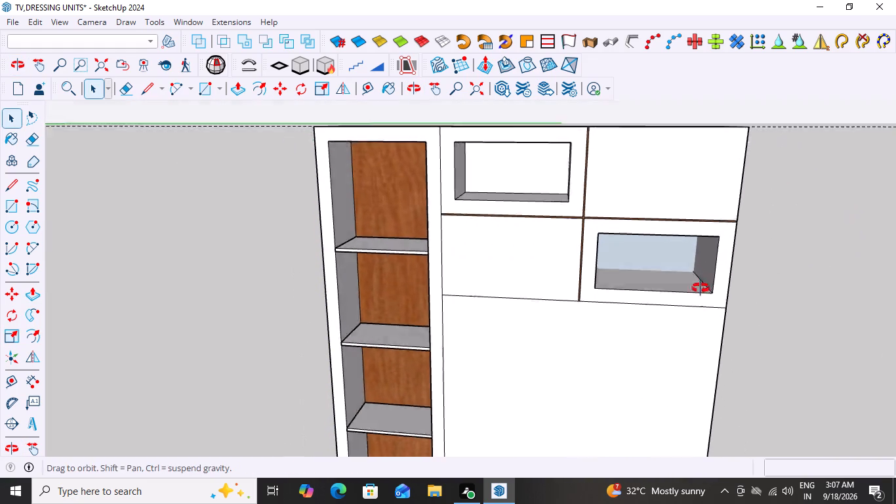
middle_click_drag(701, 288, 853, 237)
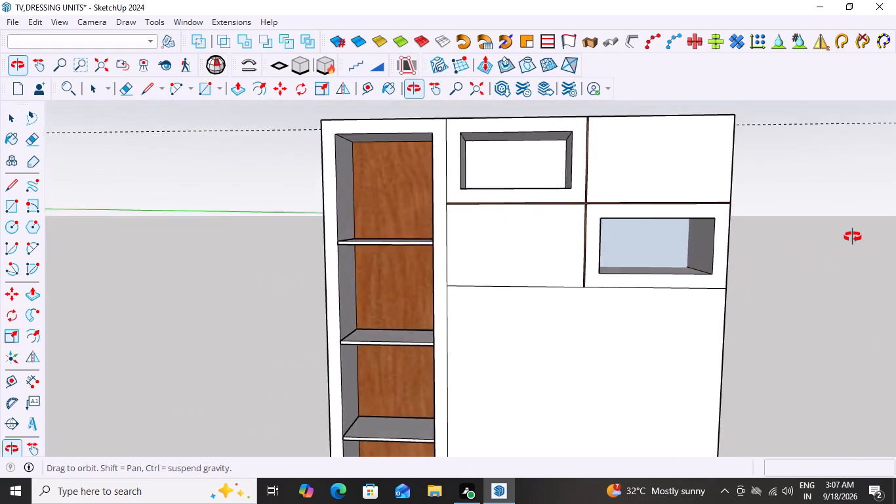
Undo the 2' 6" push of the inset rectangle on the lower-right upper panel.
middle_click_drag(853, 237, 863, 271)
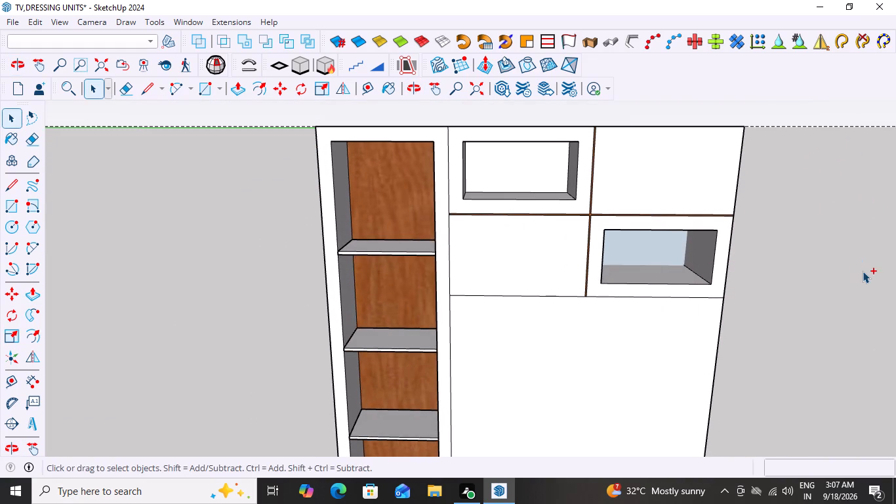
key("ctrl+z")
key("ctrl+z")
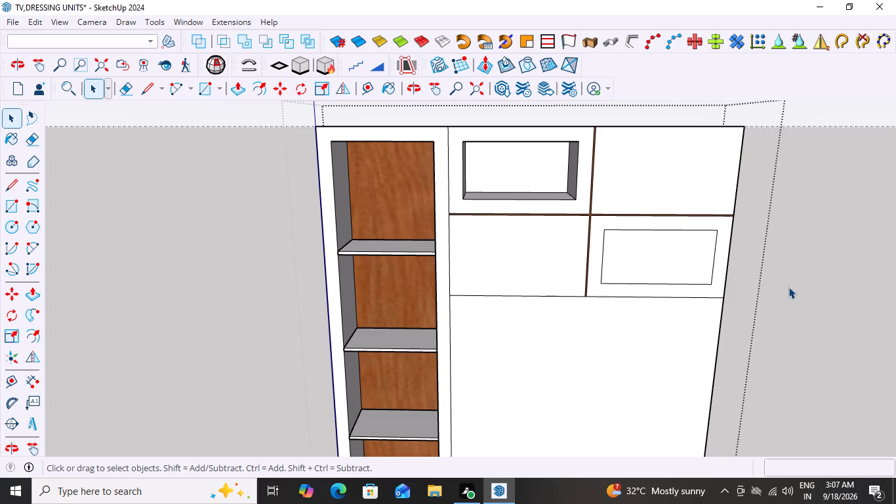
Push the inset rectangle on the lower-right upper panel 9" inward, to the guide line on top, and leave the dressing unit group.
left_click(656, 262)
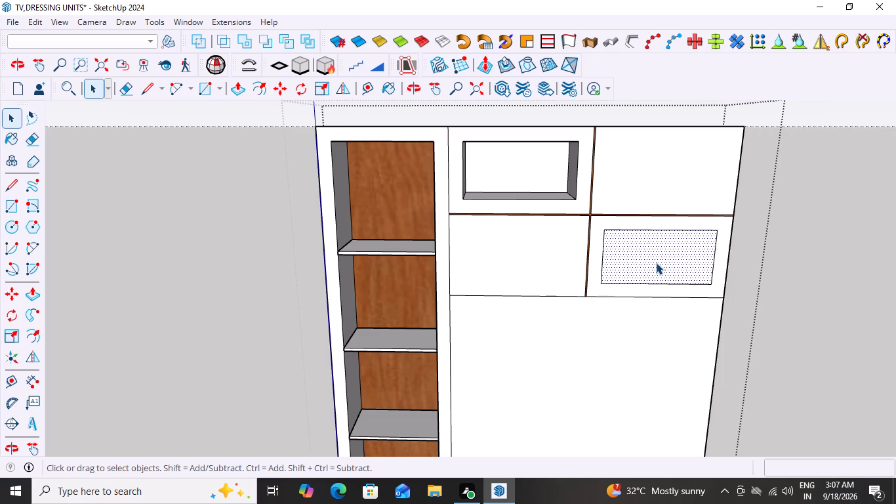
key("p")
left_click(659, 256)
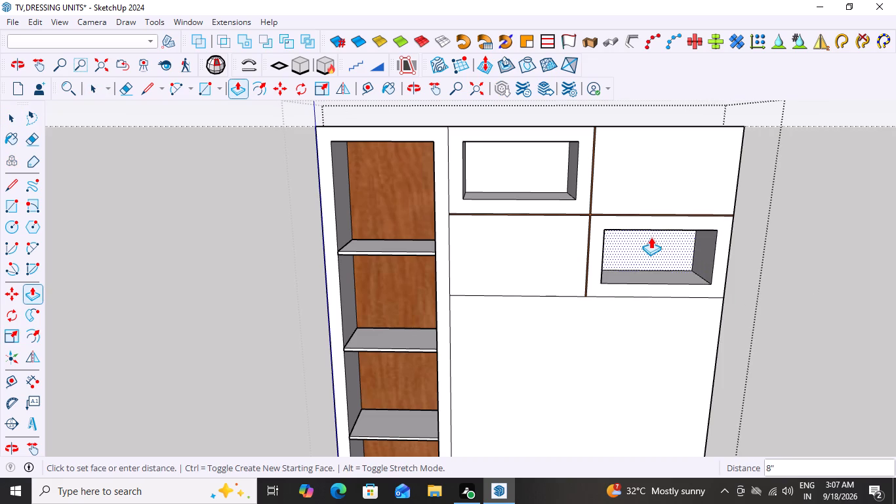
middle_click_drag(651, 237, 665, 331)
scroll(675, 345, "down", 3)
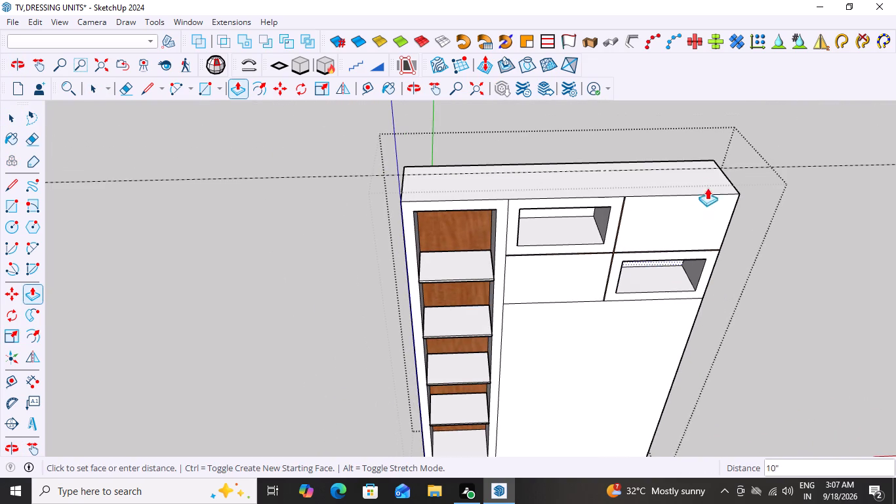
left_click(724, 167)
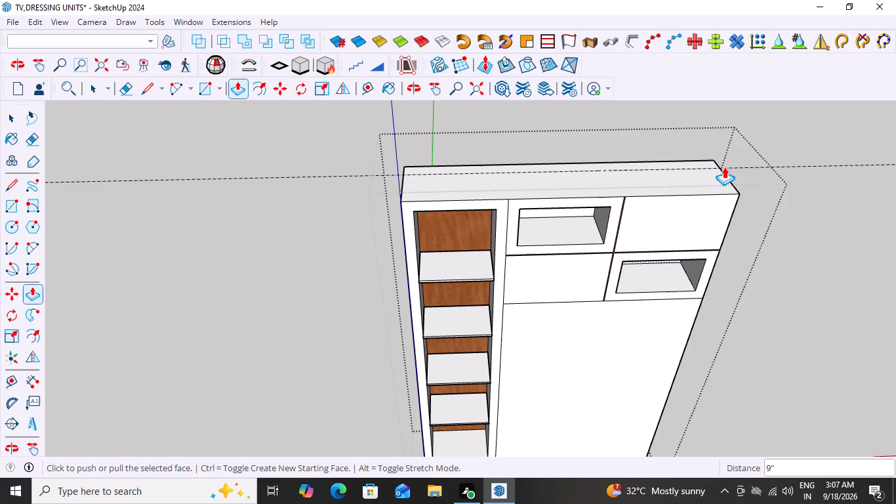
key("space")
middle_click_drag(809, 290, 293, 250)
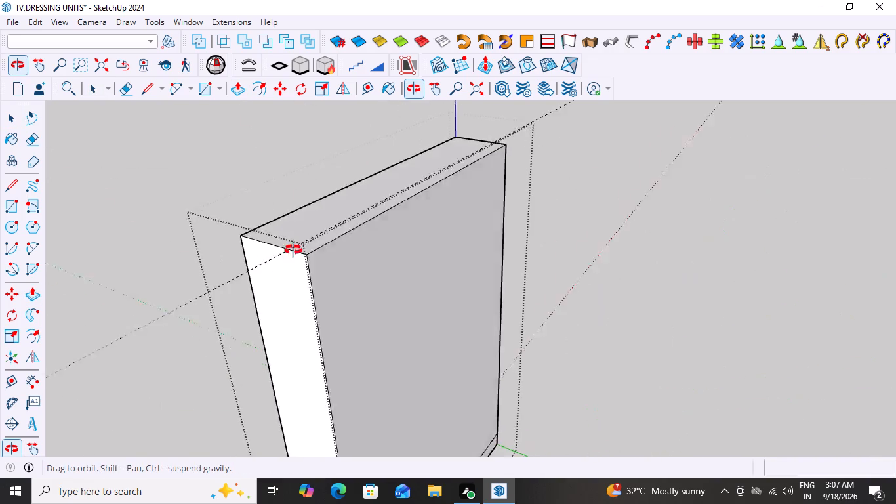
middle_click_drag(293, 250, 744, 263)
left_click(327, 261)
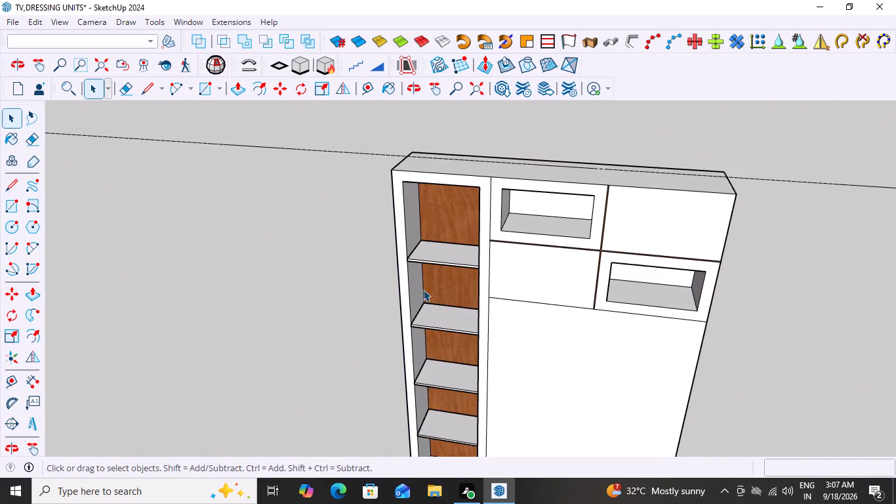
Examine the two recessed niches and the crossing gaps between the upper panels from several angles, close up and from afar.
middle_click_drag(435, 295, 580, 326)
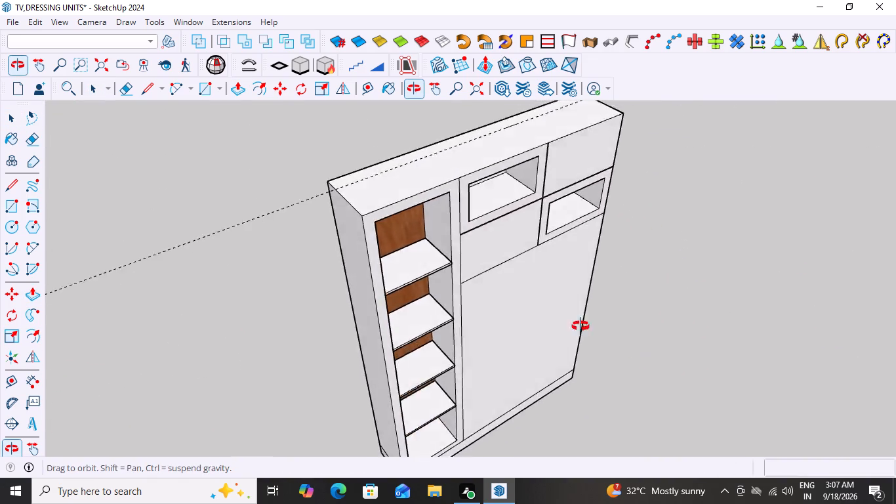
middle_click_drag(580, 326, 348, 246)
middle_click_drag(609, 208, 681, 199)
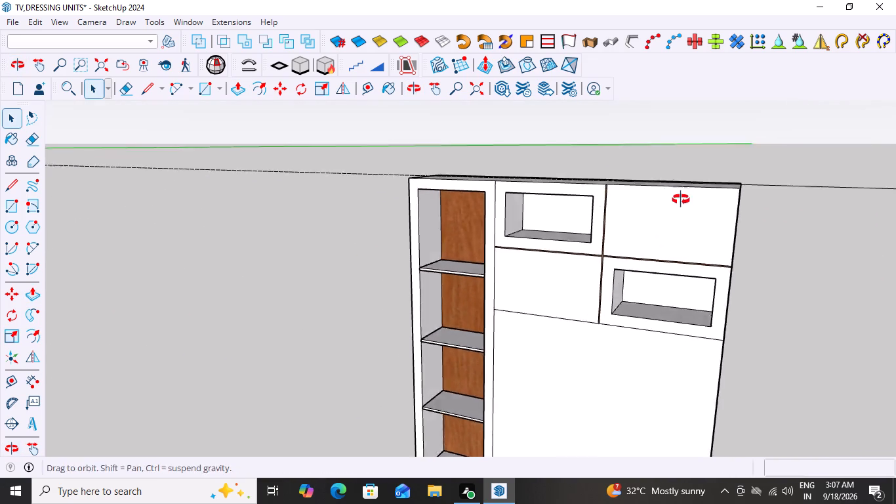
middle_click_drag(681, 199, 683, 199)
scroll(672, 254, "down", 3)
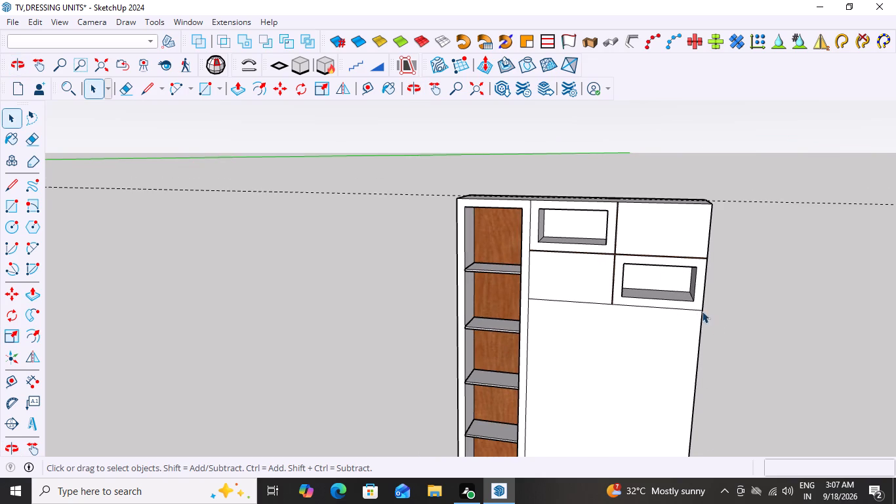
middle_click_drag(706, 307, 773, 259)
scroll(630, 284, "up", 8)
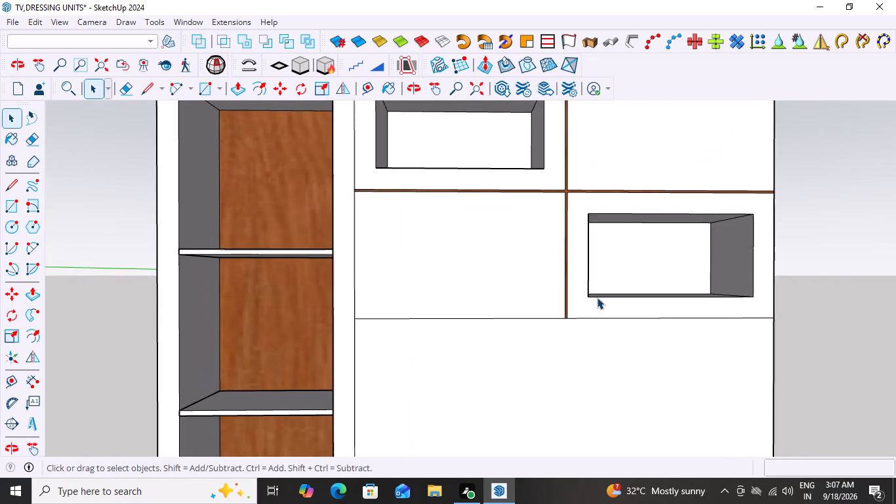
scroll(597, 297, "up", 2)
scroll(548, 212, "up", 6)
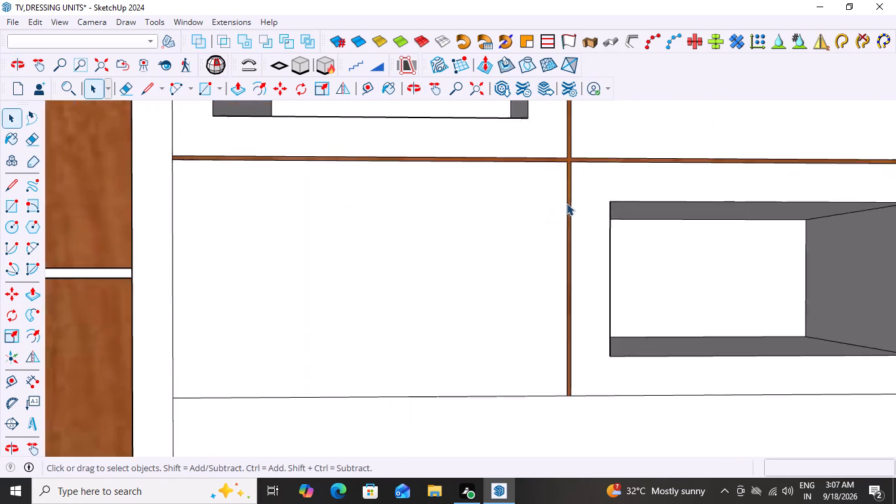
scroll(567, 203, "up", 12)
scroll(579, 241, "down", 7)
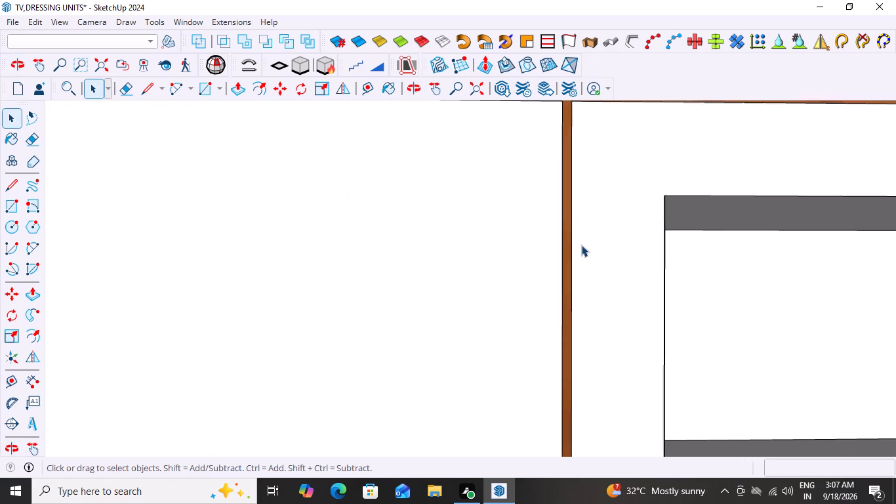
scroll(581, 245, "down", 6)
middle_click_drag(580, 180, 647, 330)
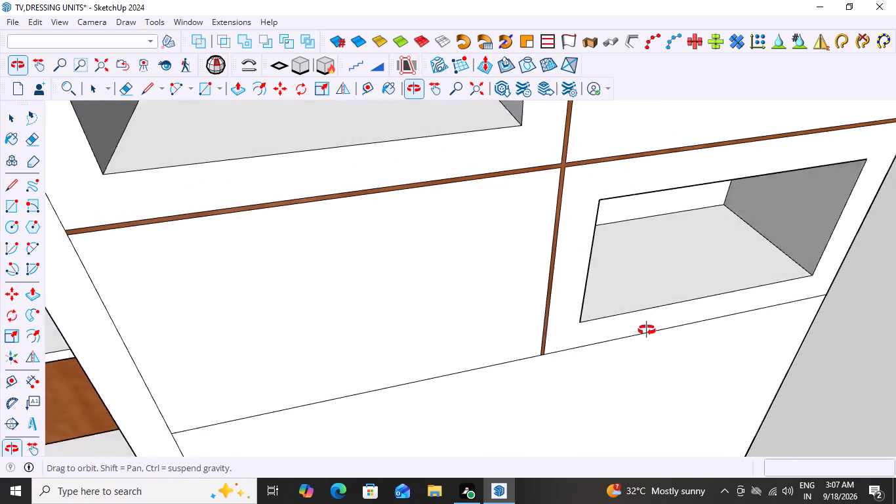
middle_click_drag(647, 330, 442, 256)
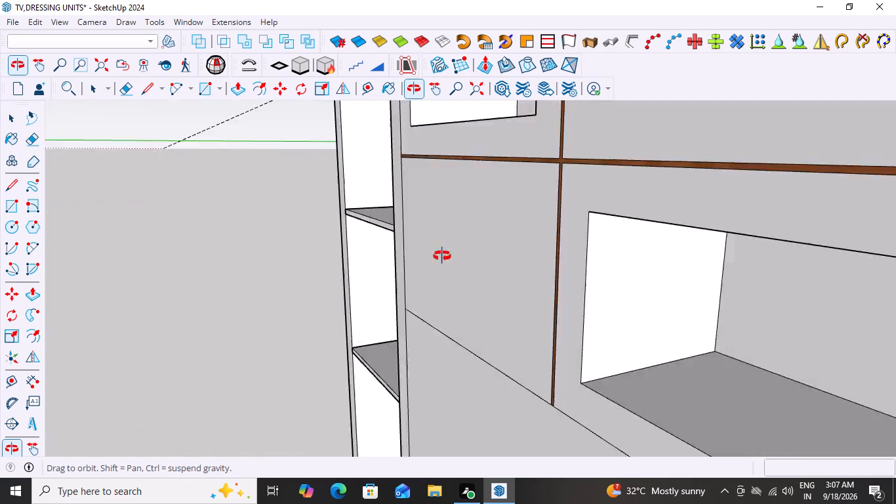
middle_click_drag(442, 256, 636, 258)
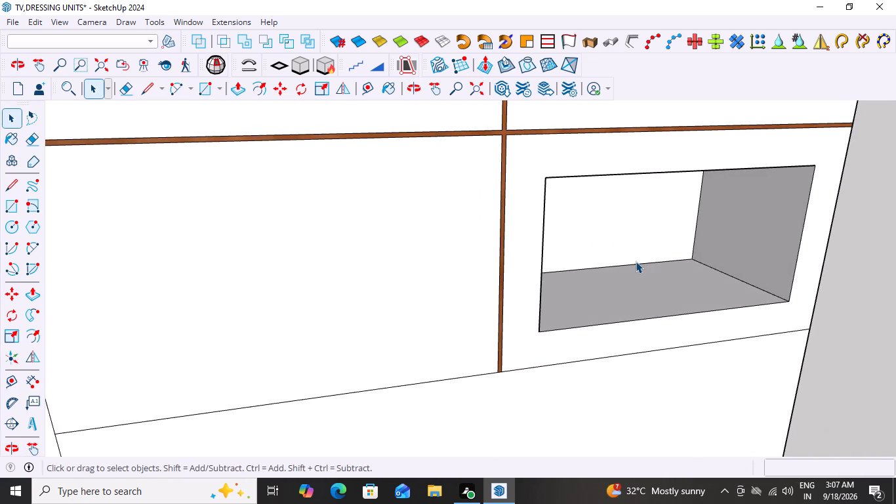
scroll(636, 261, "down", 9)
scroll(571, 292, "down", 7)
middle_click_drag(568, 299, 524, 249)
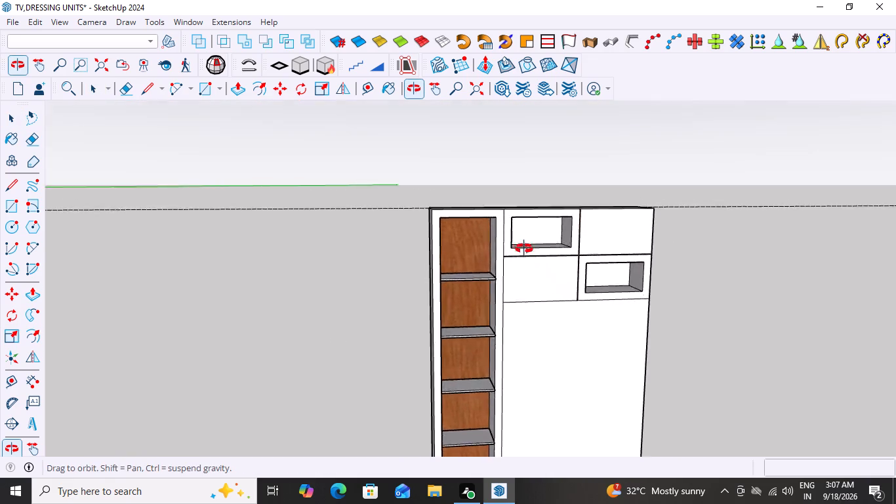
middle_click_drag(524, 249, 478, 236)
scroll(553, 283, "up", 3)
scroll(553, 283, "down", 9)
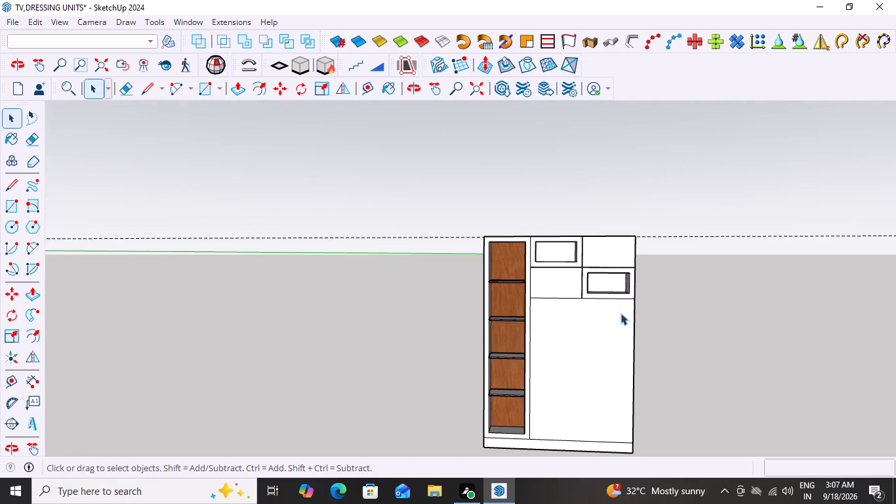
scroll(621, 313, "down", 5)
middle_click_drag(643, 377, 674, 375)
scroll(611, 295, "up", 6)
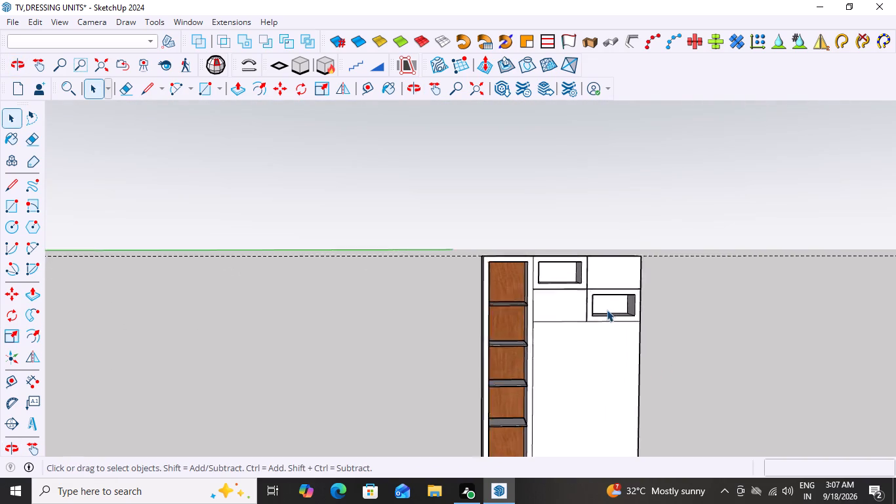
scroll(607, 310, "up", 2)
scroll(532, 333, "up", 6)
scroll(594, 240, "up", 3)
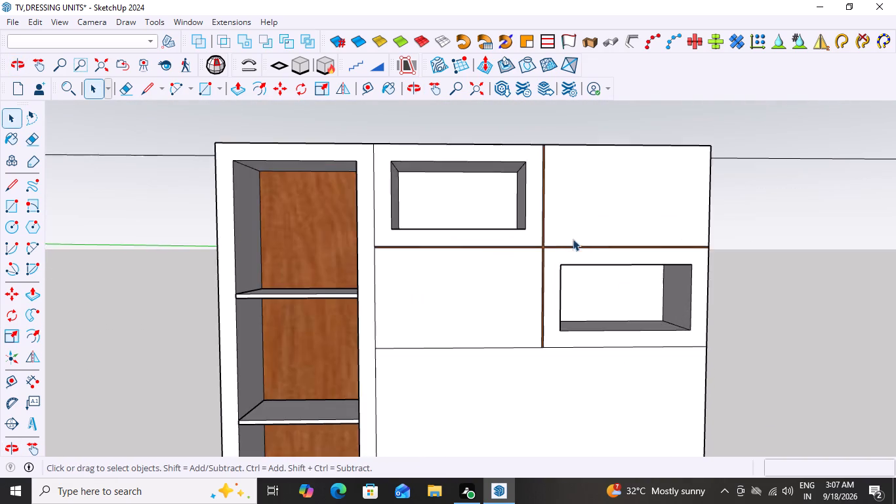
scroll(552, 236, "up", 20)
scroll(552, 236, "up", 4)
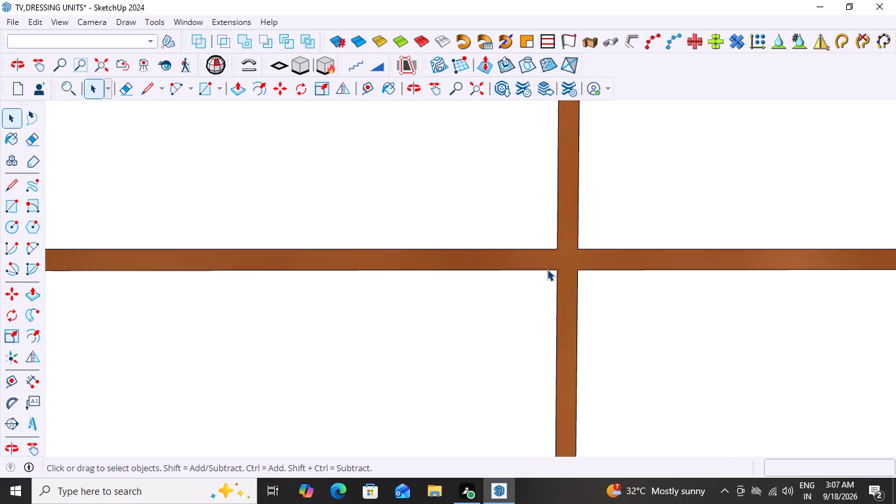
scroll(552, 262, "up", 20)
scroll(625, 262, "down", 8)
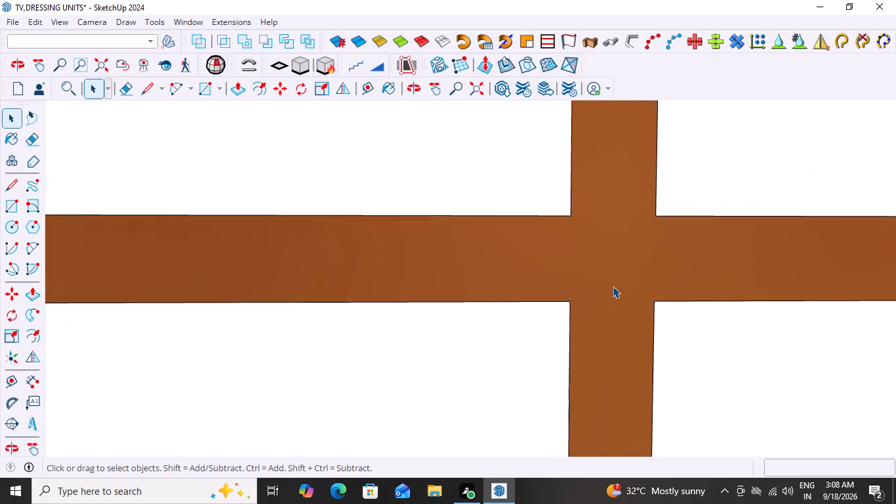
scroll(613, 286, "down", 20)
scroll(613, 286, "down", 13)
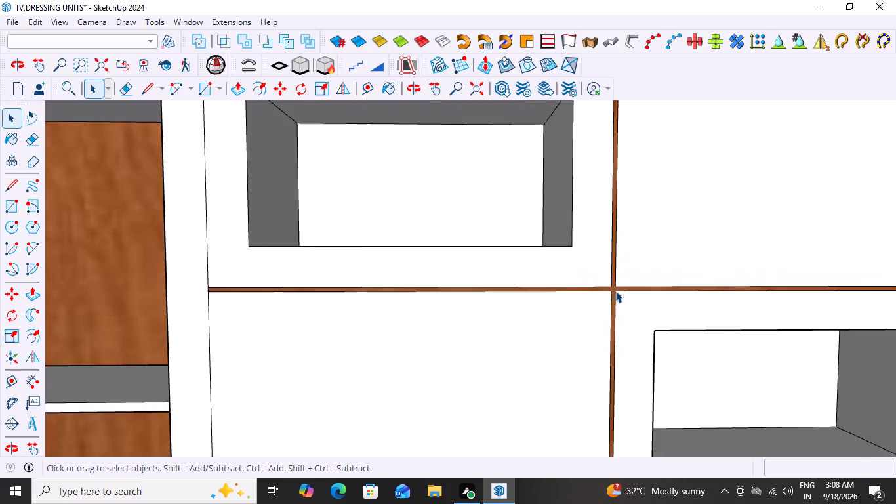
scroll(615, 291, "down", 14)
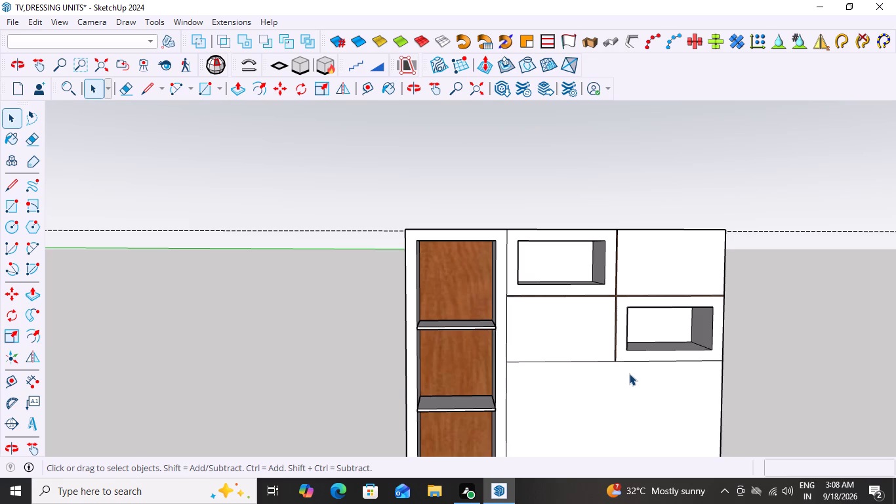
scroll(629, 373, "up", 1)
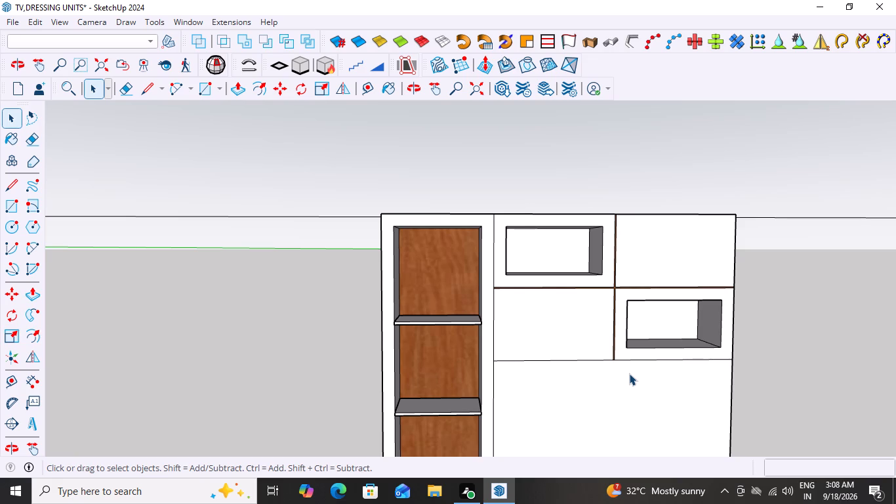
scroll(629, 373, "down", 3)
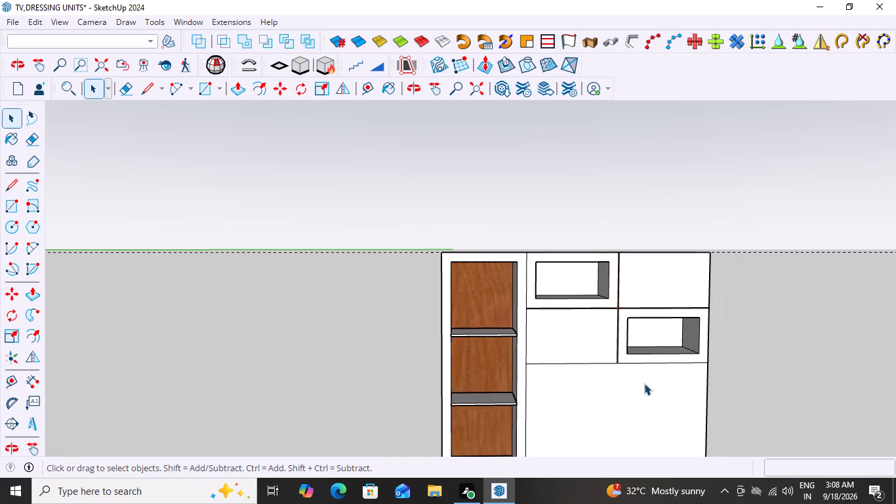
middle_click_drag(648, 383, 601, 447)
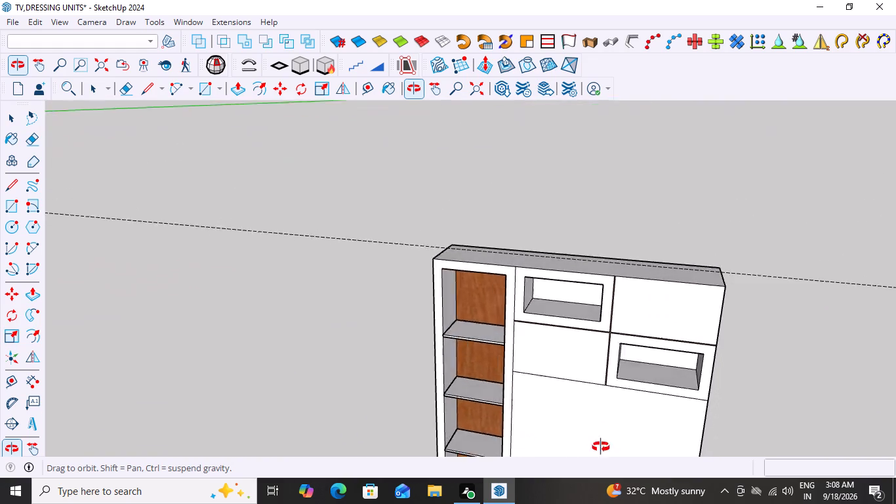
middle_click_drag(601, 447, 582, 406)
scroll(582, 406, "down", 2)
scroll(641, 367, "down", 7)
middle_click_drag(681, 391, 717, 377)
scroll(640, 385, "up", 3)
scroll(601, 308, "up", 2)
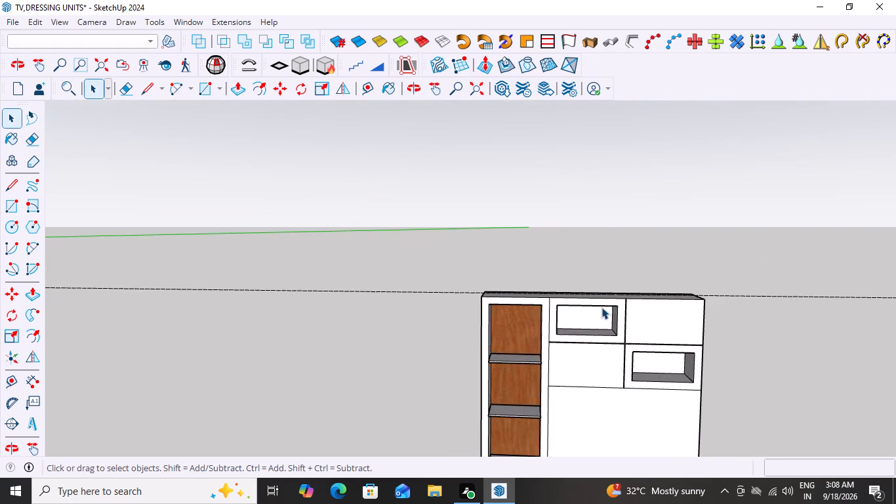
scroll(601, 307, "up", 4)
middle_click_drag(597, 347, 588, 326)
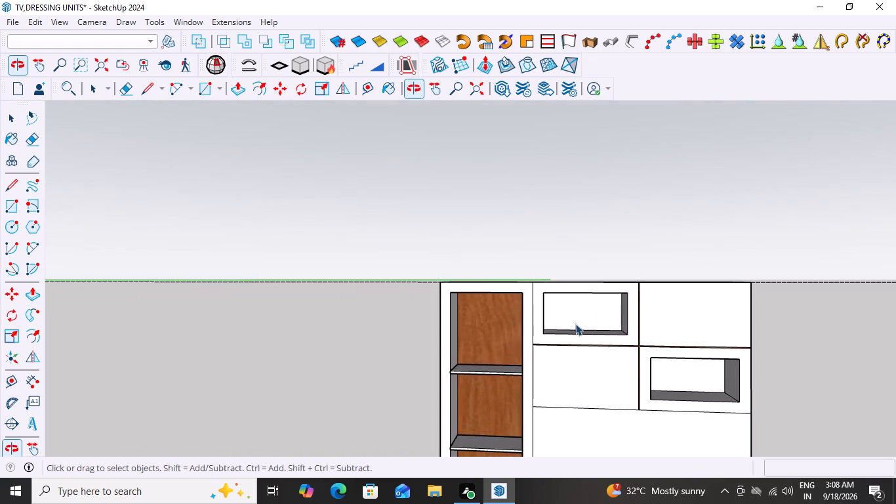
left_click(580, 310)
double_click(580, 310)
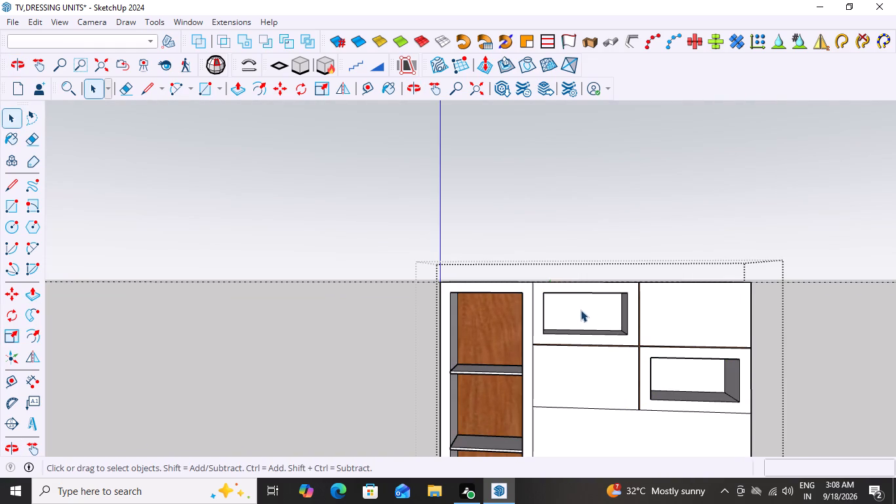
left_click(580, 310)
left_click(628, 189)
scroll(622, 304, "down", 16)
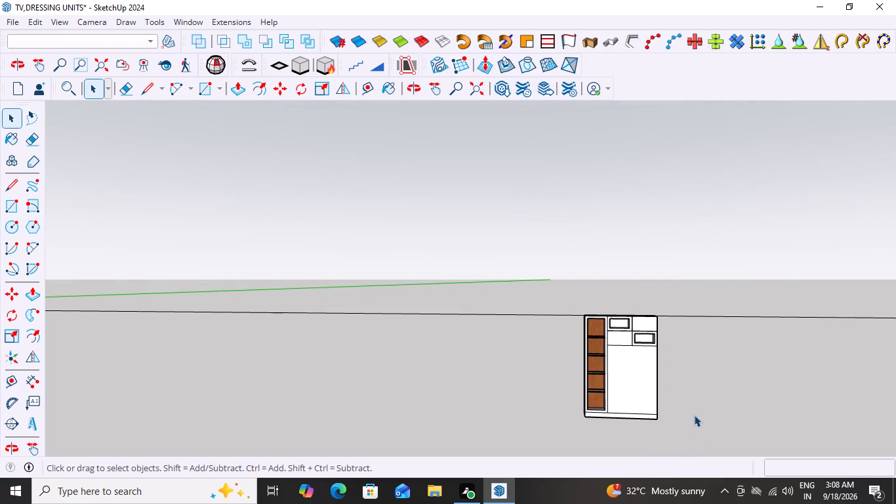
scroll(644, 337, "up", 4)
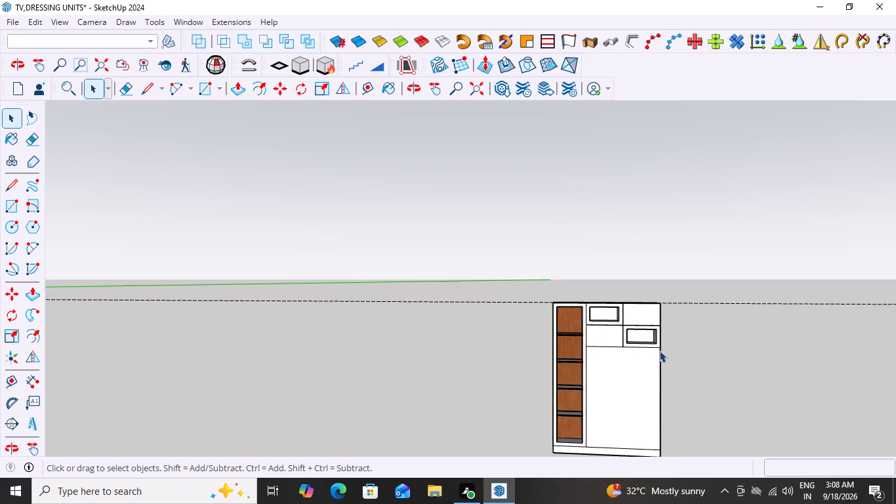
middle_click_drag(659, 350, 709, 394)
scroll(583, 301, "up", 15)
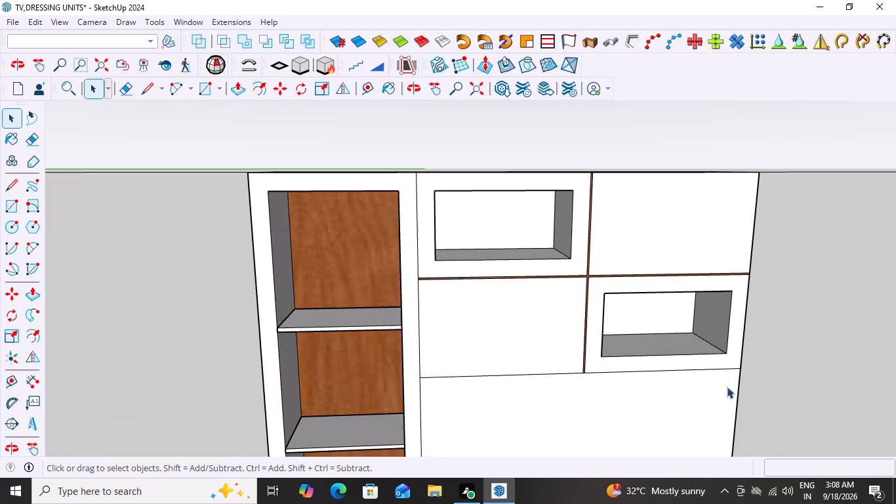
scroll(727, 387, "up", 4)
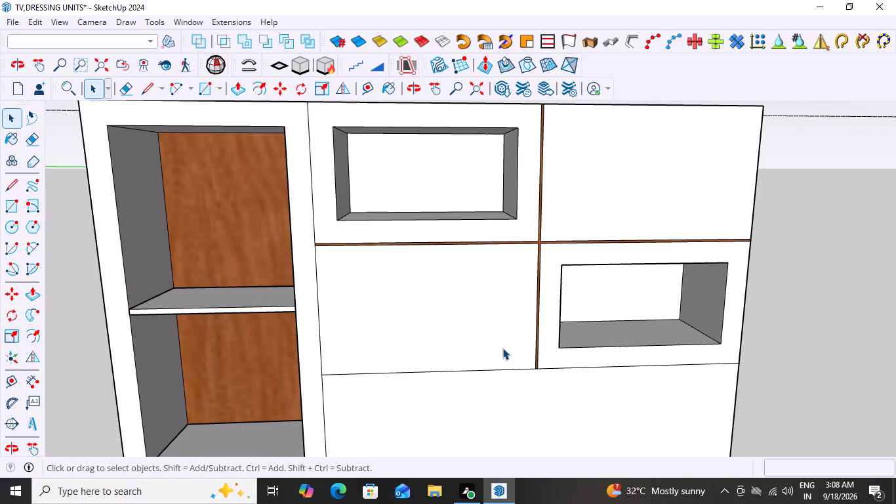
Examine the vertical gap between the upper panels along its length, down to its lower end, and the whole unit front.
scroll(502, 350, "down", 4)
scroll(531, 197, "up", 8)
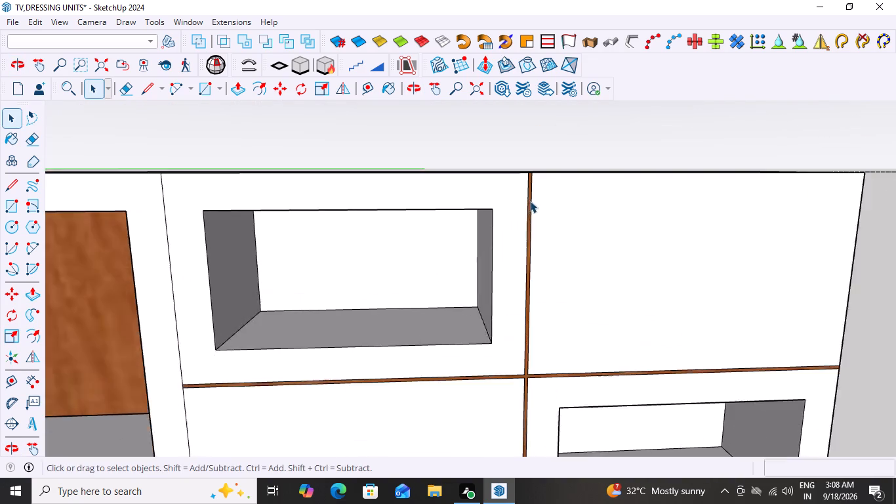
scroll(530, 201, "up", 8)
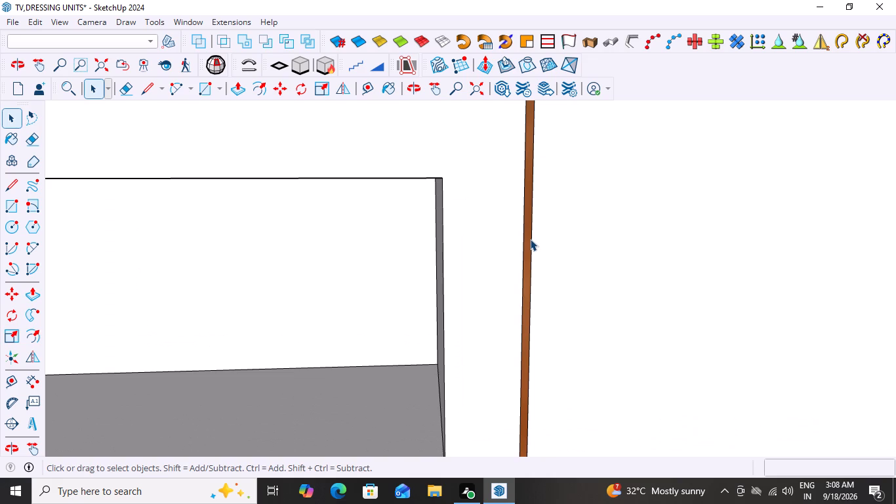
scroll(526, 293, "down", 10)
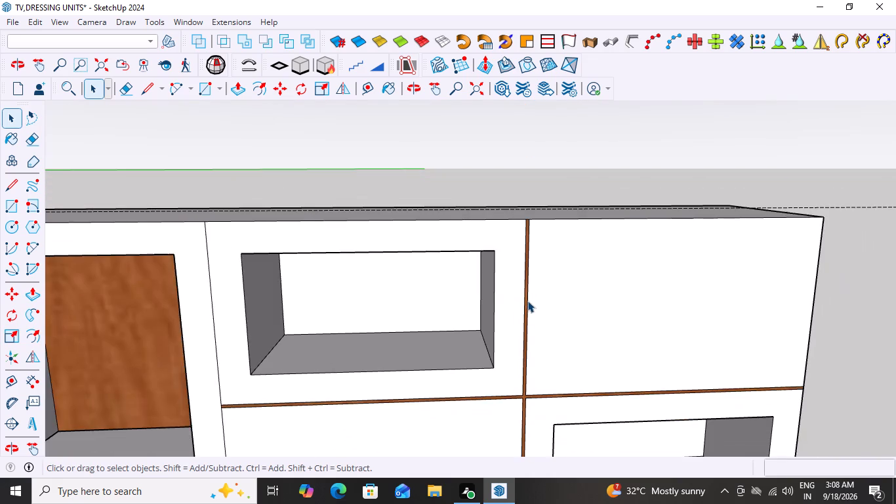
scroll(527, 301, "down", 10)
scroll(531, 427, "up", 3)
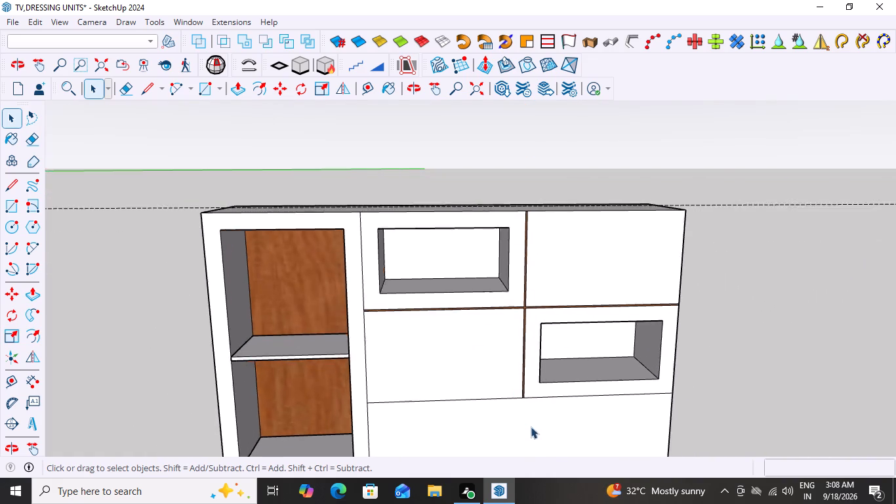
scroll(531, 427, "up", 20)
scroll(531, 427, "up", 7)
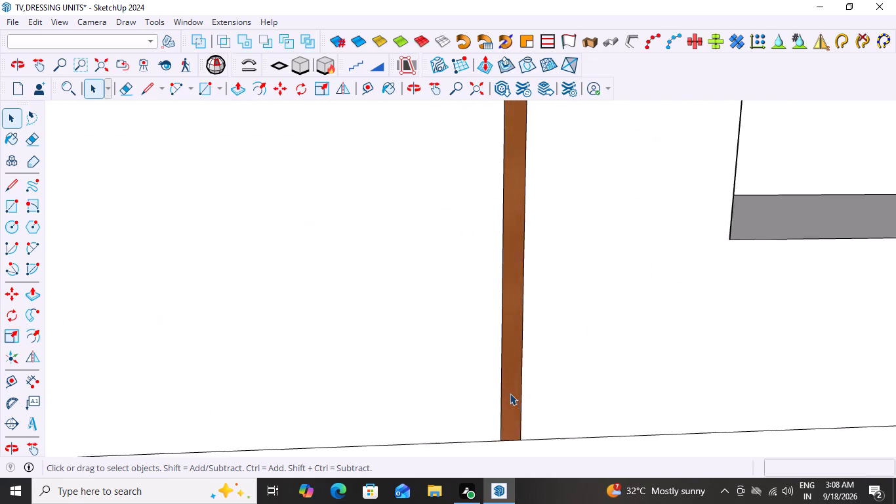
scroll(510, 393, "up", 2)
scroll(510, 393, "down", 20)
scroll(510, 393, "down", 1)
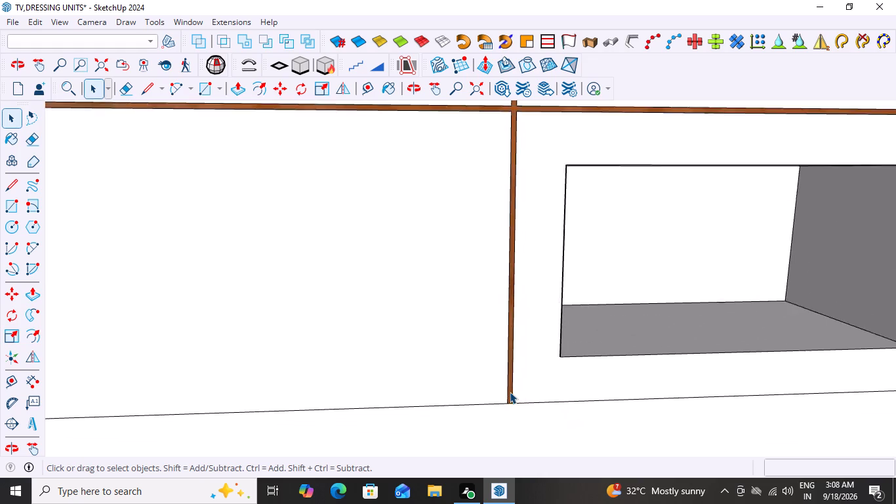
scroll(510, 392, "down", 17)
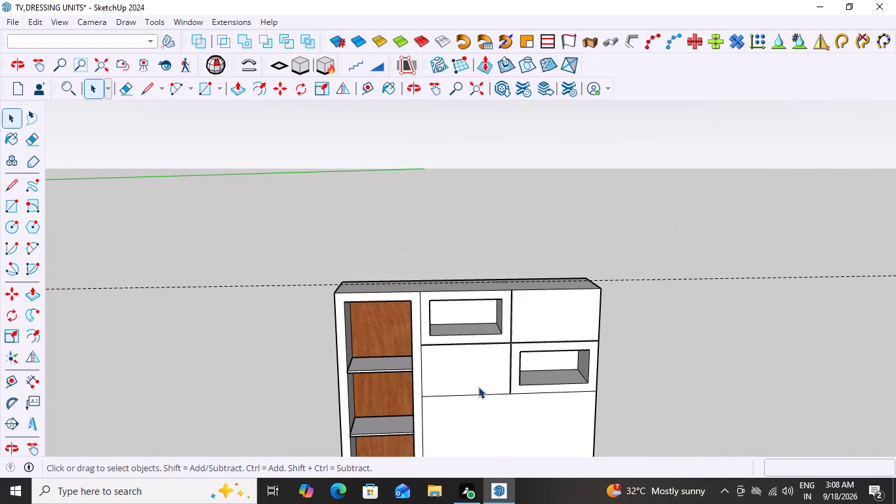
scroll(463, 381, "down", 19)
scroll(504, 418, "up", 6)
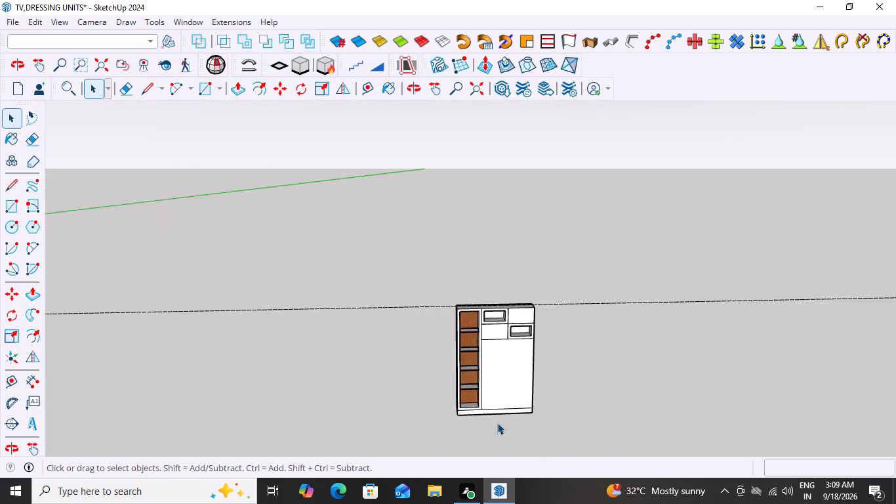
scroll(497, 423, "up", 10)
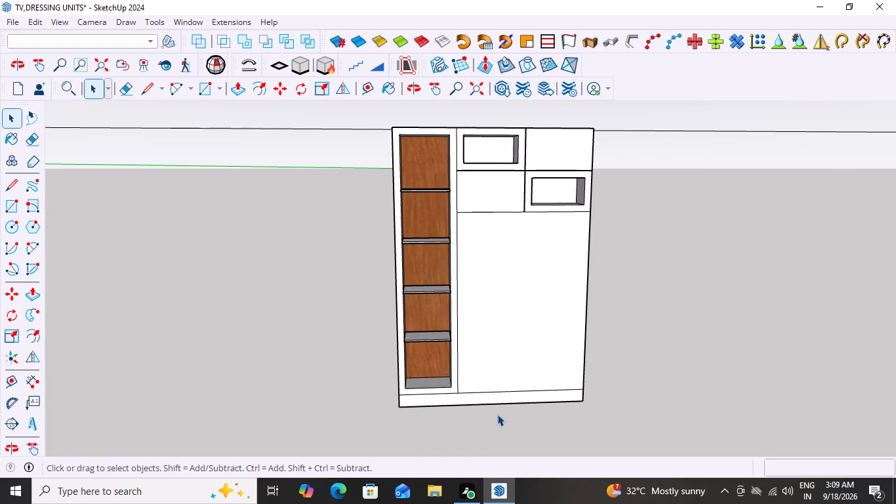
scroll(497, 414, "down", 3)
middle_click_drag(497, 414, 486, 416)
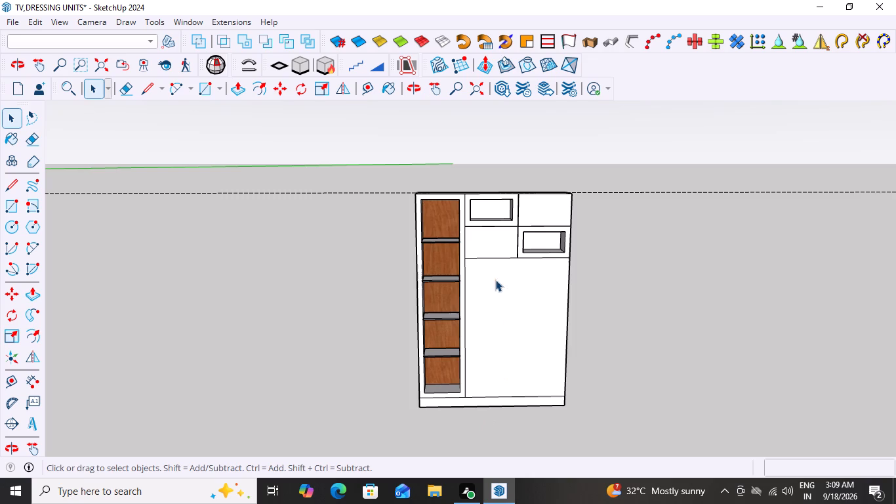
Inspect the insides of the two recessed niches and the crossing point of the panel gaps, close up and from different angles.
scroll(539, 223, "up", 12)
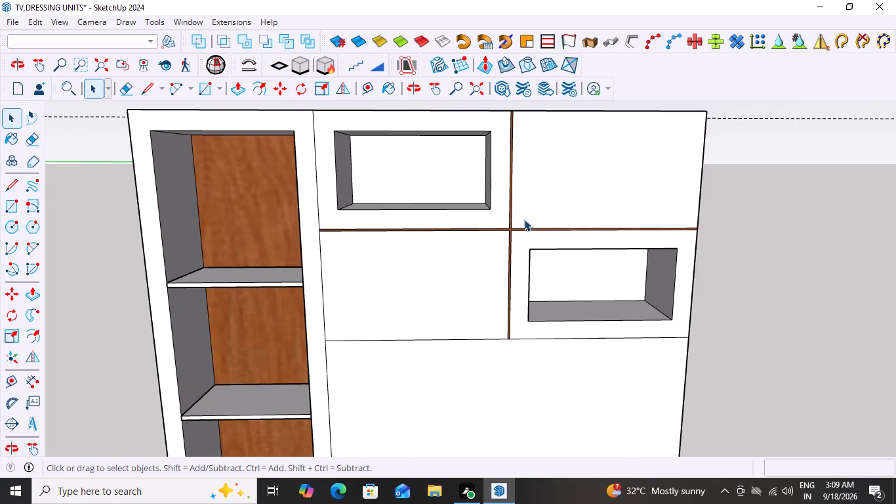
scroll(526, 228, "down", 8)
scroll(493, 186, "up", 3)
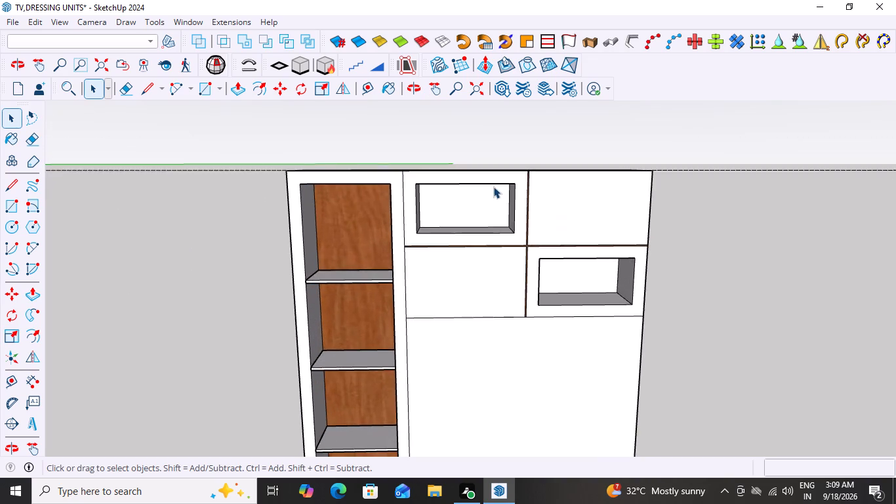
scroll(491, 187, "up", 7)
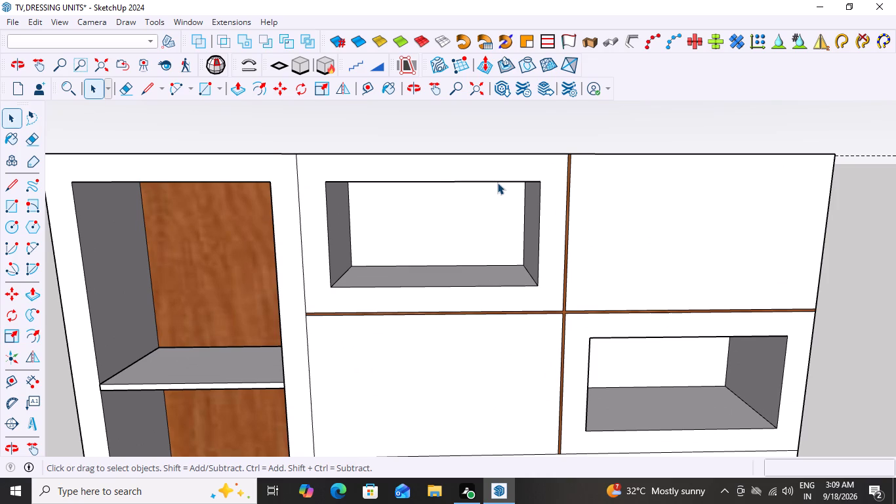
middle_click_drag(458, 216, 593, 181)
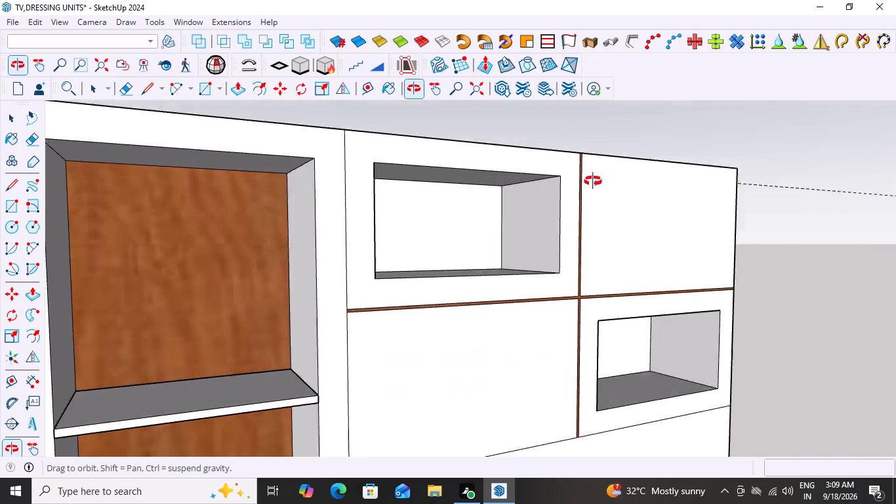
middle_click_drag(593, 181, 504, 225)
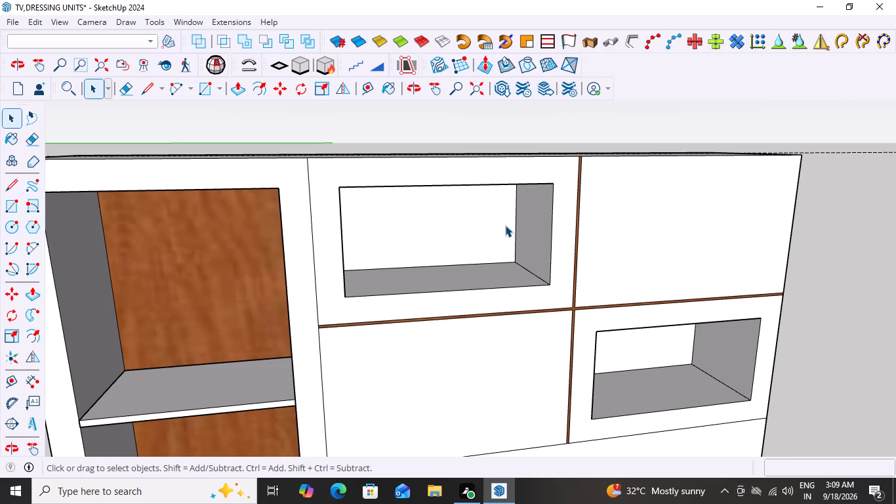
scroll(496, 264, "down", 6)
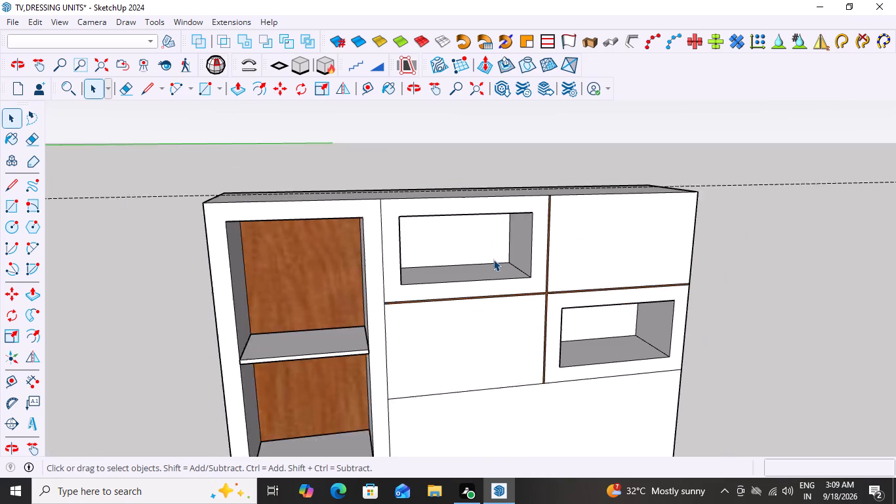
middle_click_drag(563, 327, 516, 327)
scroll(523, 280, "up", 9)
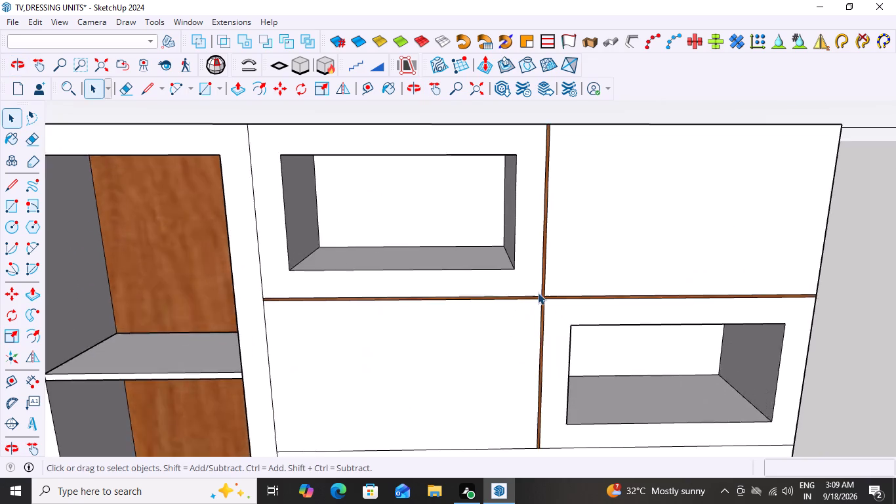
scroll(538, 293, "up", 20)
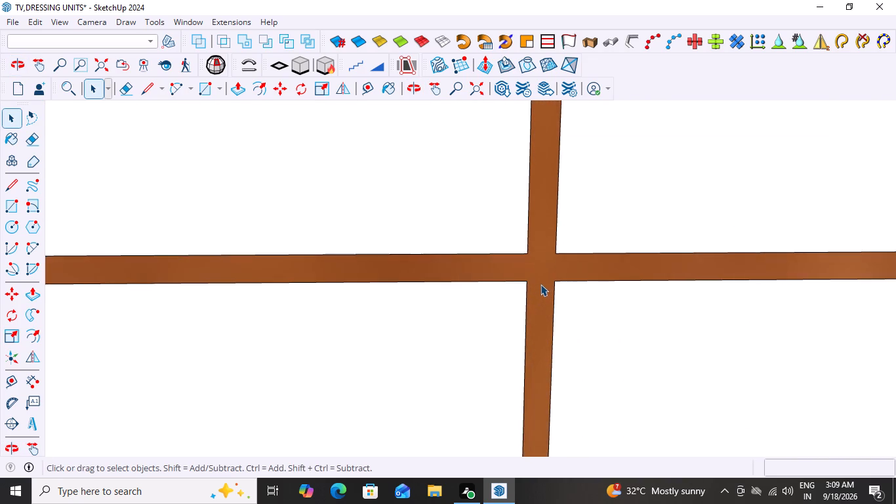
scroll(540, 284, "up", 6)
scroll(540, 284, "down", 14)
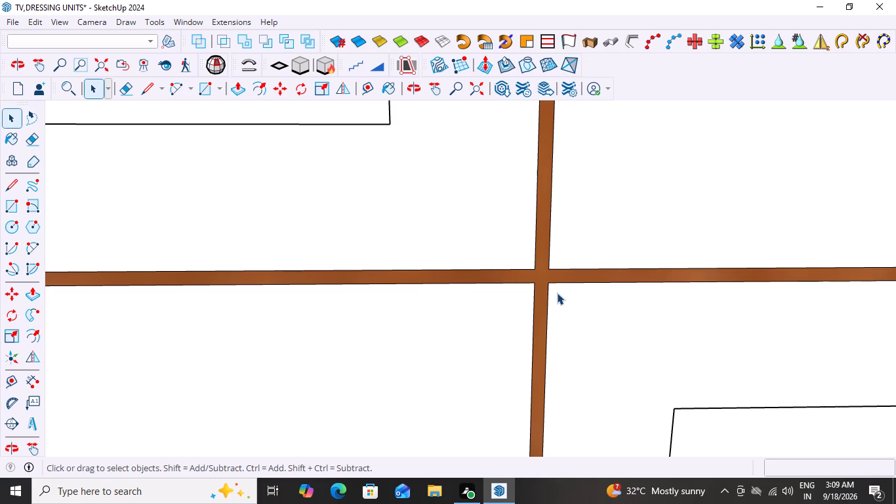
scroll(559, 293, "down", 19)
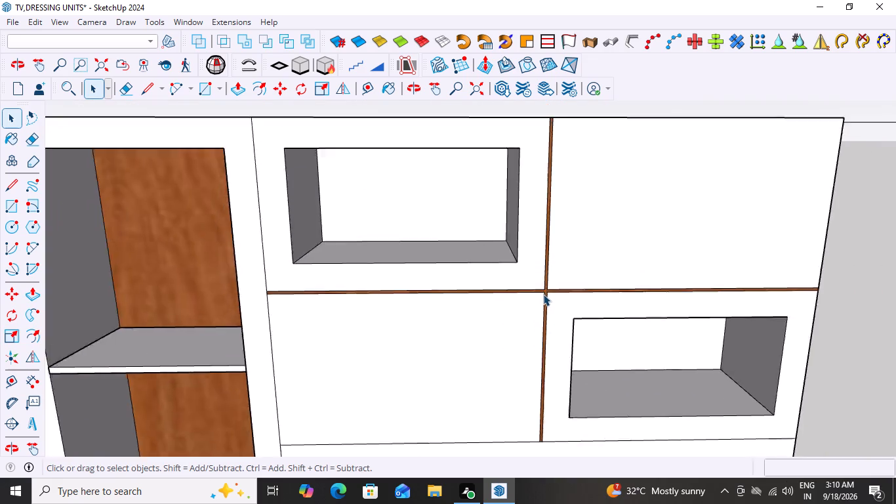
scroll(543, 294, "down", 7)
scroll(637, 392, "up", 5)
scroll(637, 388, "down", 8)
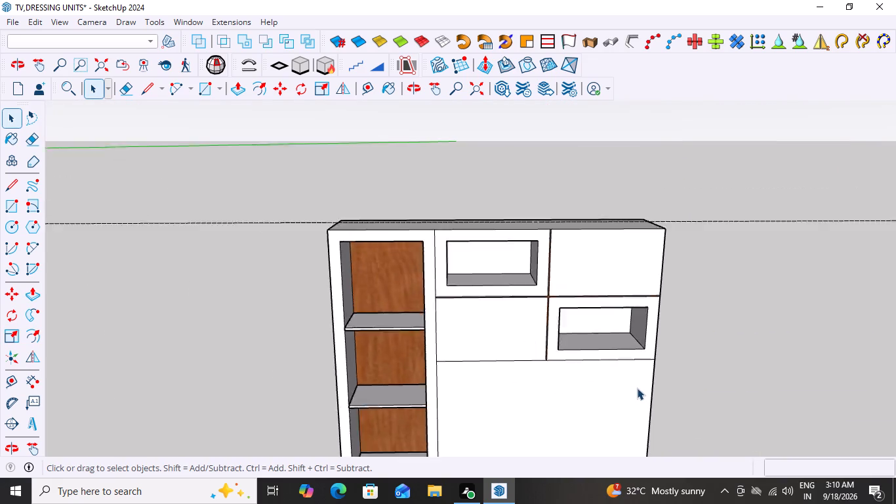
scroll(637, 388, "down", 1)
scroll(691, 433, "up", 1)
scroll(539, 294, "up", 3)
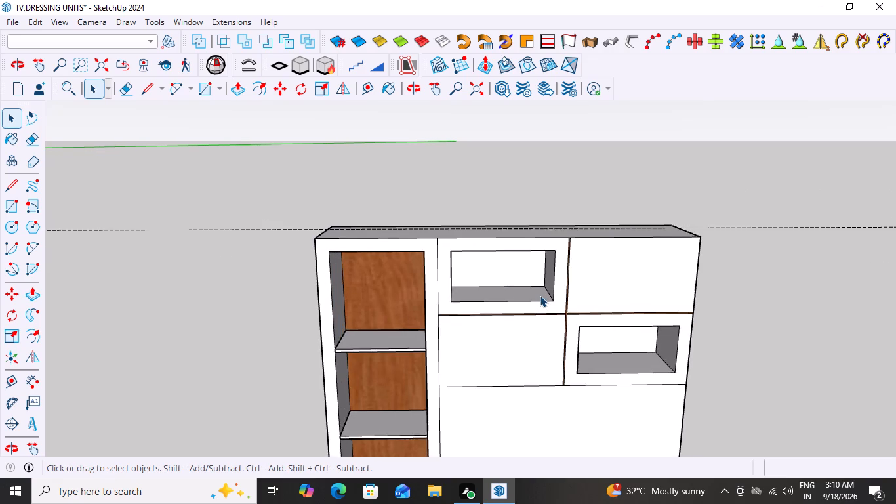
scroll(540, 295, "up", 2)
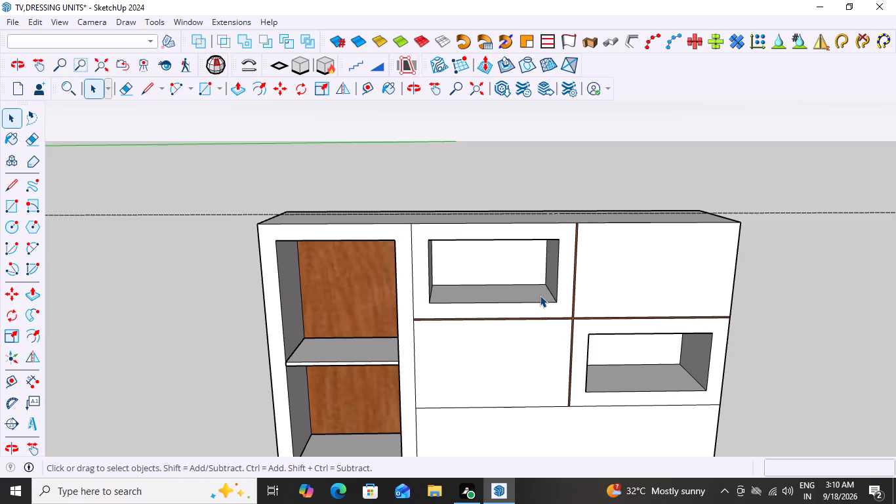
Review the whole dressing unit from the front, above and both sides, ending at the upper panels.
scroll(540, 295, "down", 16)
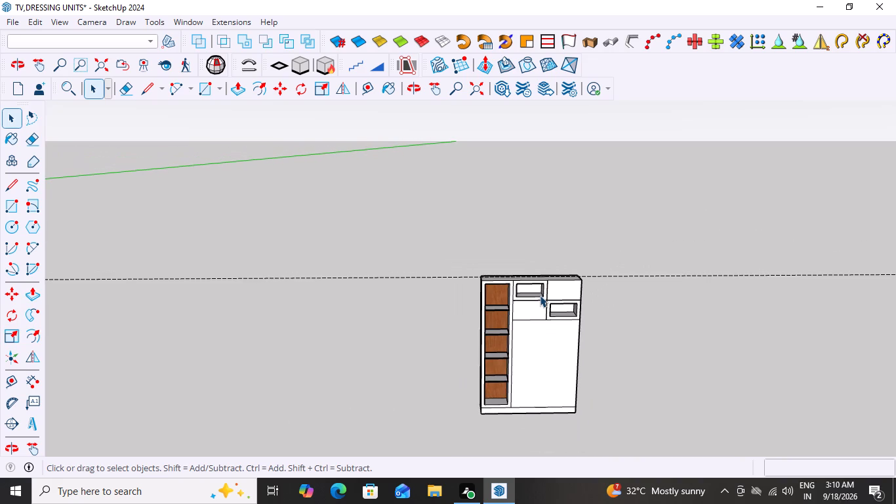
middle_click_drag(555, 333, 580, 281)
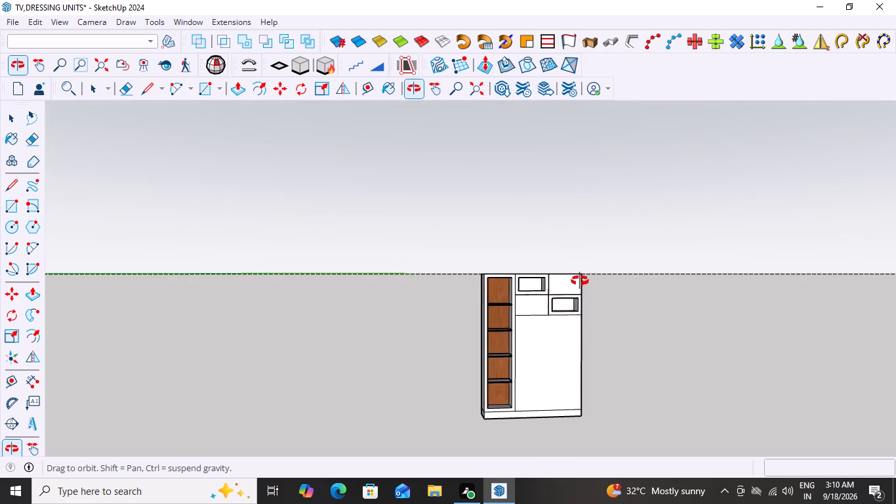
middle_click_drag(580, 281, 485, 363)
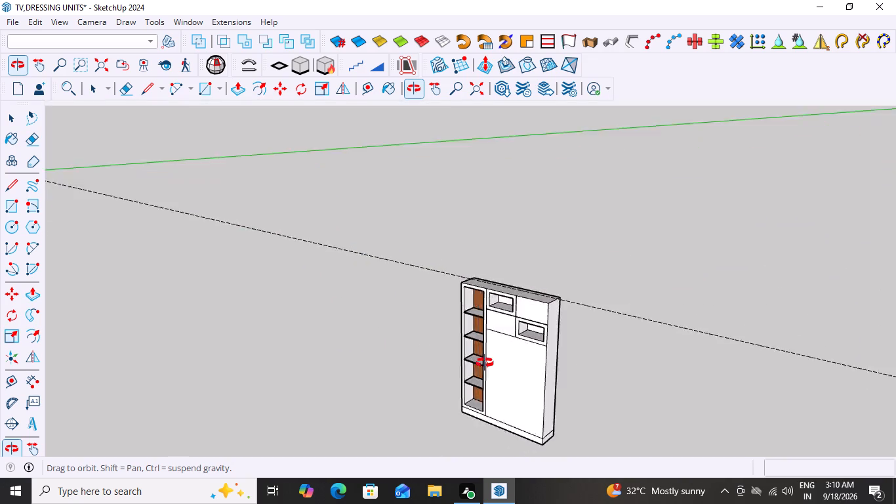
middle_click_drag(485, 363, 527, 327)
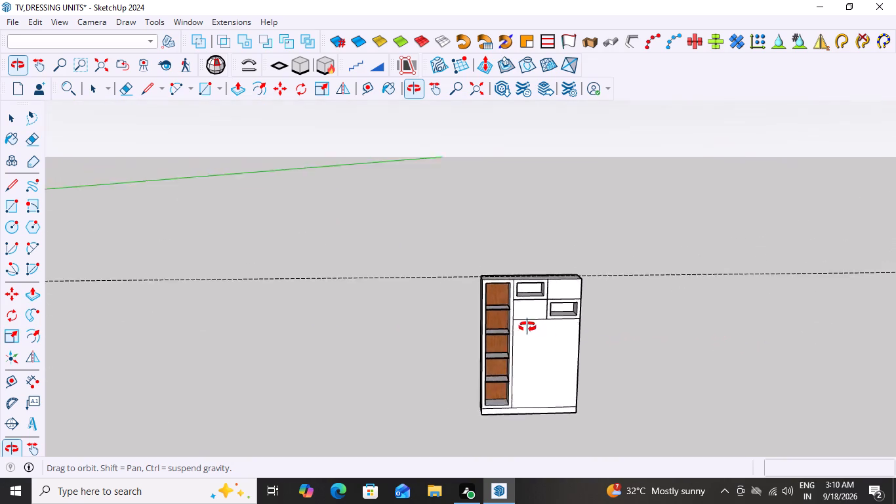
middle_click_drag(527, 327, 455, 316)
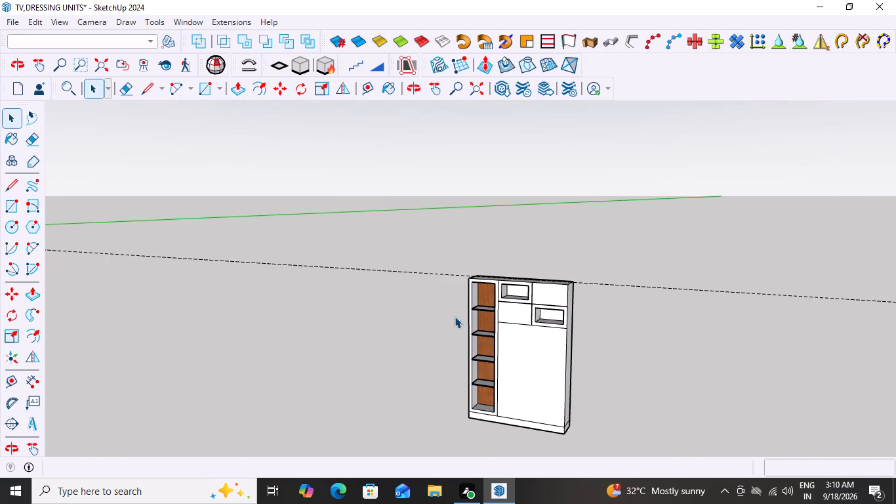
middle_click_drag(567, 360, 684, 352)
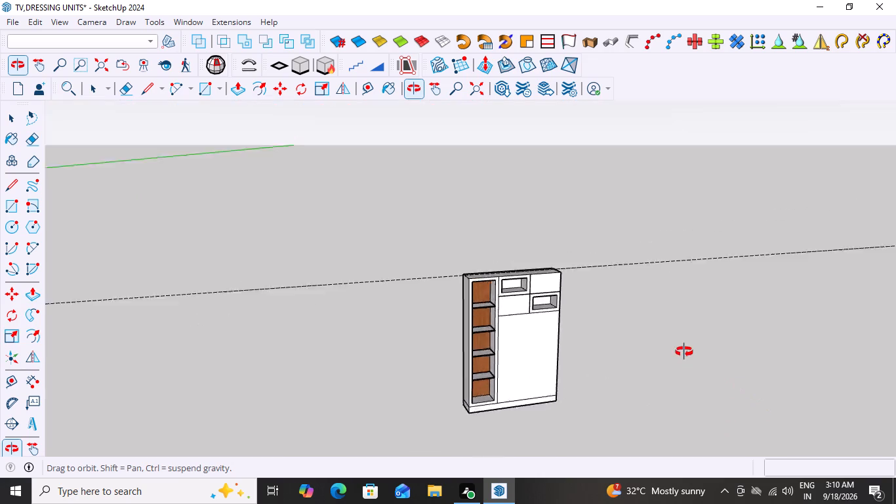
middle_click_drag(684, 352, 662, 316)
scroll(519, 291, "up", 7)
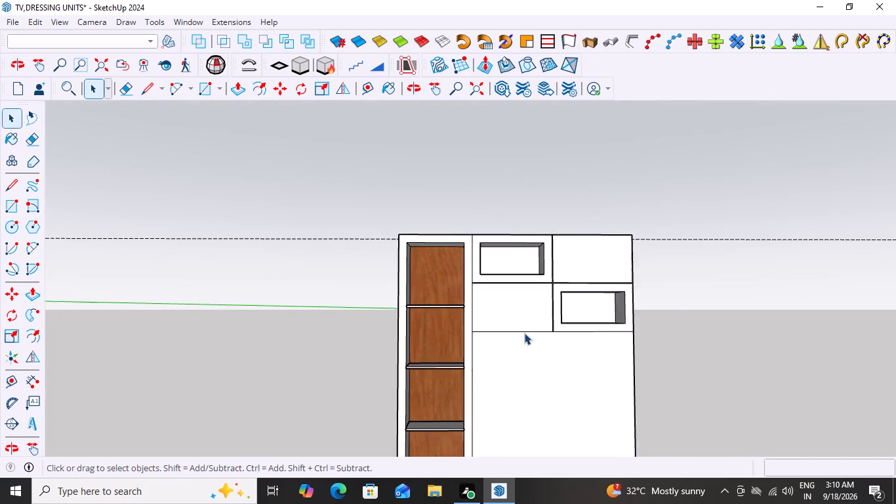
scroll(524, 333, "up", 7)
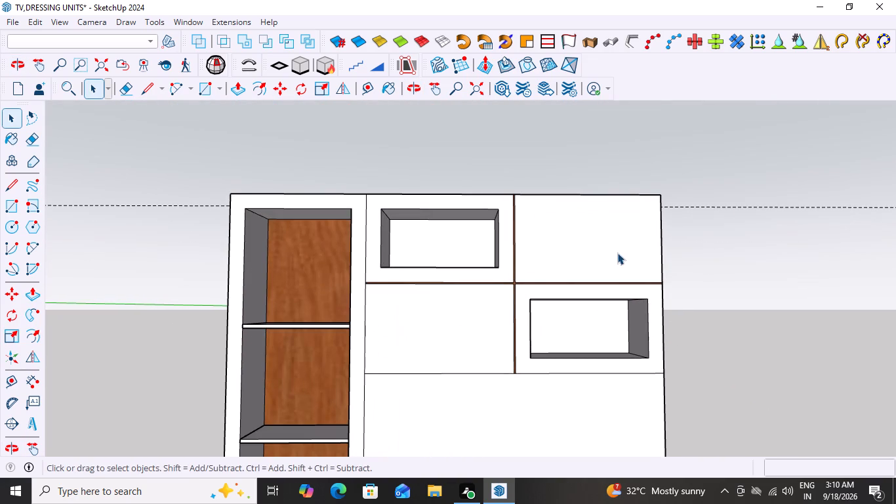
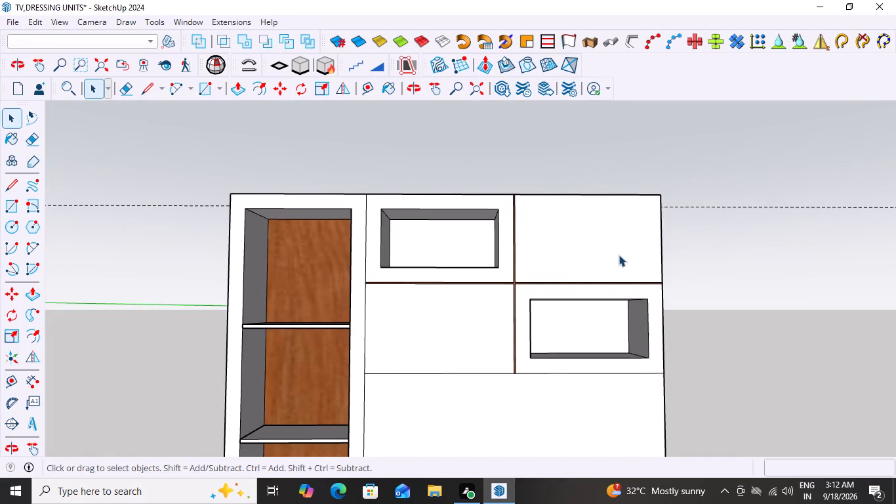
Examine the upper panels, their gaps and the two recessed niches from the front and at oblique angles.
scroll(619, 255, "down", 6)
middle_click_drag(630, 285, 647, 323)
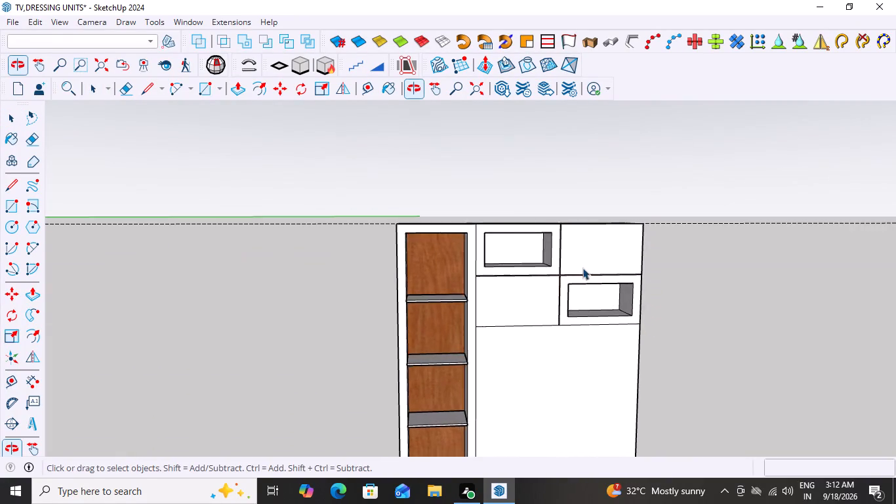
scroll(581, 266, "up", 8)
scroll(596, 284, "down", 1)
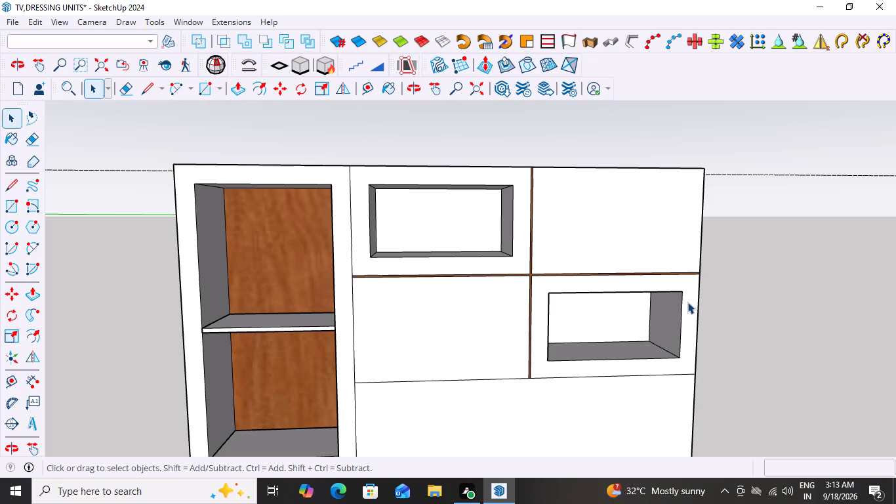
middle_click_drag(613, 254, 772, 258)
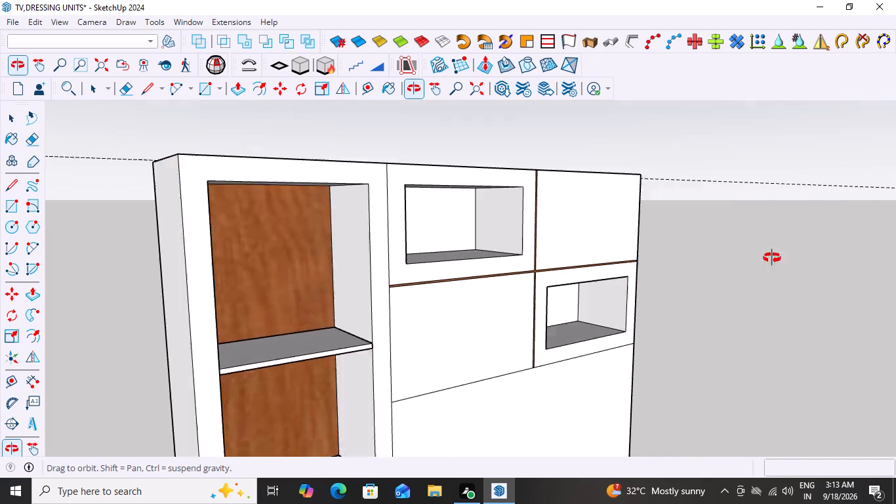
middle_click_drag(772, 258, 585, 259)
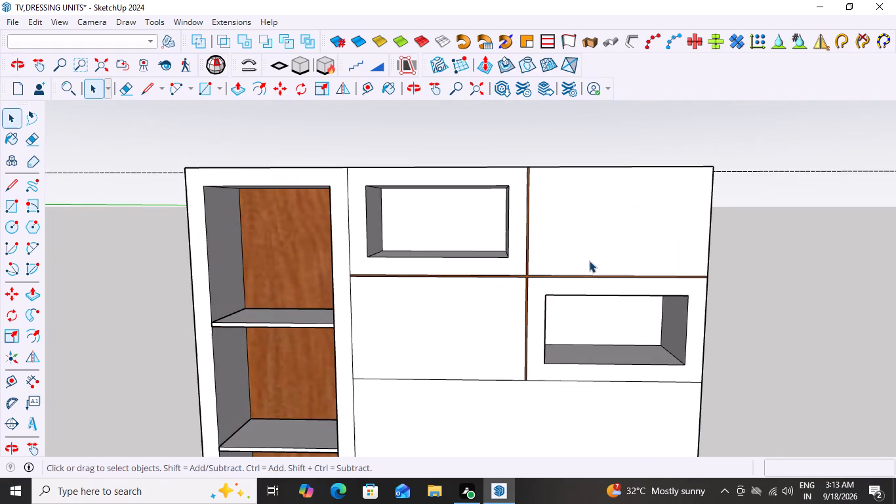
middle_click_drag(588, 256, 614, 267)
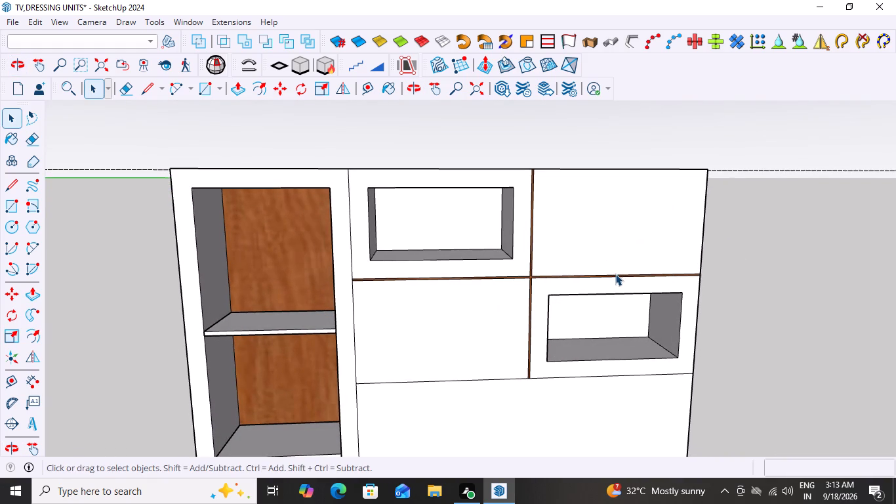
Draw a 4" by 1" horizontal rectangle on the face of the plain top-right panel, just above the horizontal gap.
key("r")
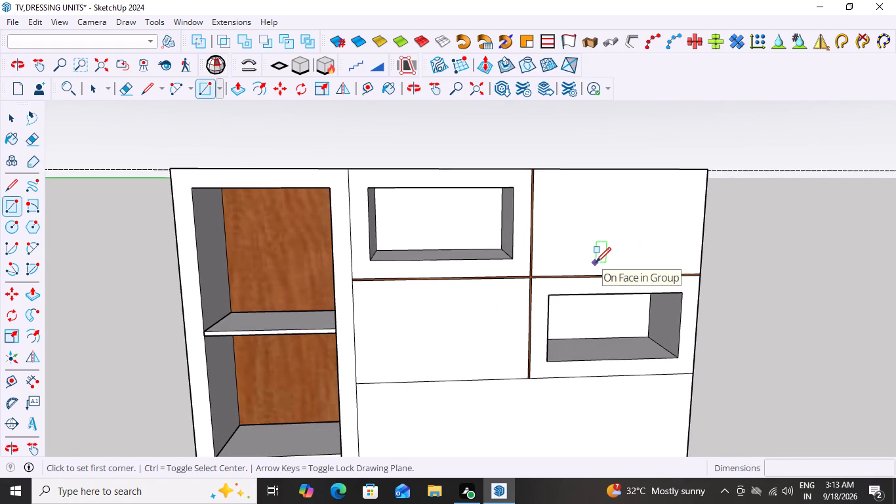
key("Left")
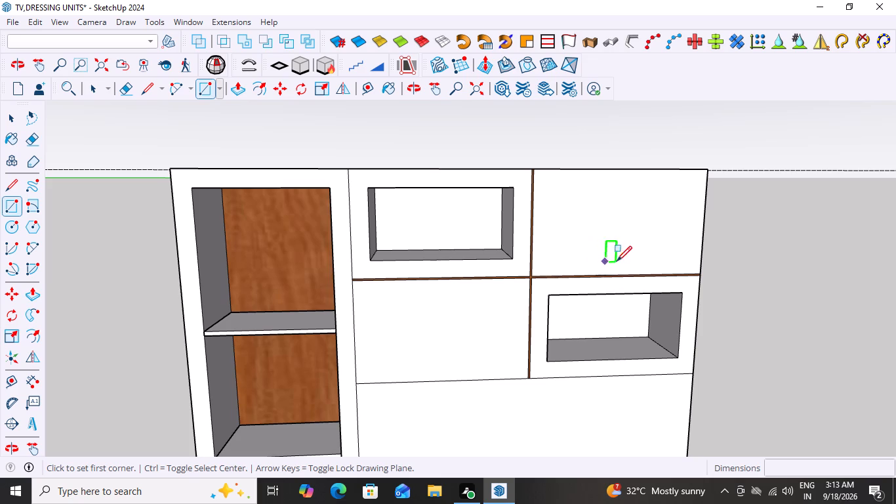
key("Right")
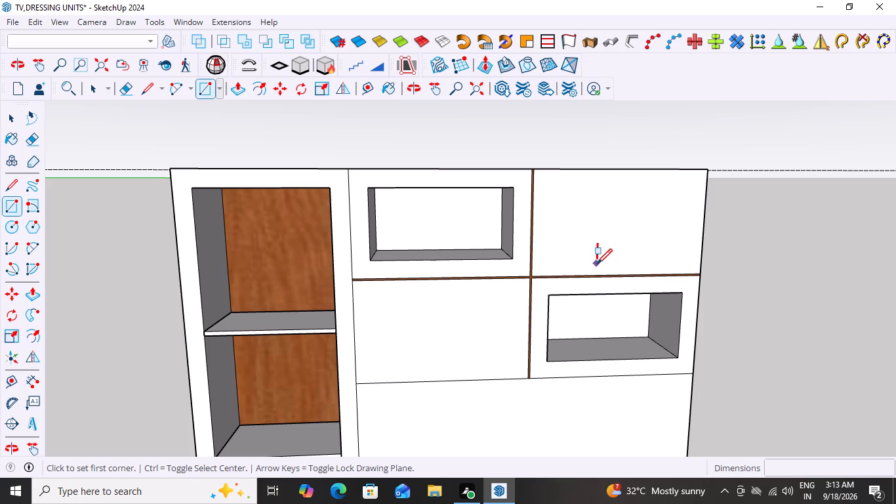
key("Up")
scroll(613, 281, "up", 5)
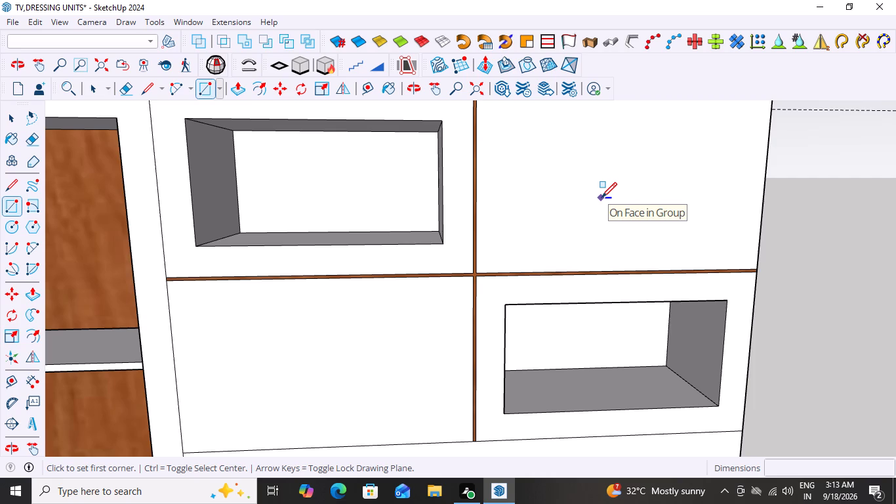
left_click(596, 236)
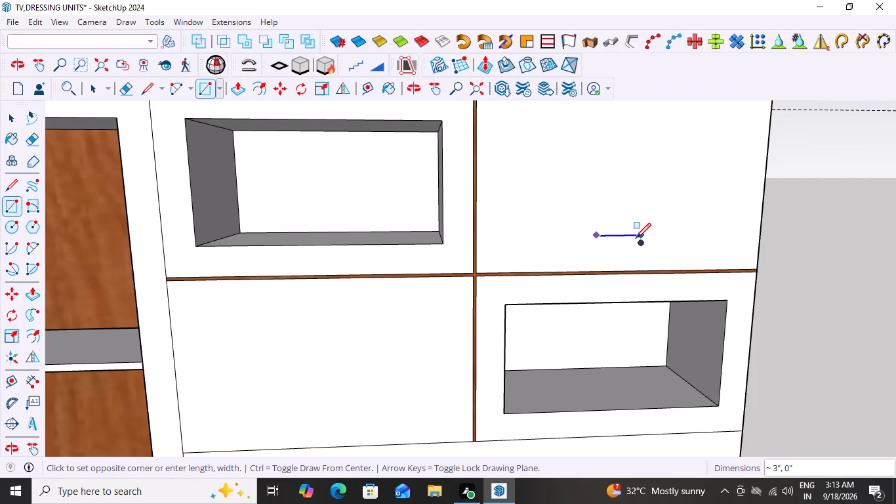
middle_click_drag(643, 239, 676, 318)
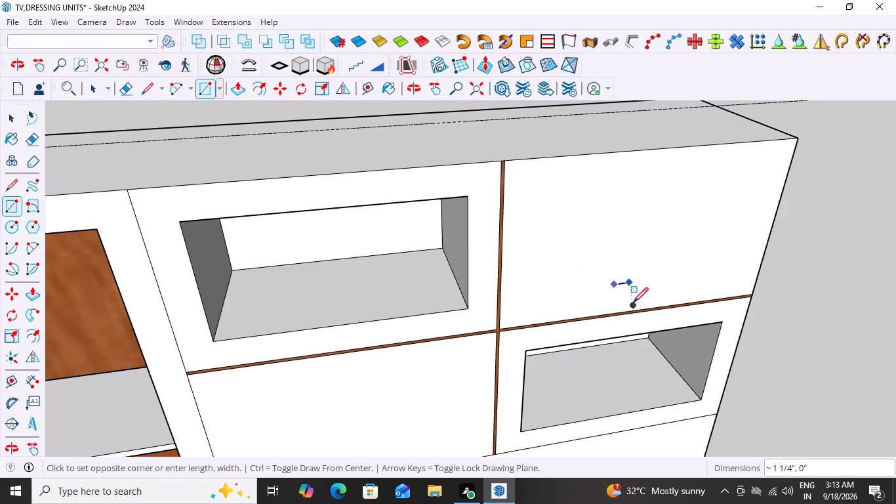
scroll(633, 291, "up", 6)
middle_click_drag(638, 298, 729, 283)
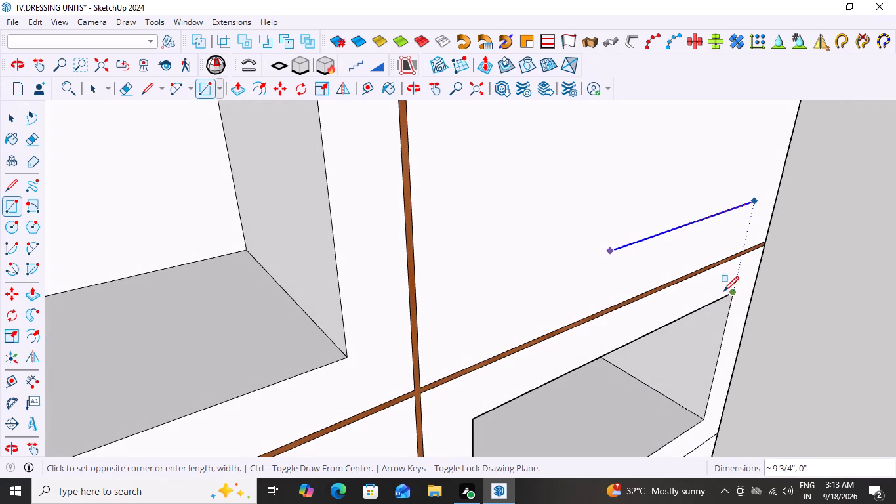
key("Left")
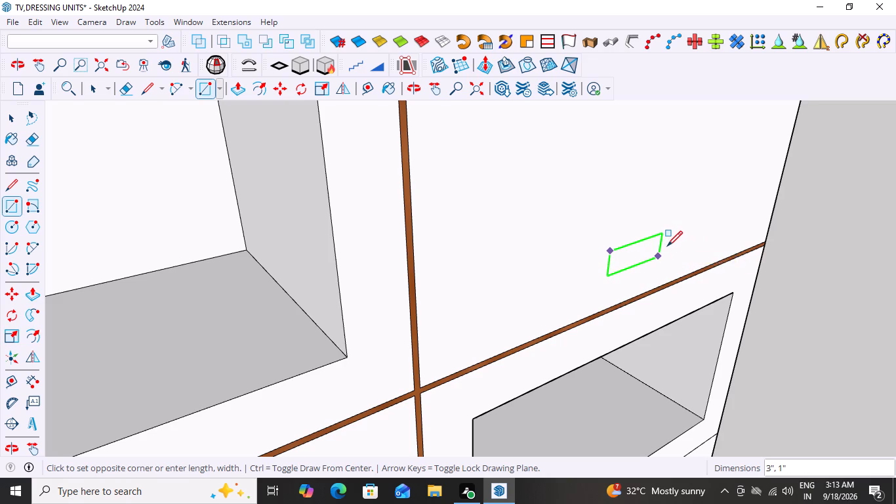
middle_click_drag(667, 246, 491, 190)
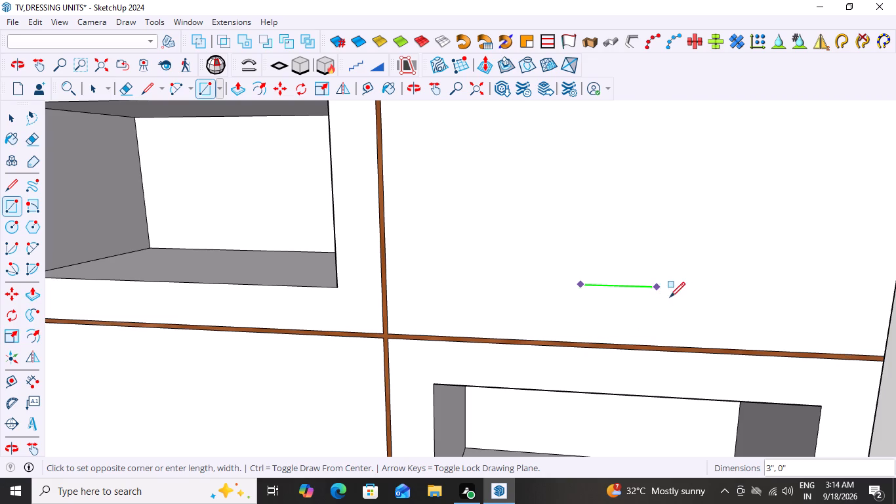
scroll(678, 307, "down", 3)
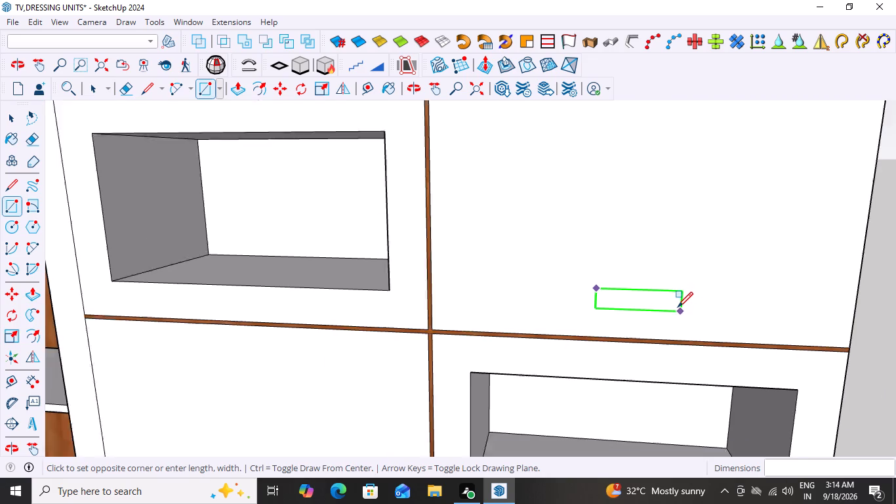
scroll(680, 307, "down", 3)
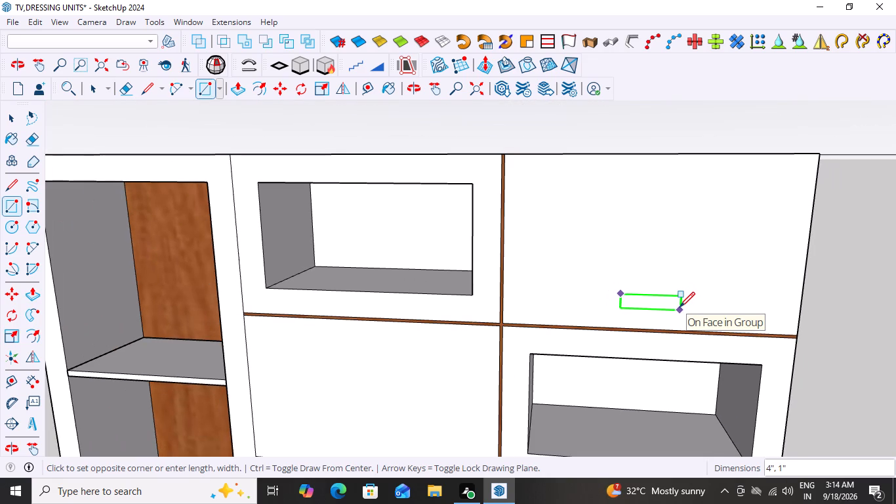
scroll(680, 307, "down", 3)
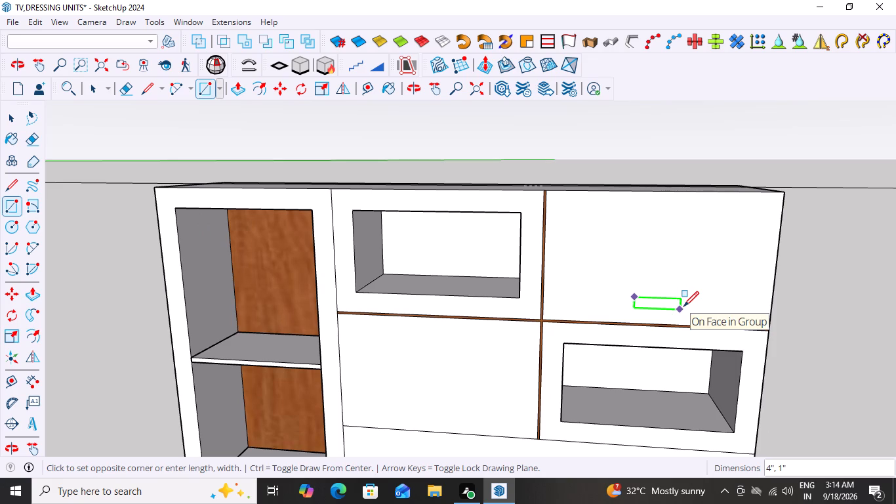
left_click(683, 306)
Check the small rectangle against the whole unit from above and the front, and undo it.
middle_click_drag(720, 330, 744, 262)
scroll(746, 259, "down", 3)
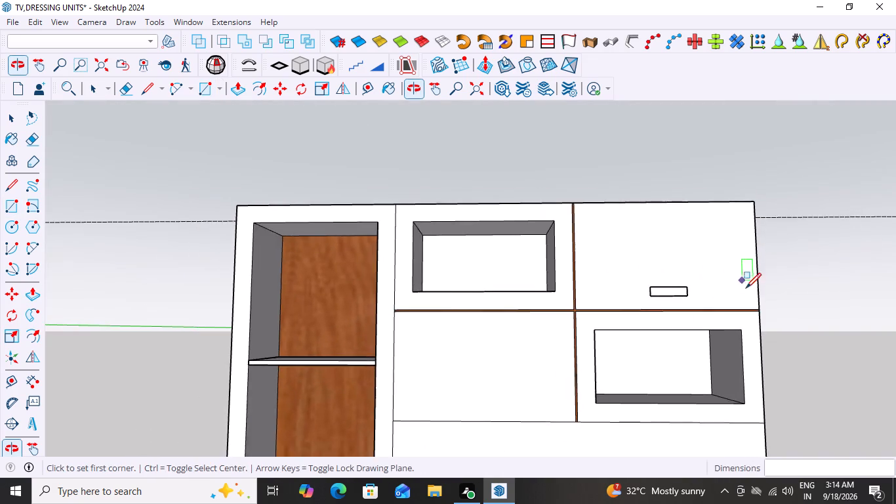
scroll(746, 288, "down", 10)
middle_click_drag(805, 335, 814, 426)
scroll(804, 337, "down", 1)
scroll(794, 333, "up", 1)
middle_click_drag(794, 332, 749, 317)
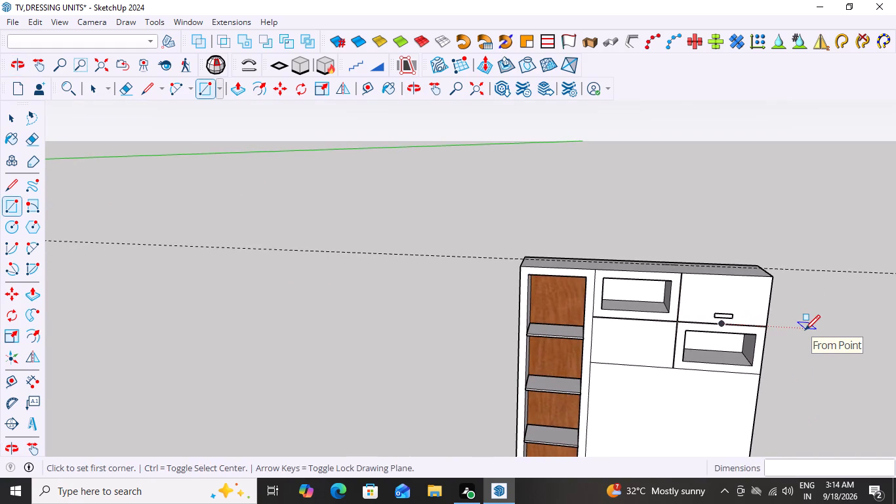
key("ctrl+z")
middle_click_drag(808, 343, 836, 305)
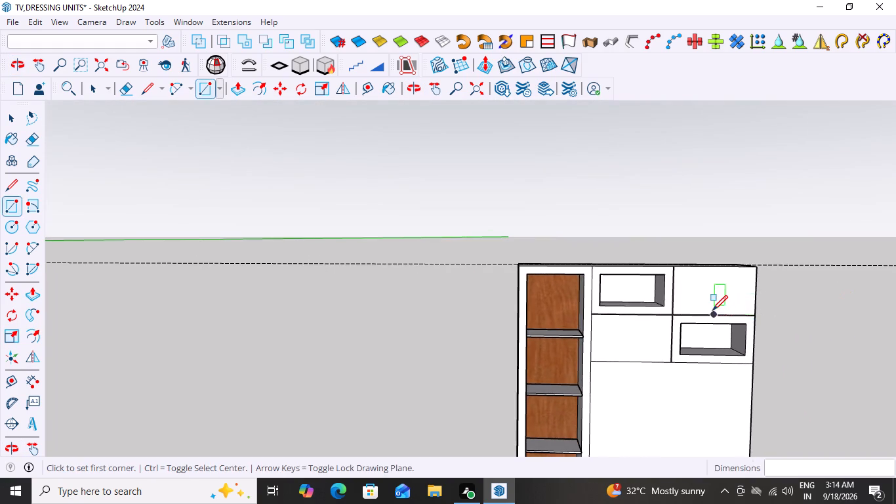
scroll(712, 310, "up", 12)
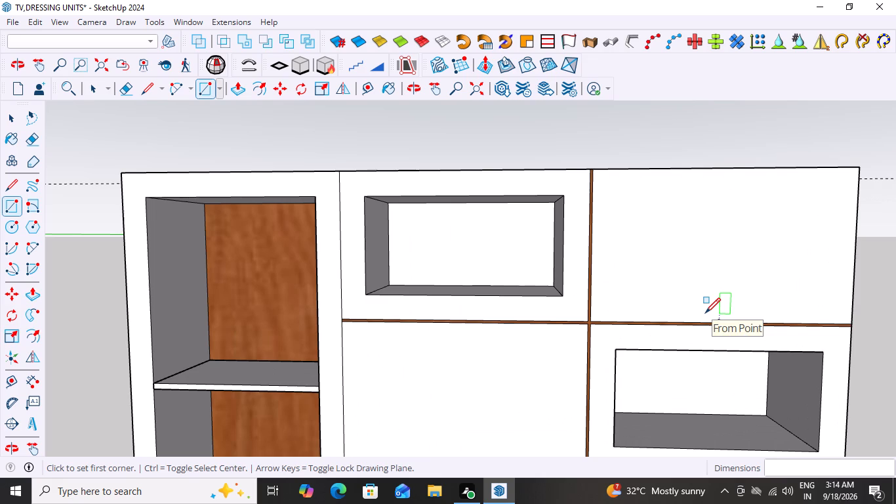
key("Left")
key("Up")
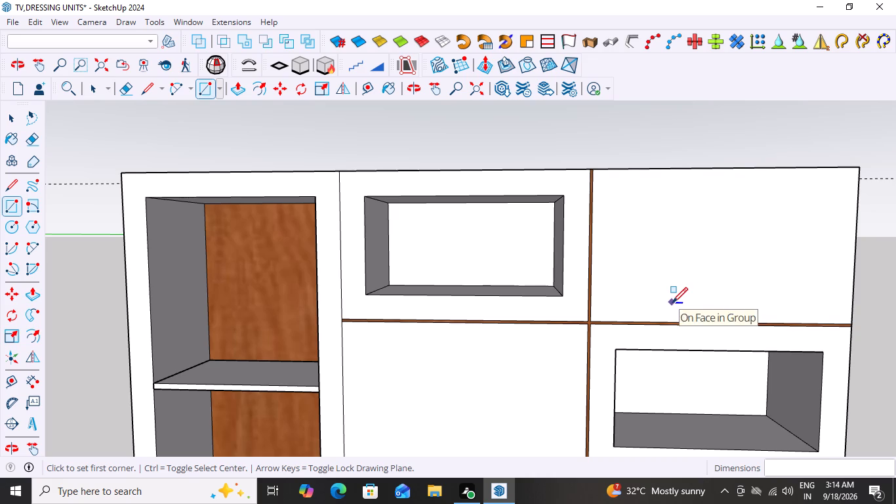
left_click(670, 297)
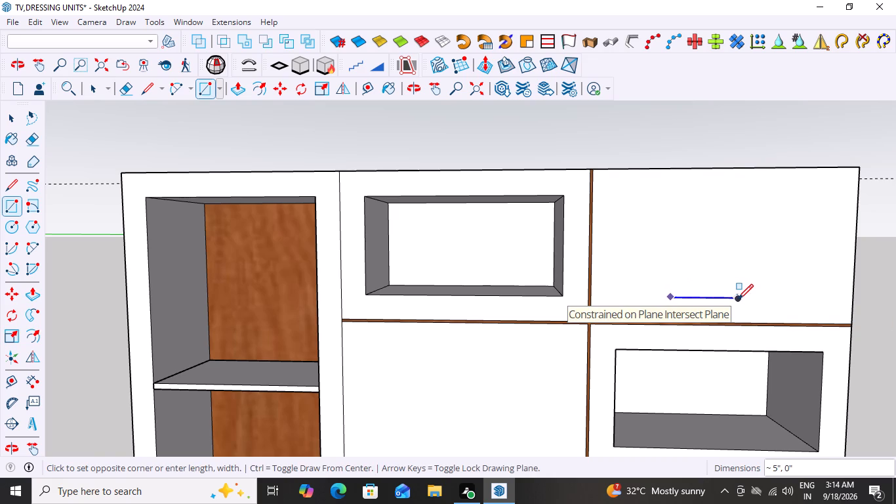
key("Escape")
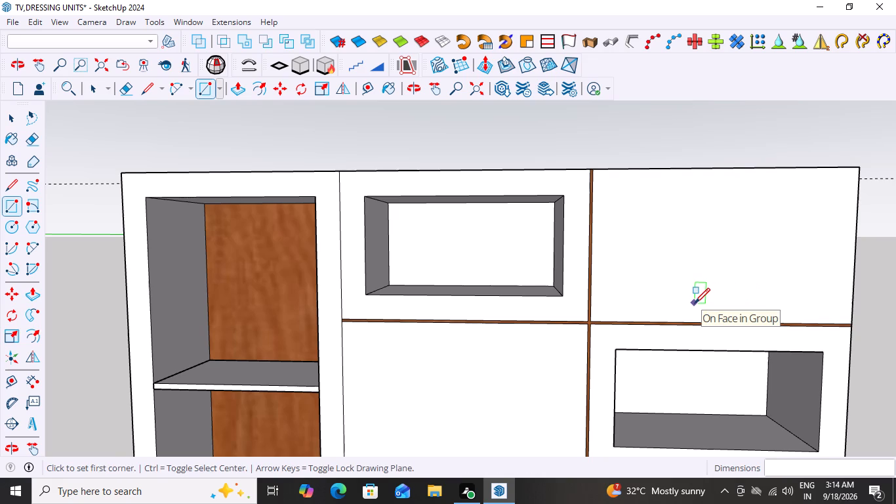
Draw a 5" by 0.5" horizontal handle rectangle on the face of the plain top-right panel, just above the horizontal gap.
key("Down")
key("Up")
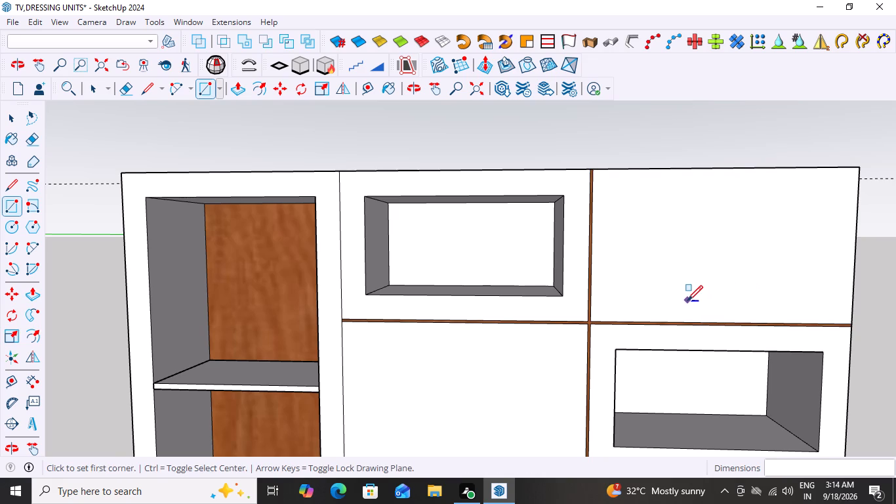
left_click(687, 301)
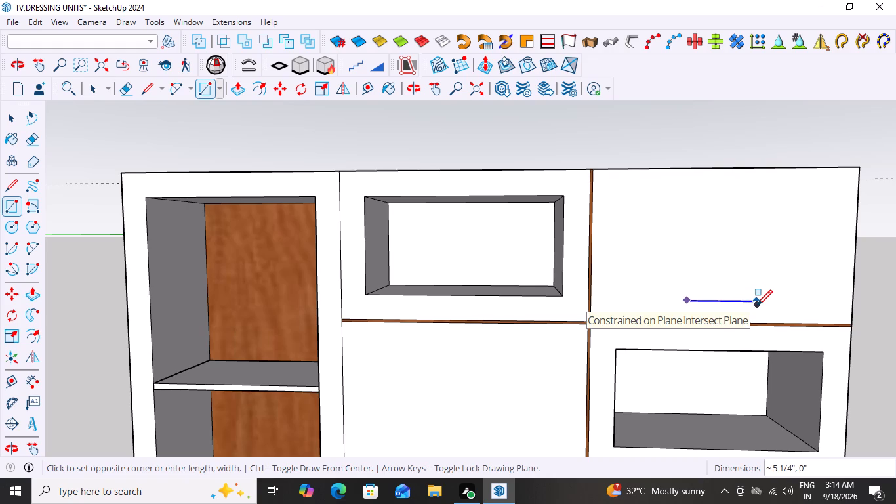
key("Left")
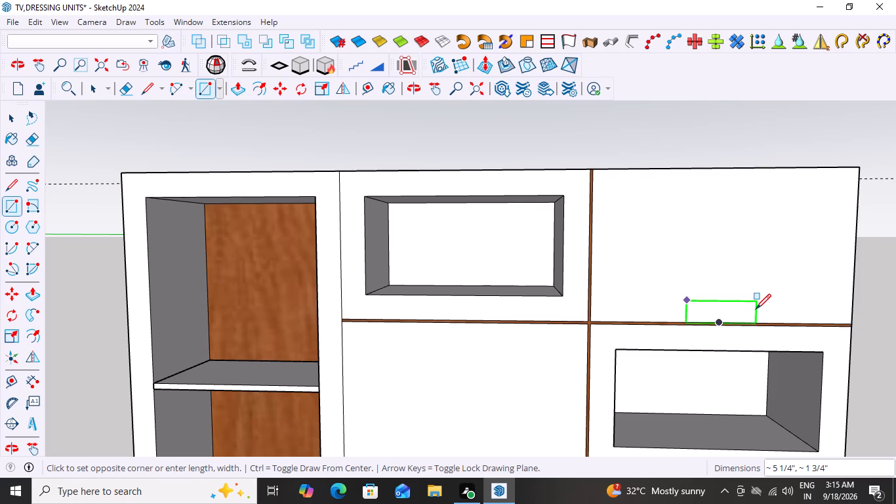
scroll(756, 309, "up", 9)
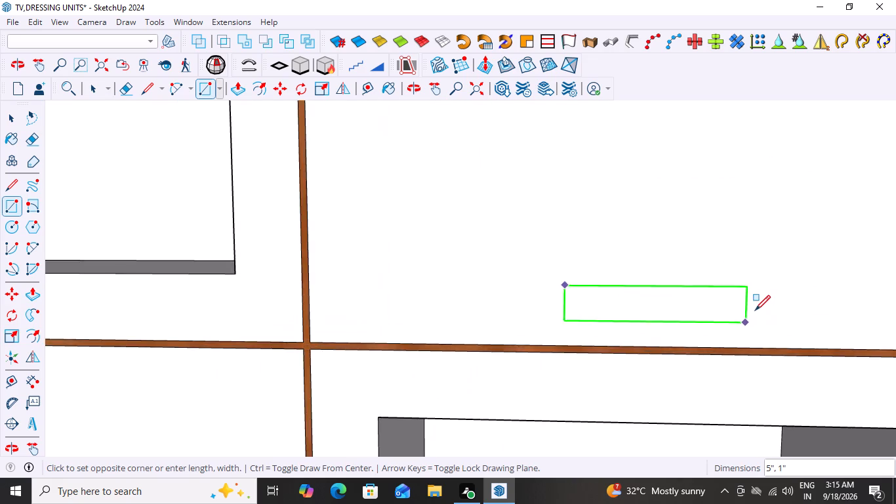
scroll(755, 310, "up", 11)
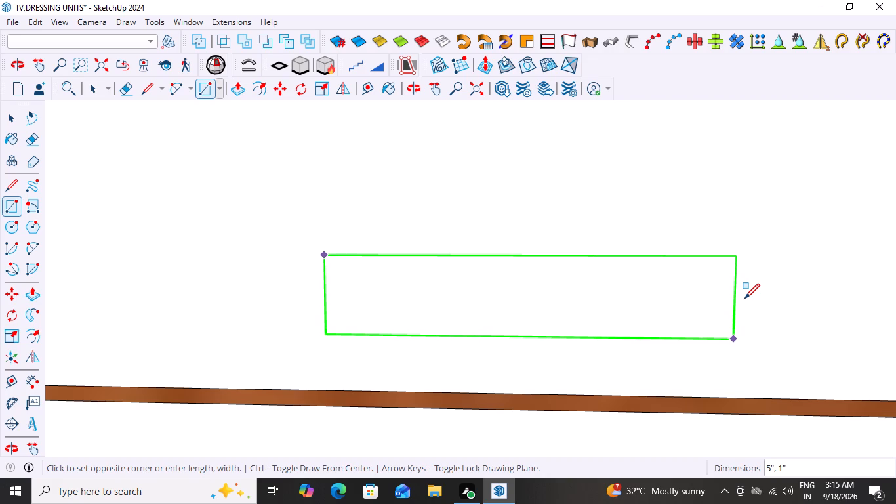
key("BackSpace")
key("5")
key("shift+quotedbl")
key("comma")
key("0")
key("period")
key("5")
key("shift+quotedbl")
key("Return")
key("space")
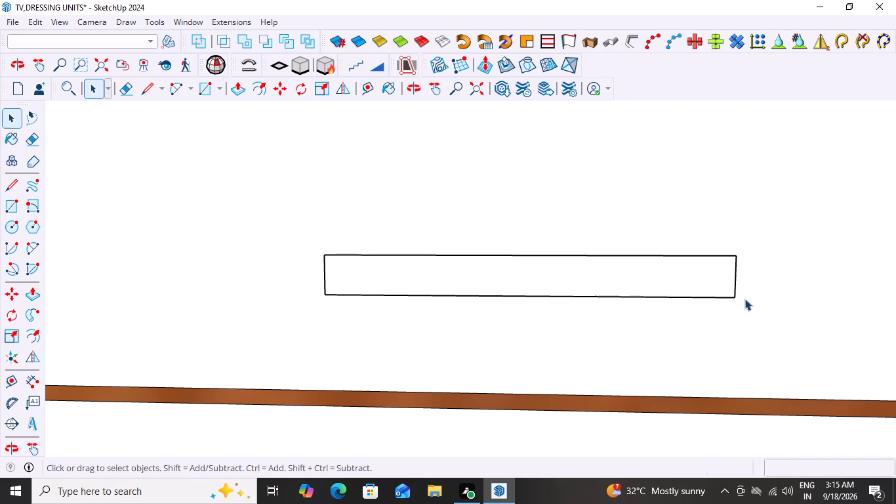
Push/Pull the small handle rectangle on the plain top-right panel outward by 0.5".
scroll(744, 299, "down", 20)
scroll(744, 299, "down", 12)
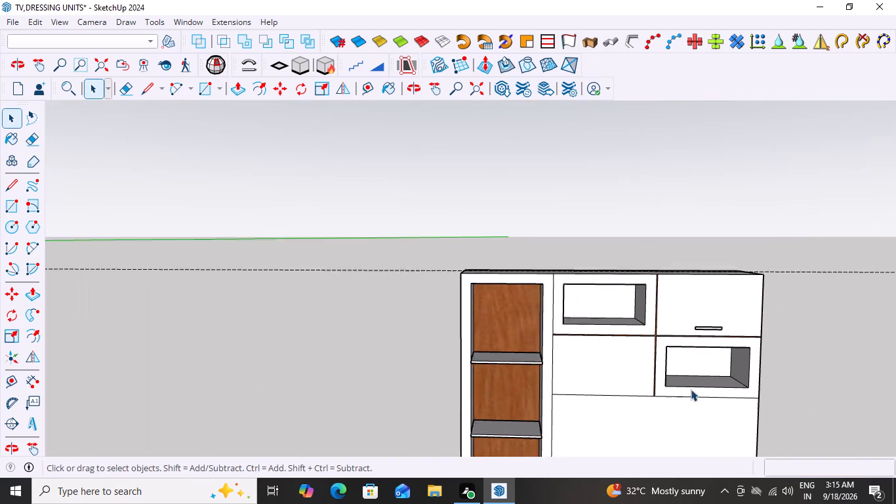
scroll(691, 389, "down", 5)
middle_click_drag(711, 418, 729, 428)
scroll(724, 342, "up", 6)
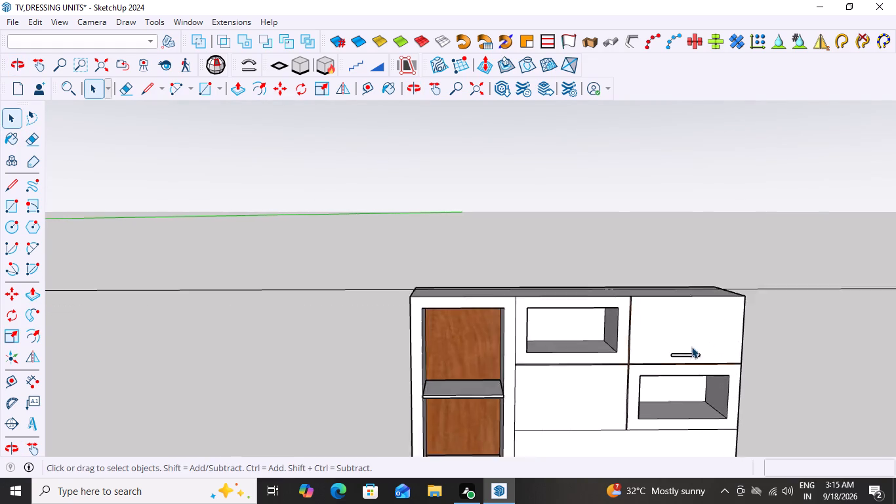
scroll(691, 346, "up", 11)
triple_click(686, 345)
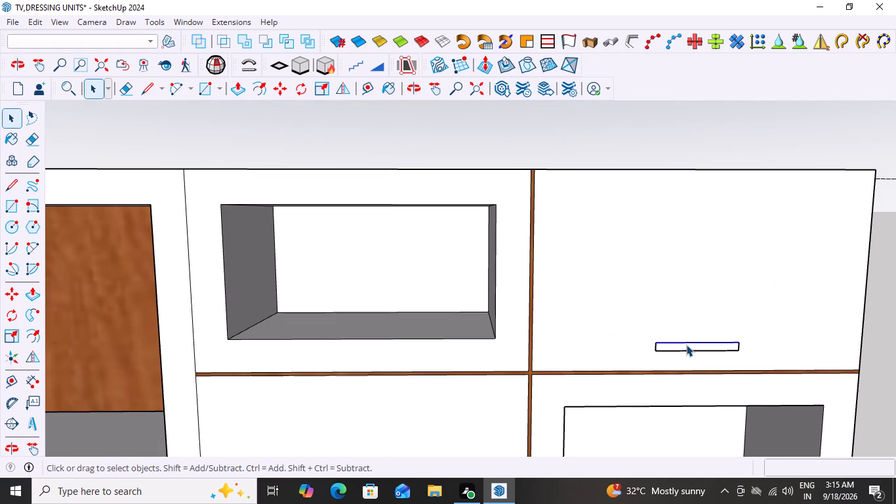
left_click(686, 345)
double_click(686, 345)
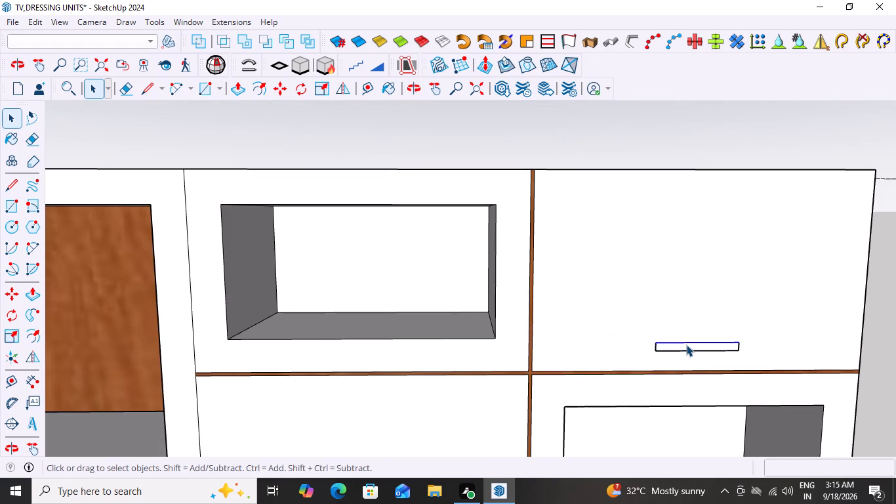
triple_click(686, 346)
left_click(686, 346)
middle_click_drag(686, 346, 830, 385)
scroll(623, 308, "up", 6)
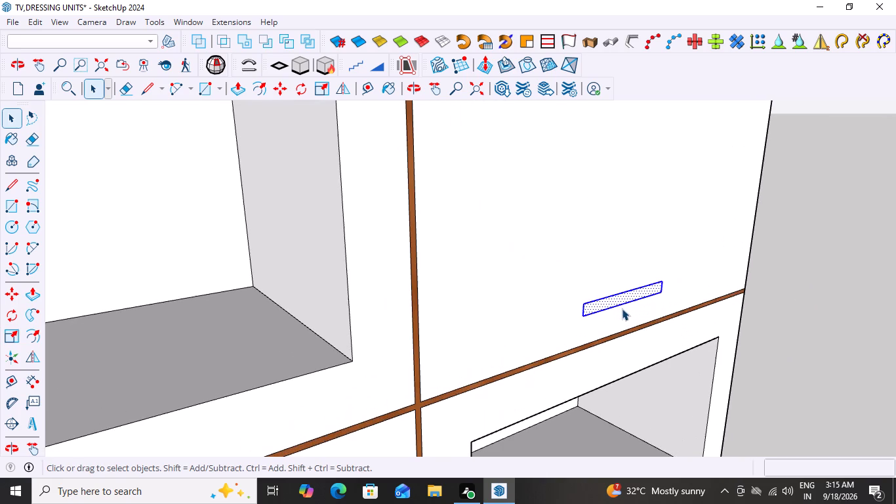
key("p")
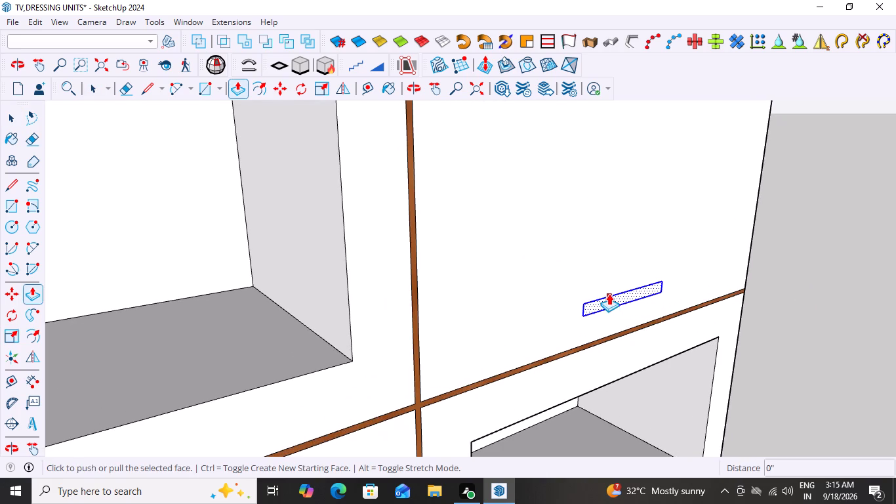
left_click(609, 293)
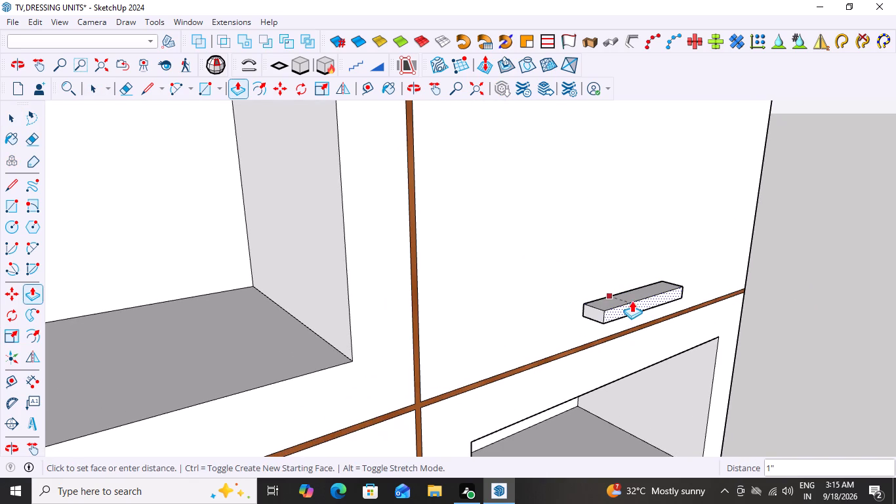
middle_click_drag(627, 297, 537, 297)
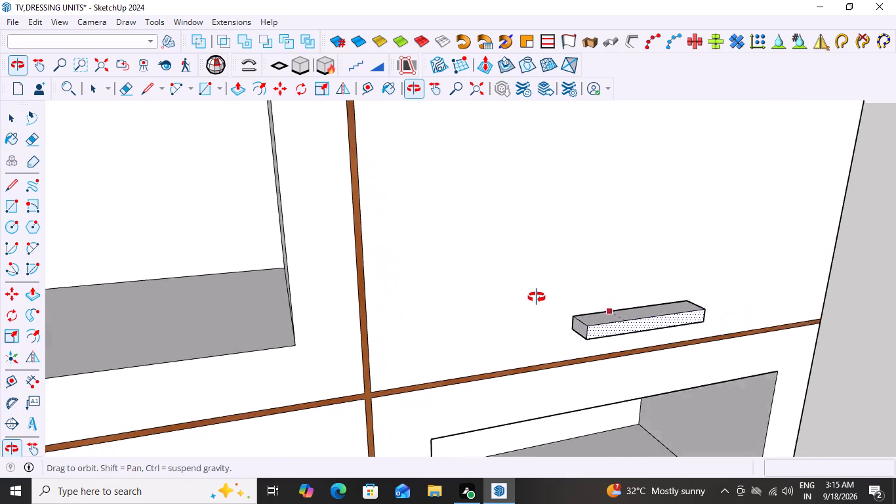
middle_click_drag(537, 297, 218, 236)
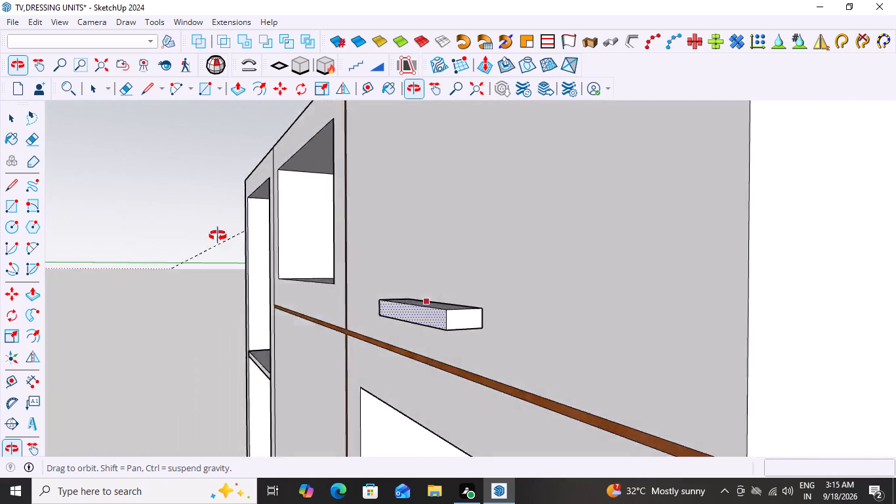
middle_click_drag(218, 236, 677, 322)
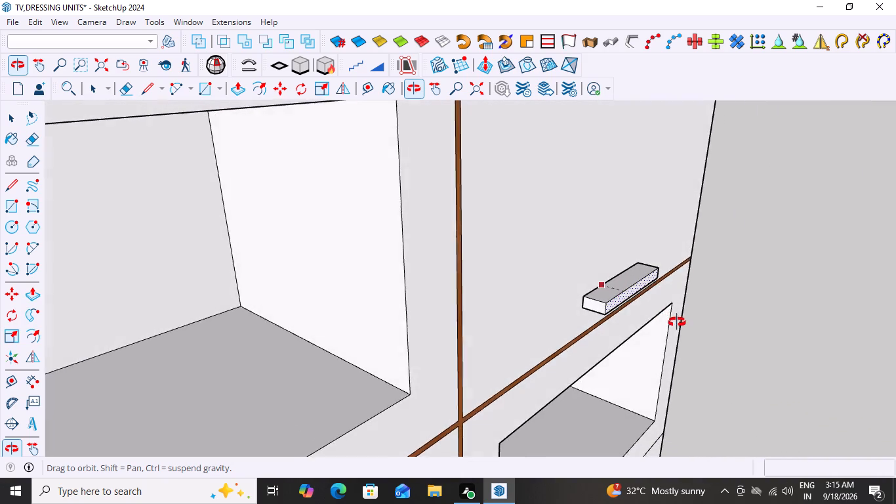
middle_click_drag(677, 322, 584, 304)
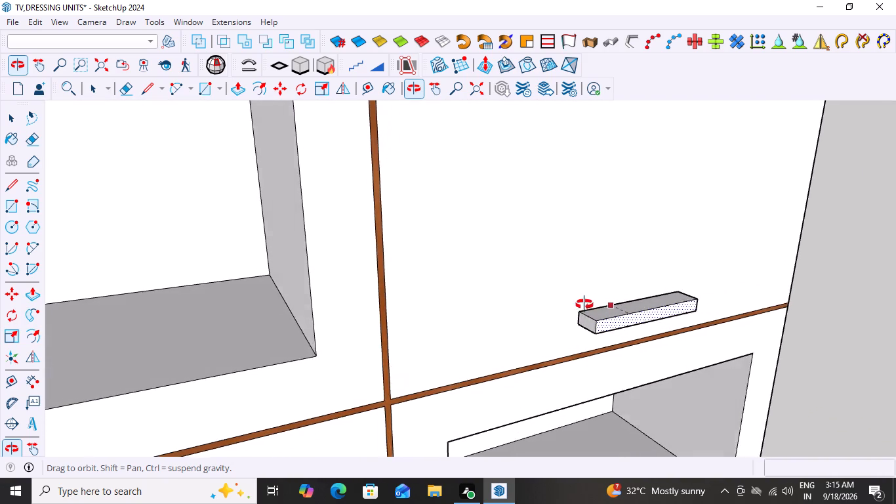
middle_click_drag(584, 304, 582, 304)
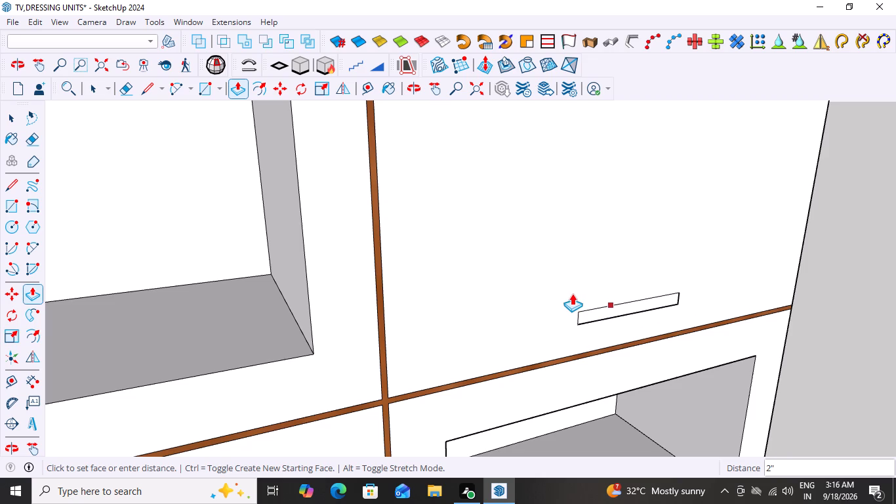
middle_click_drag(572, 293, 657, 329)
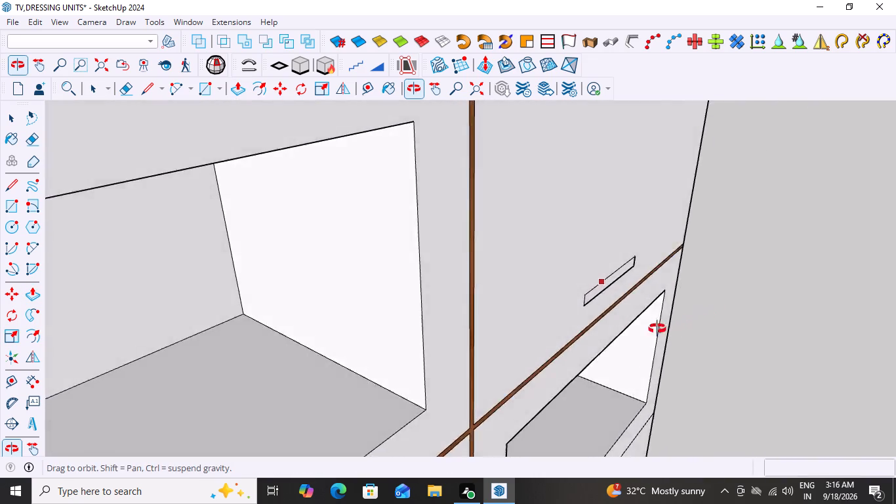
middle_click_drag(657, 329, 668, 184)
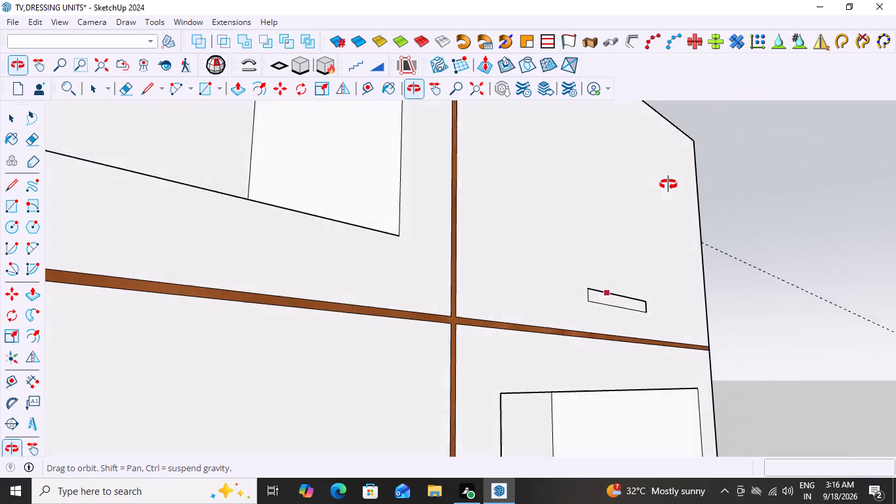
middle_click_drag(668, 184, 492, 262)
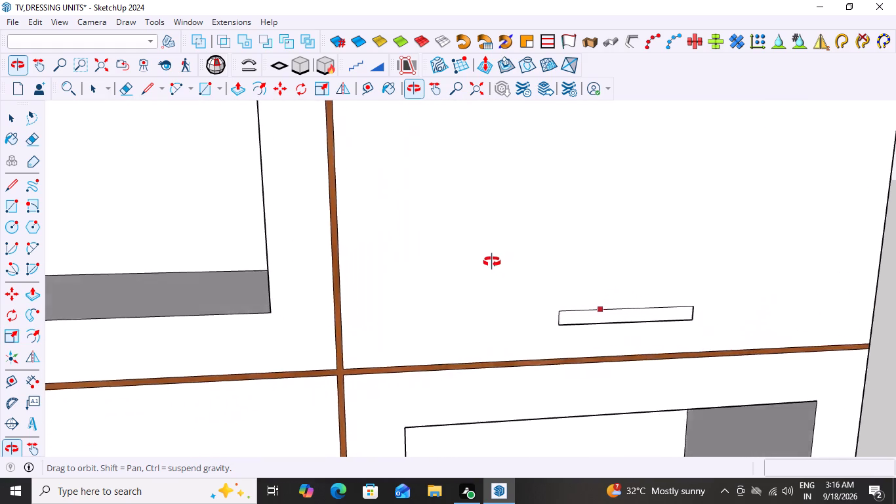
middle_click_drag(492, 262, 441, 260)
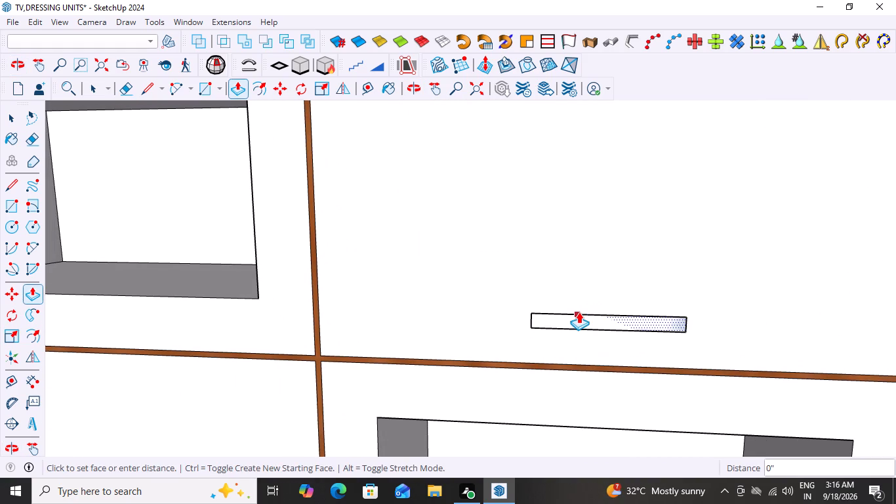
middle_click_drag(580, 314, 823, 392)
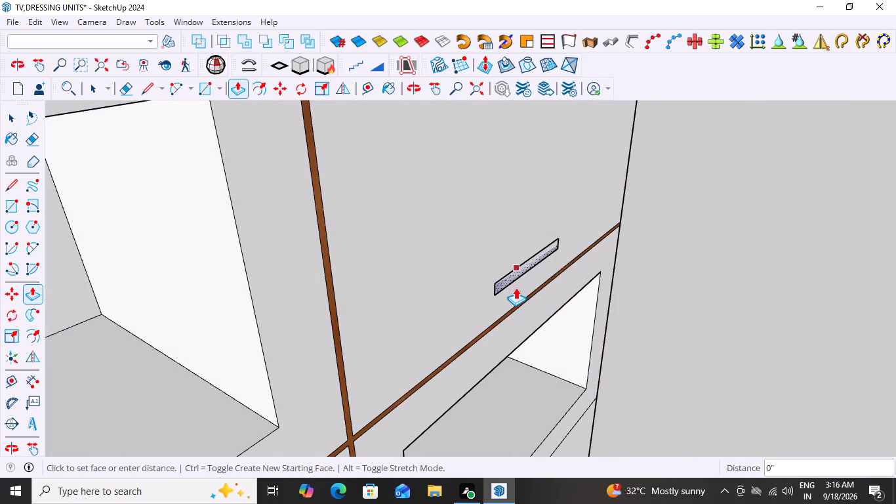
middle_click_drag(517, 289, 594, 324)
scroll(563, 310, "up", 3)
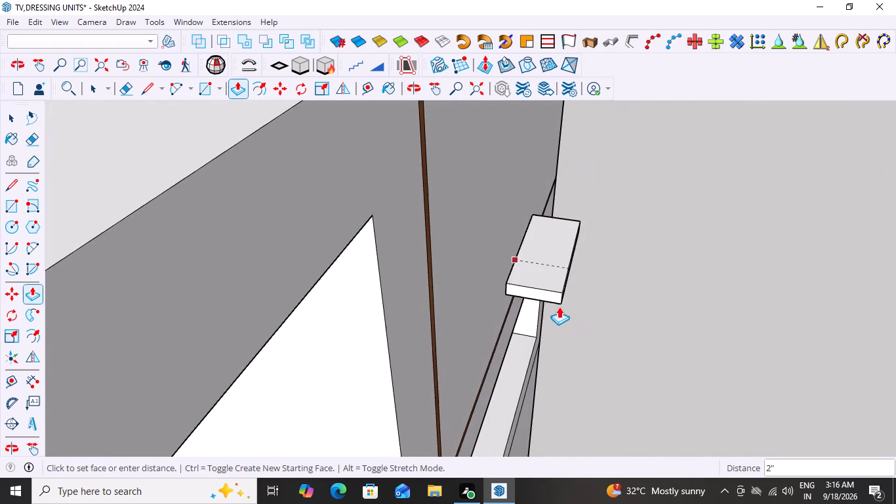
scroll(538, 287, "up", 7)
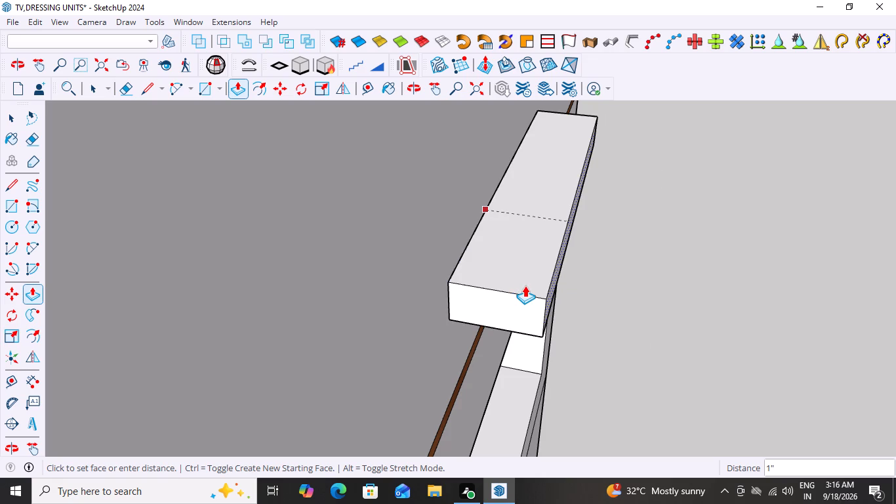
key("0")
key("period")
key("5")
key("shift+quotedbl")
key("Return")
Examine the raised handle on the top-right panel from the front, close up and at oblique angles against the whole unit.
scroll(617, 326, "down", 6)
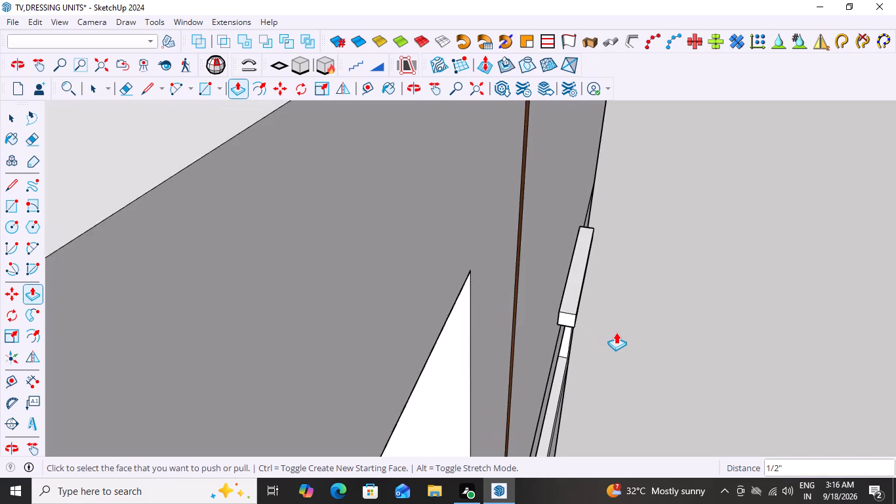
scroll(616, 332, "down", 14)
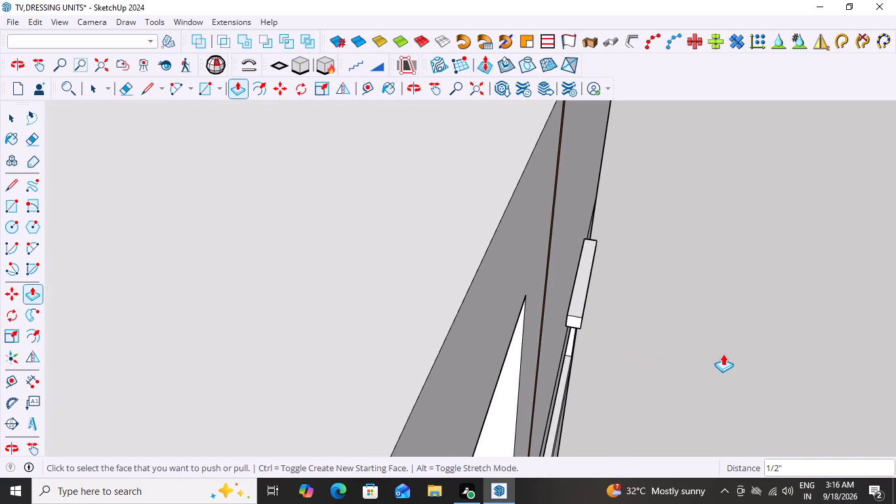
scroll(723, 354, "down", 2)
middle_click_drag(766, 356, 689, 361)
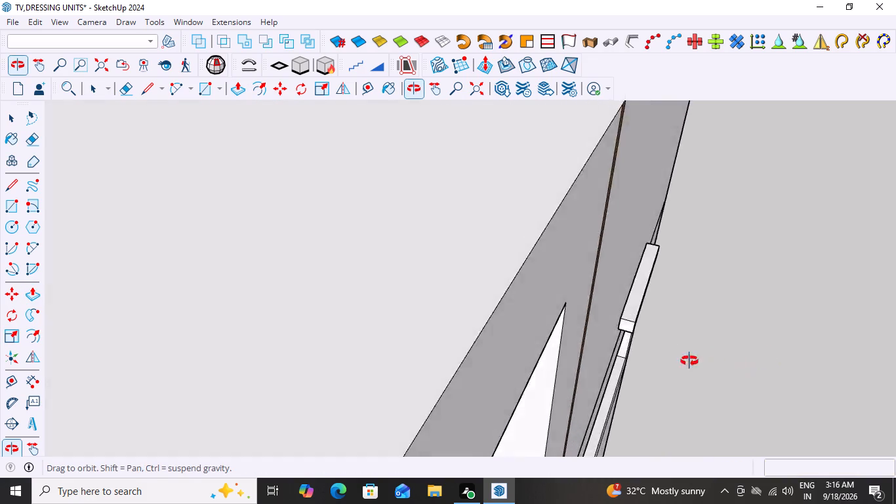
middle_click_drag(689, 361, 562, 347)
scroll(565, 339, "down", 8)
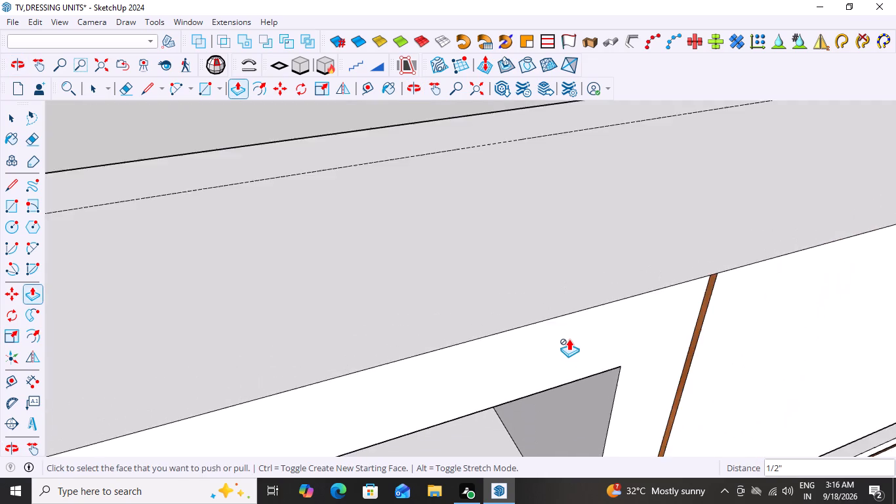
scroll(569, 339, "down", 20)
middle_click_drag(740, 400, 650, 343)
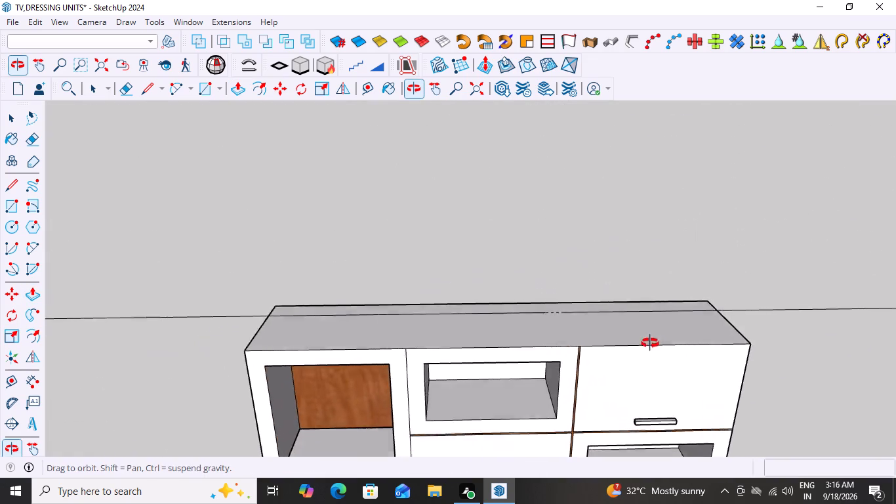
middle_click_drag(650, 343, 649, 325)
scroll(693, 385, "down", 9)
scroll(695, 432, "up", 5)
scroll(694, 427, "down", 1)
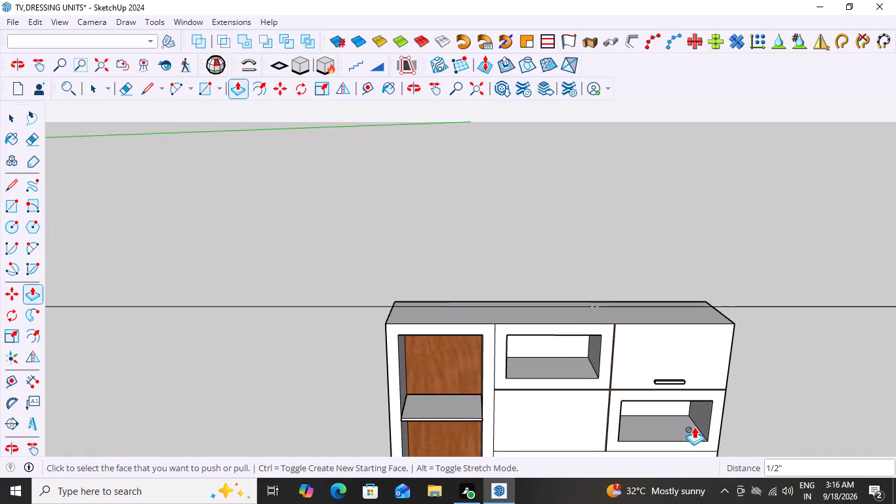
scroll(691, 422, "up", 9)
scroll(655, 344, "up", 8)
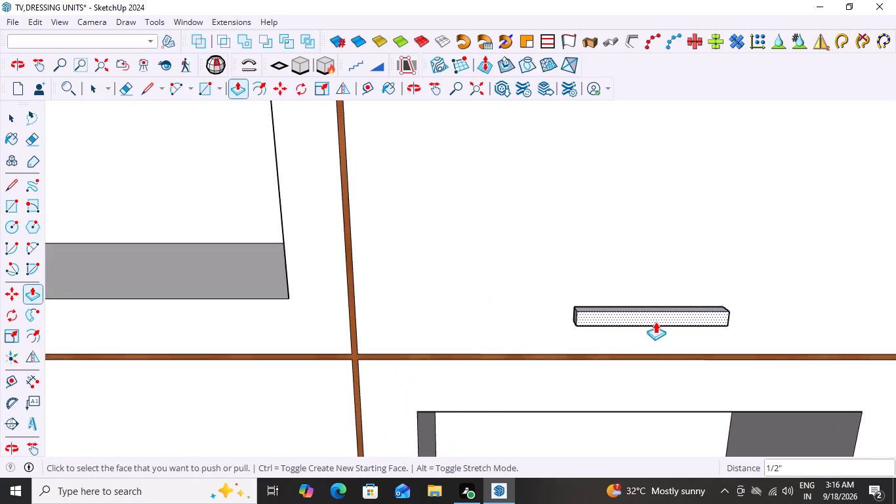
scroll(655, 322, "up", 6)
scroll(655, 322, "down", 18)
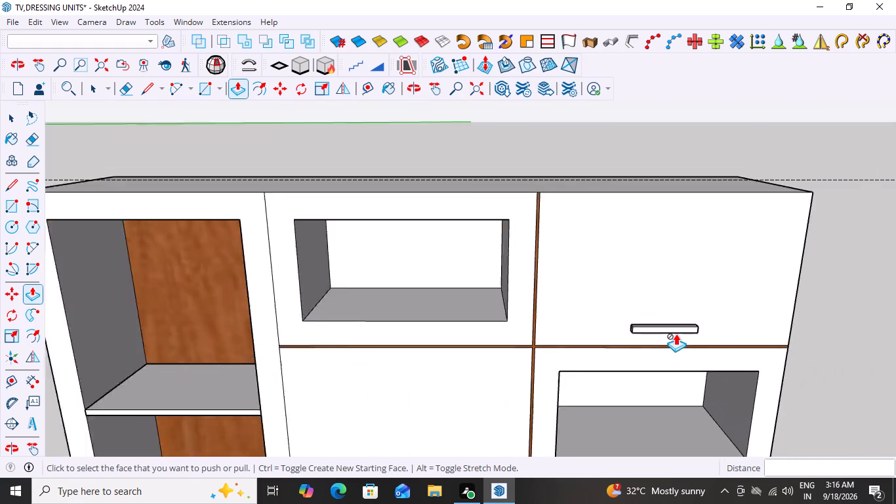
scroll(676, 333, "down", 7)
key("space")
left_click(791, 211)
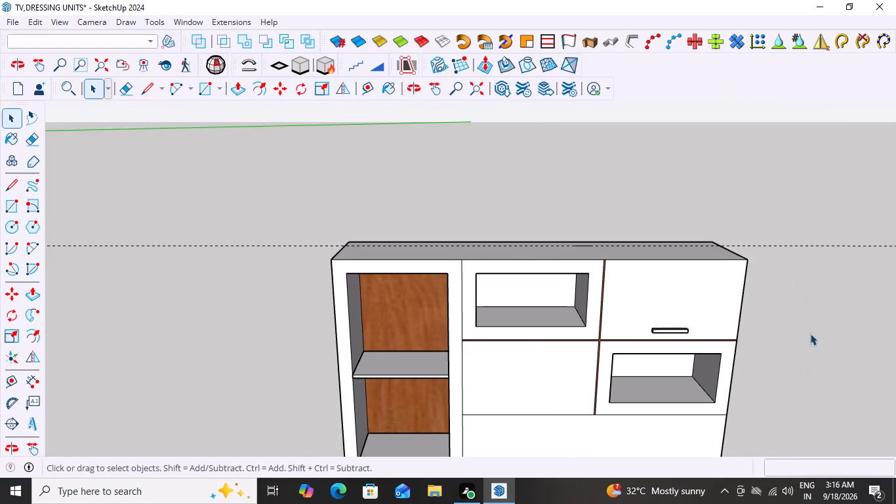
middle_click_drag(804, 336, 585, 342)
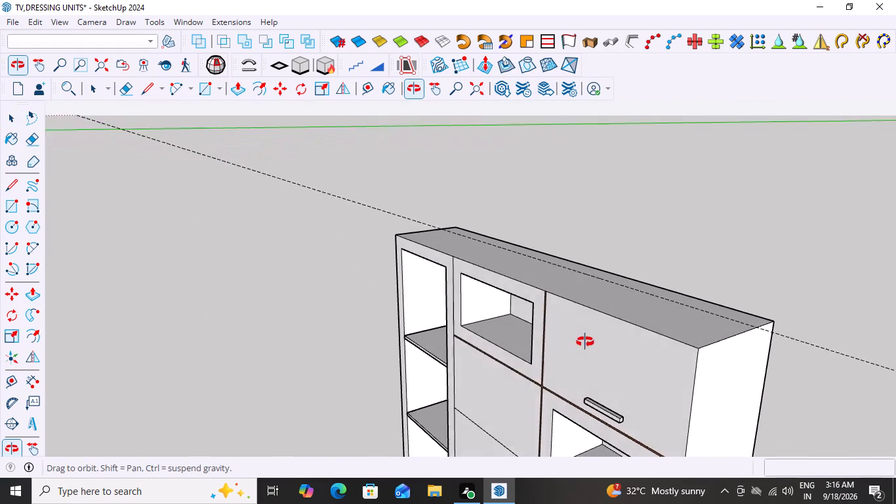
middle_click_drag(585, 342, 588, 343)
scroll(626, 343, "down", 9)
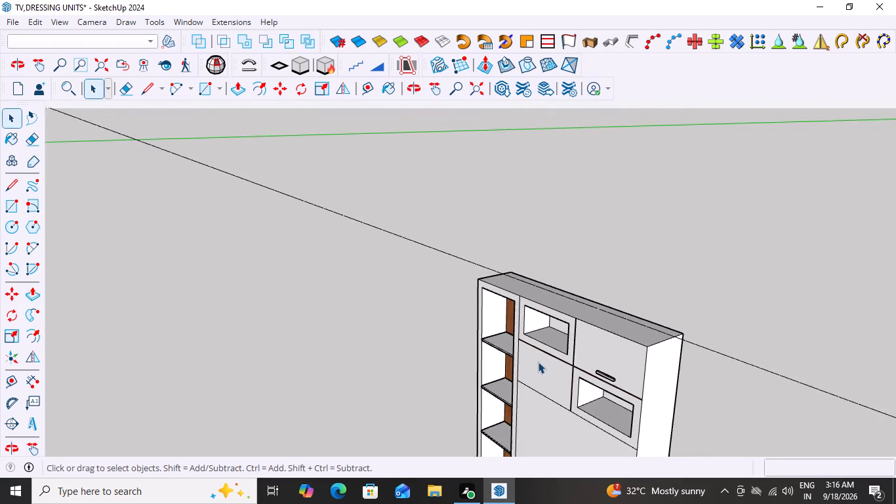
scroll(538, 362, "down", 3)
middle_click_drag(680, 396, 813, 385)
scroll(526, 344, "up", 4)
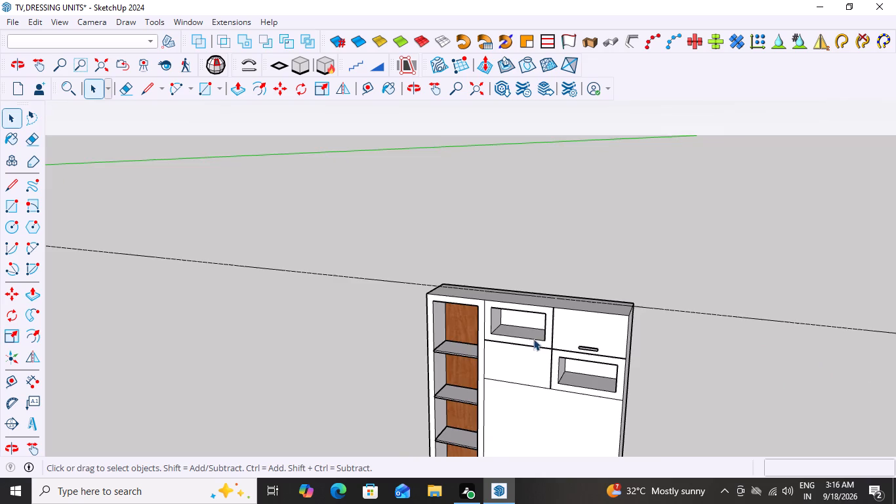
scroll(533, 339, "up", 12)
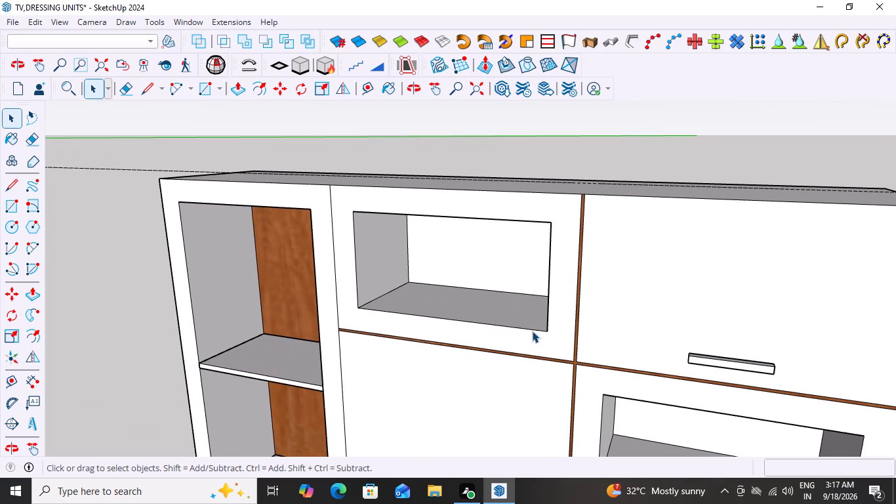
Examine the raised handle and the surrounding upper panels from oblique angles and from the front.
middle_click_drag(537, 320, 590, 345)
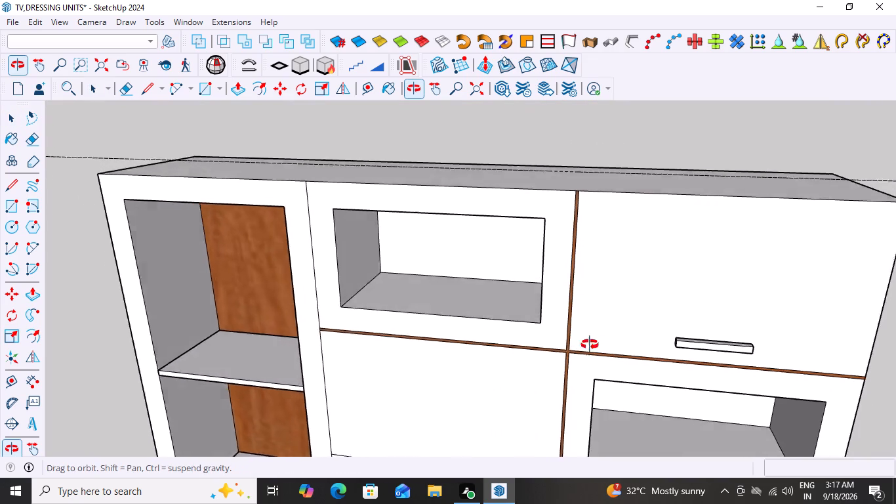
middle_click_drag(590, 345, 826, 324)
middle_click_drag(843, 320, 817, 345)
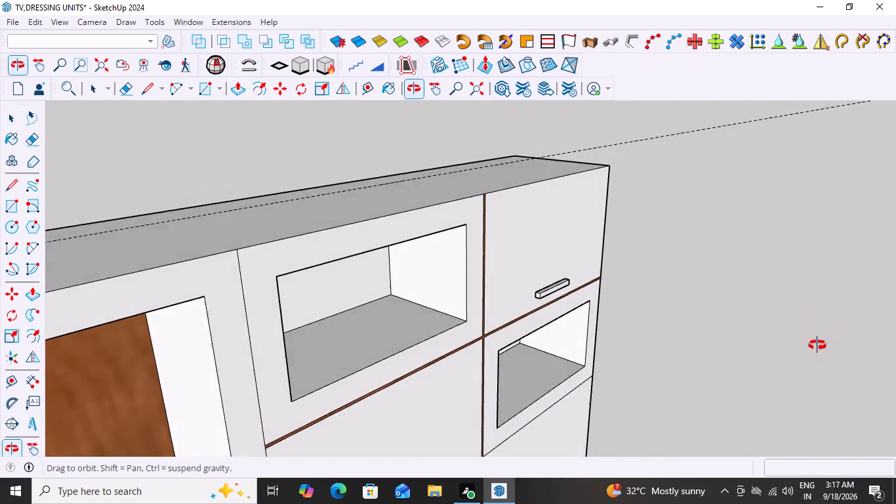
middle_click_drag(817, 345, 638, 332)
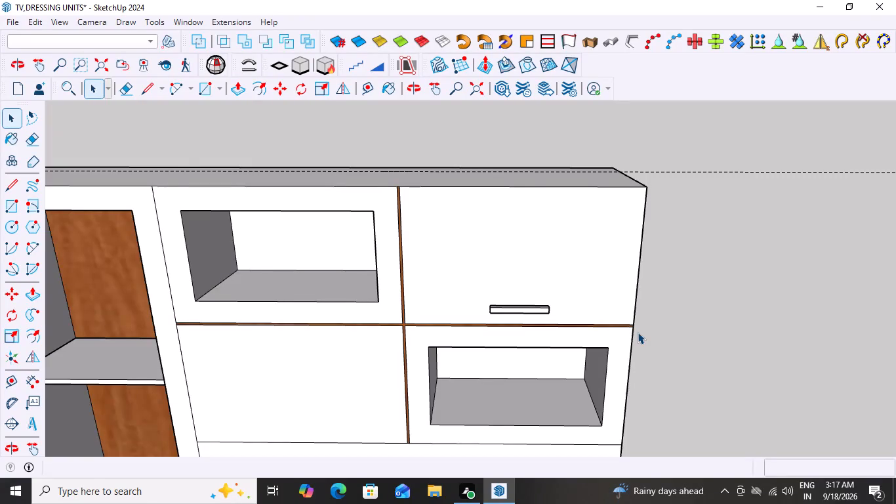
scroll(638, 332, "down", 7)
middle_click_drag(587, 322, 577, 283)
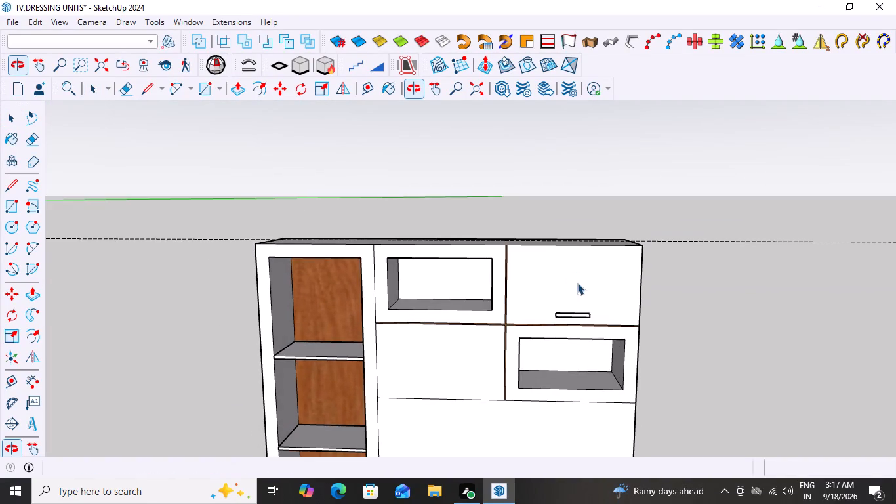
scroll(570, 387, "up", 3)
middle_click_drag(488, 346, 518, 304)
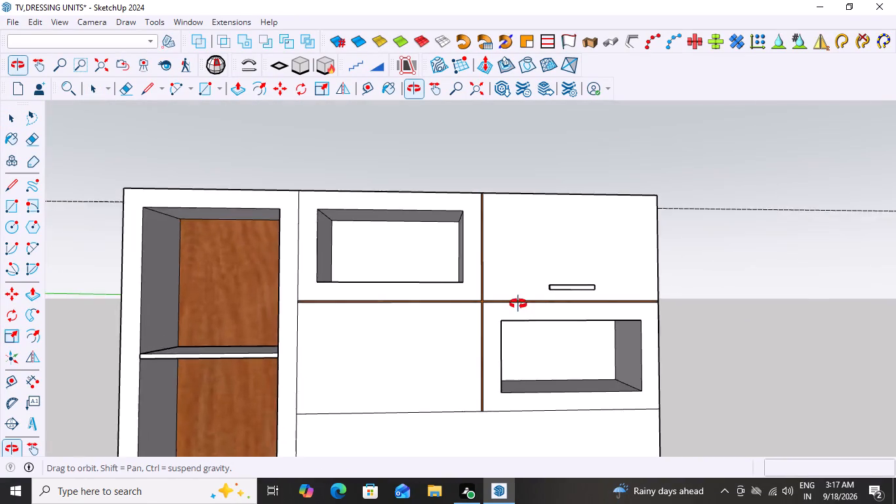
middle_click_drag(518, 304, 478, 318)
scroll(485, 356, "down", 2)
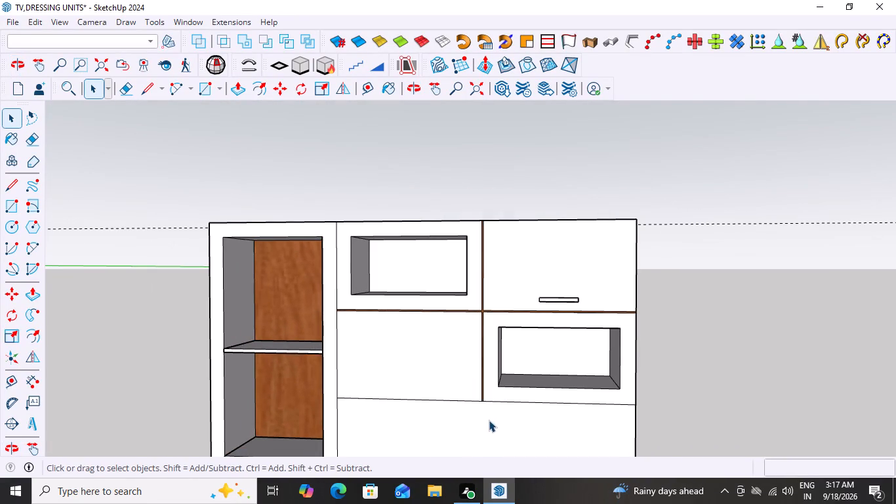
Select the whole raised handle on the plain top-right panel and make it a group.
scroll(489, 420, "up", 1)
left_click(575, 284)
triple_click(575, 284)
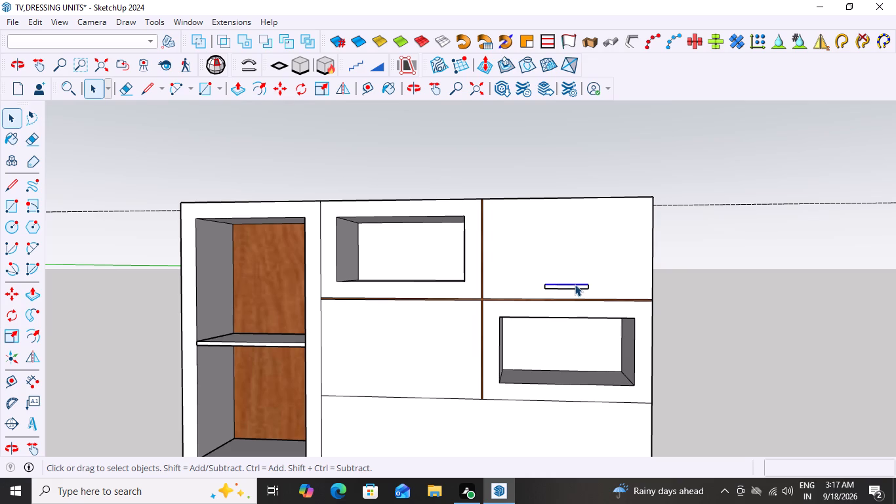
left_click(575, 284)
middle_click_drag(575, 284, 674, 393)
scroll(599, 316, "up", 1)
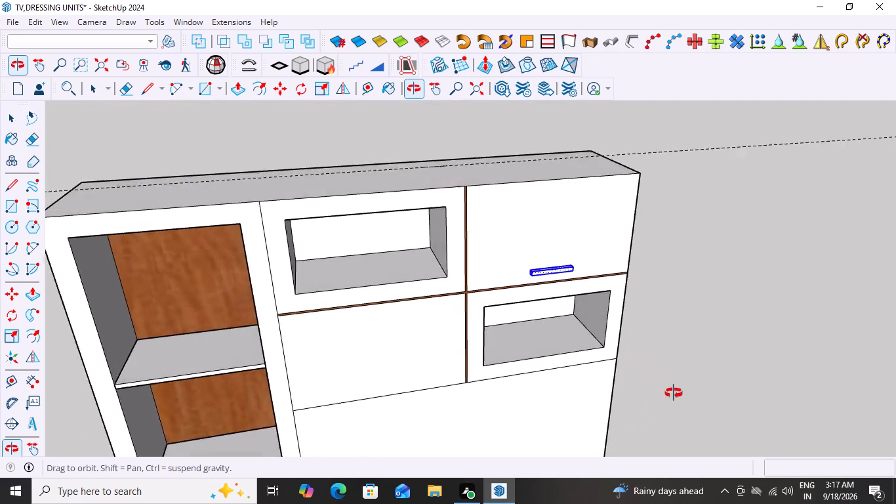
middle_click_drag(674, 393, 701, 411)
right_click(542, 257)
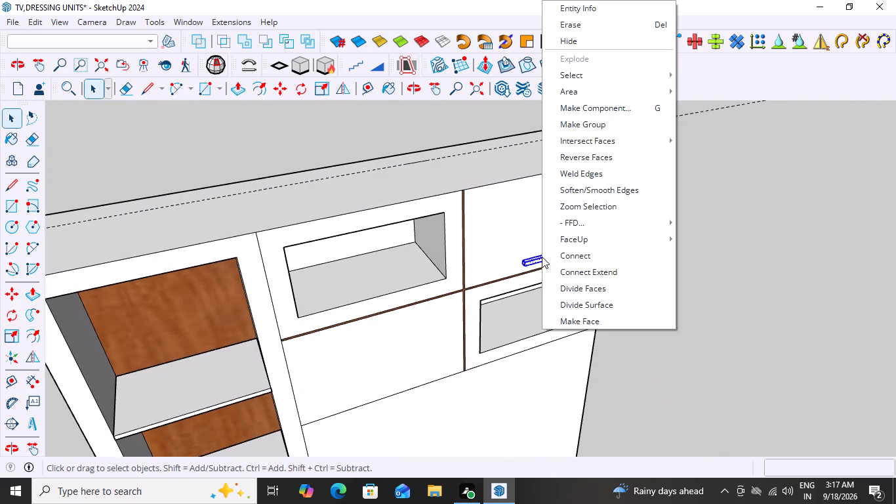
left_click(581, 125)
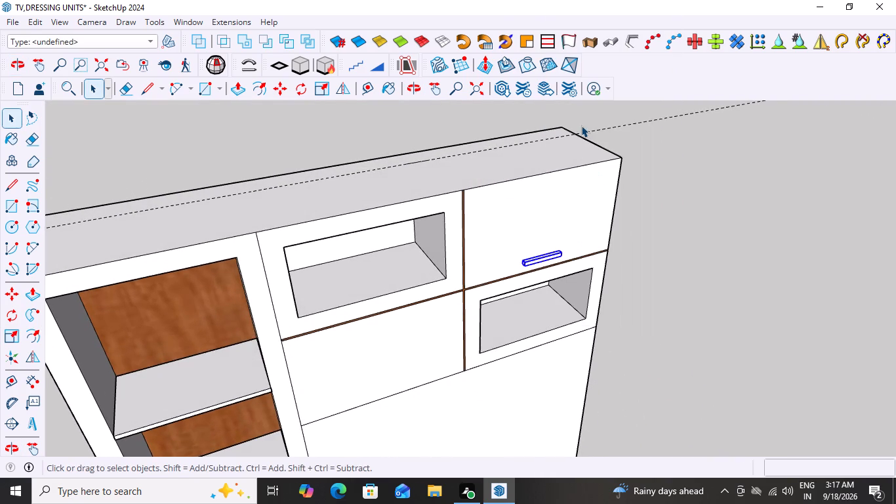
Copy the handle group about 2' diagonally onto the plain lower-left upper panel, just above its bottom edge.
scroll(563, 277, "up", 5)
middle_click_drag(565, 270, 472, 238)
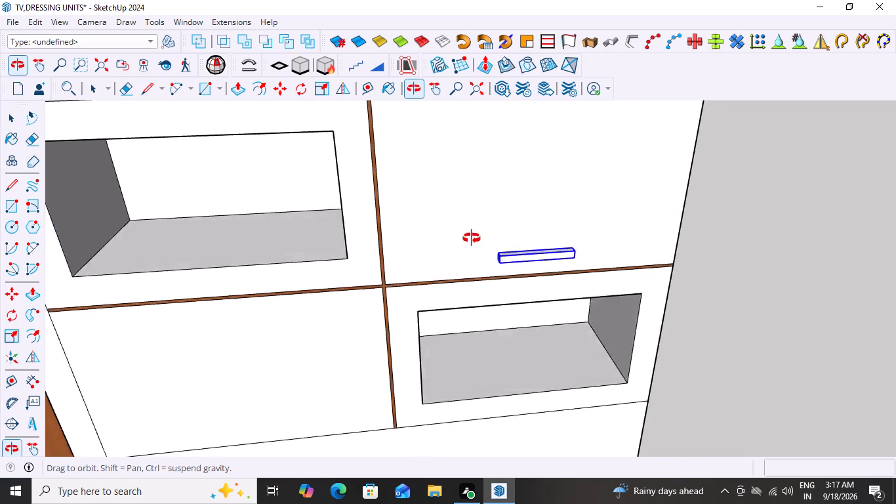
middle_click_drag(472, 238, 394, 203)
scroll(595, 262, "up", 9)
middle_click_drag(569, 274, 553, 281)
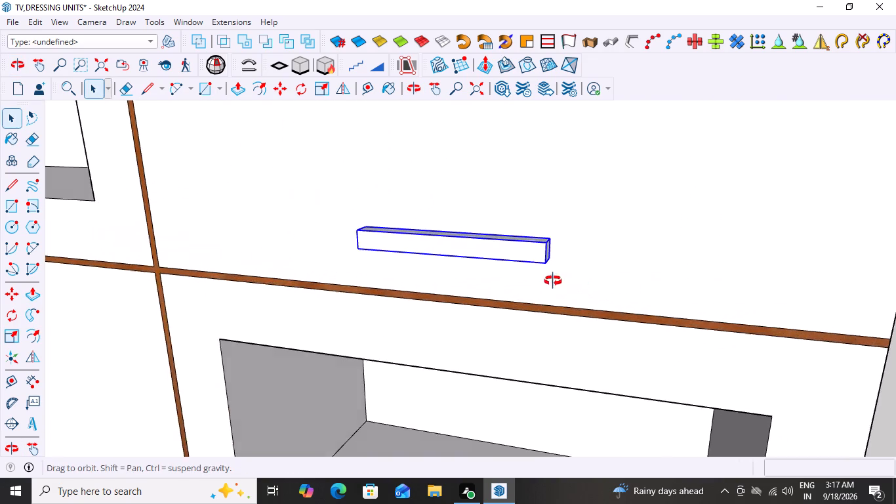
middle_click_drag(553, 281, 495, 289)
key("m")
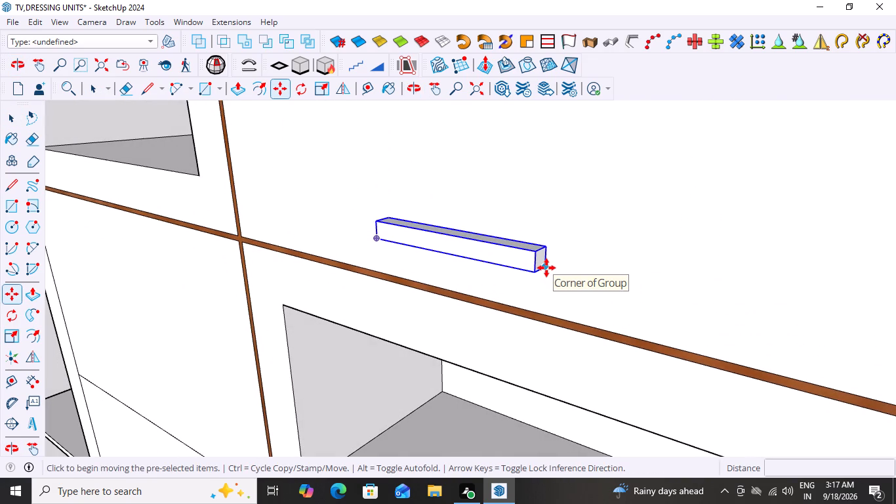
left_click(546, 268)
scroll(477, 312, "down", 6)
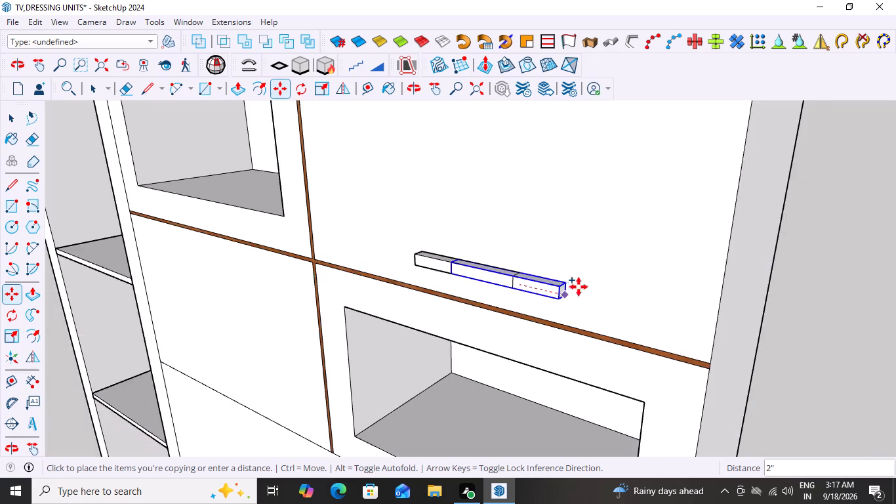
scroll(579, 287, "down", 17)
middle_click_drag(489, 397, 589, 385)
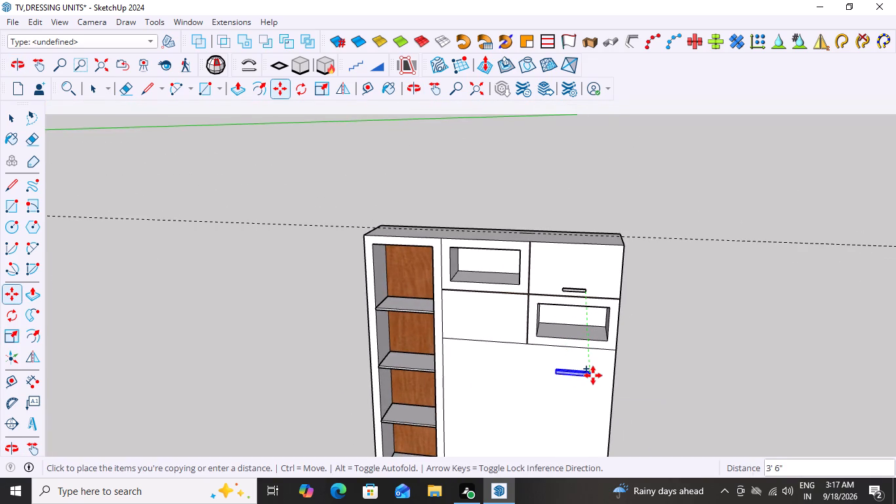
scroll(544, 371, "down", 2)
middle_click_drag(483, 377, 563, 341)
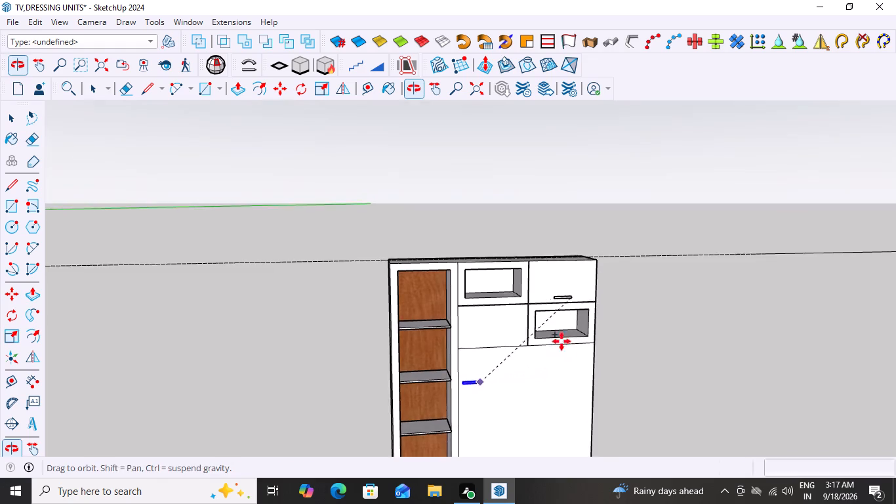
scroll(506, 348, "up", 9)
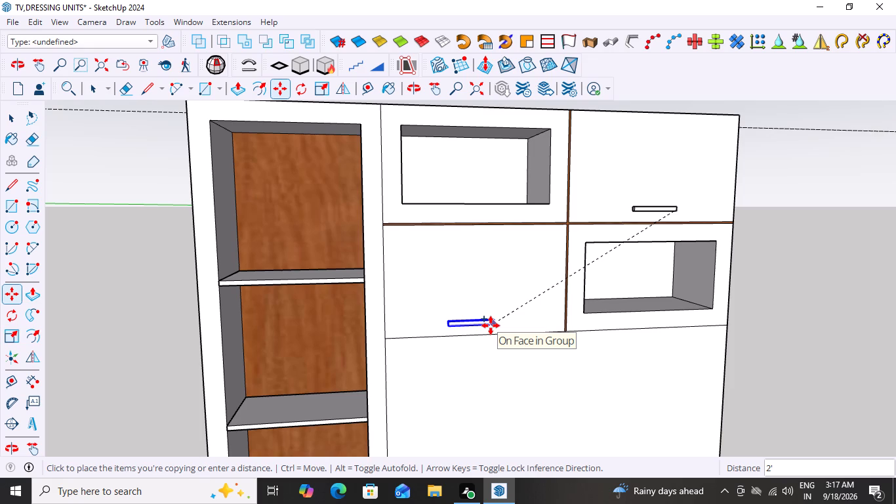
left_click(491, 325)
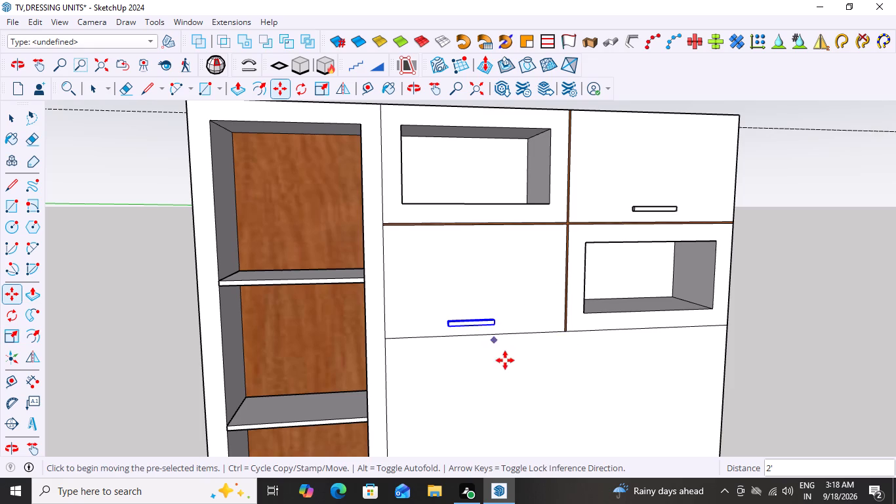
Move the copied handle by about 1" across the face of the plain lower-left upper panel, keeping it just above the bottom edge.
middle_click_drag(479, 371, 450, 326)
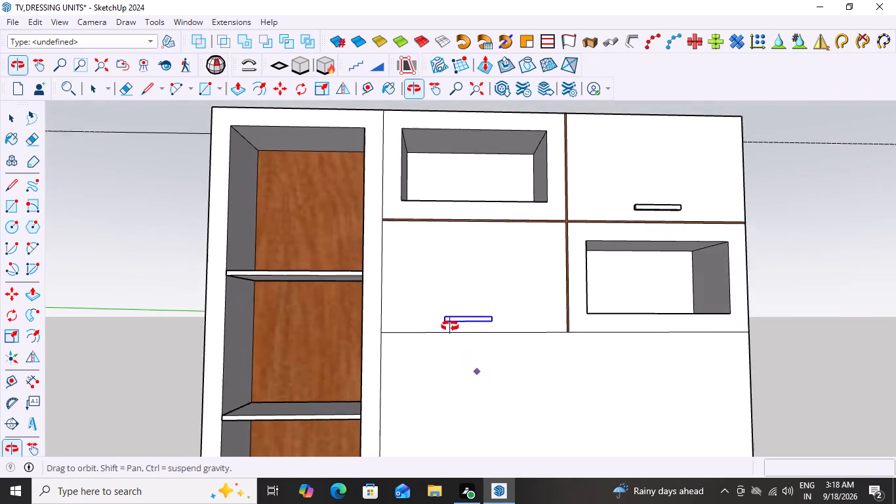
middle_click_drag(450, 326, 478, 345)
scroll(493, 378, "up", 2)
scroll(447, 303, "up", 3)
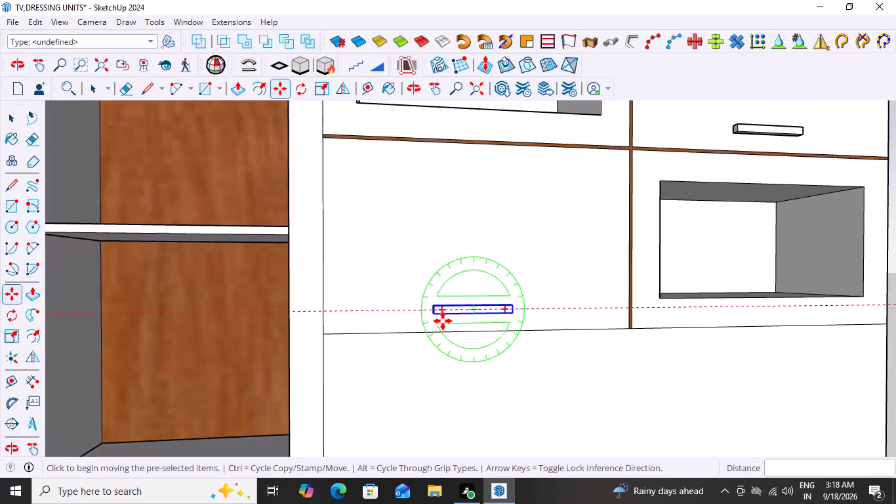
scroll(443, 321, "up", 3)
middle_click_drag(441, 327, 643, 419)
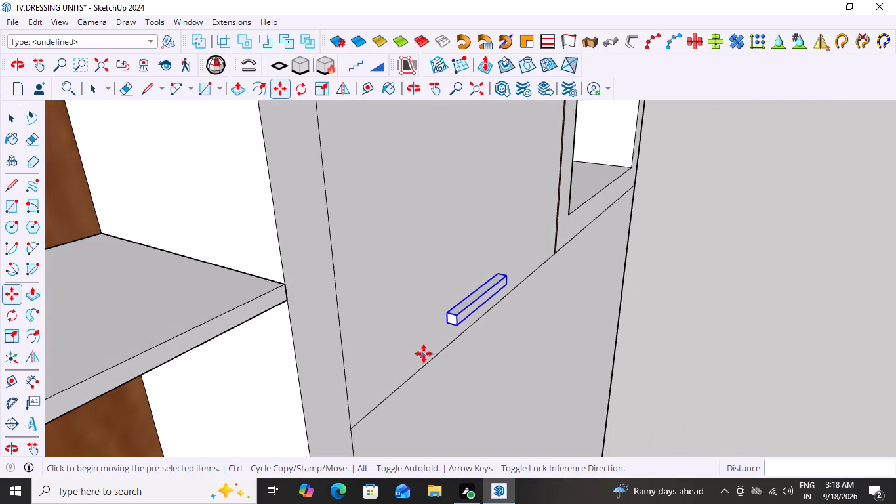
scroll(424, 352, "up", 3)
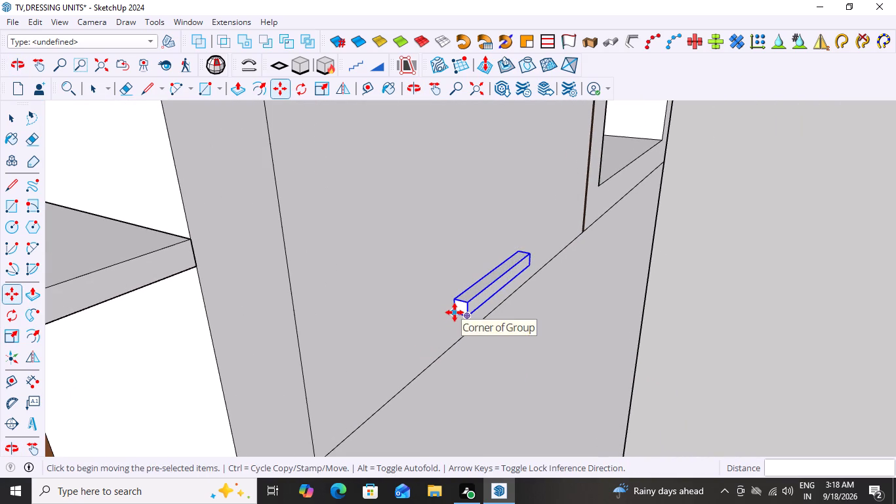
left_click(455, 312)
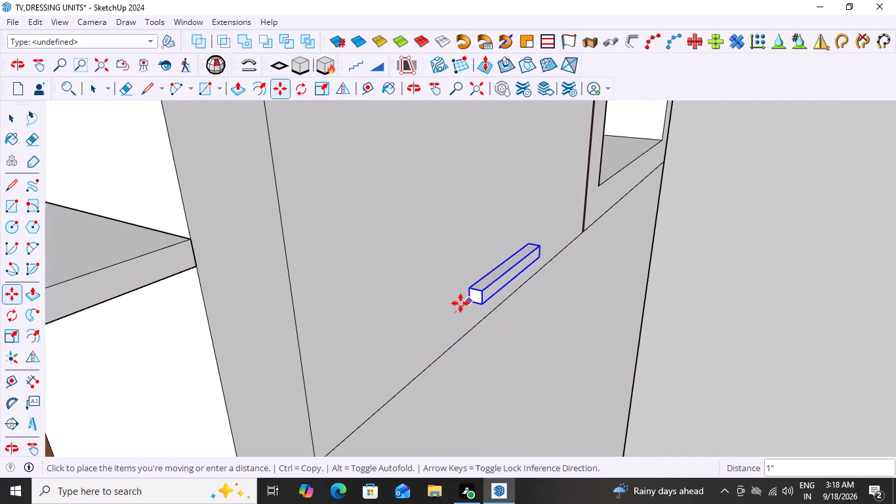
middle_click_drag(460, 303, 255, 262)
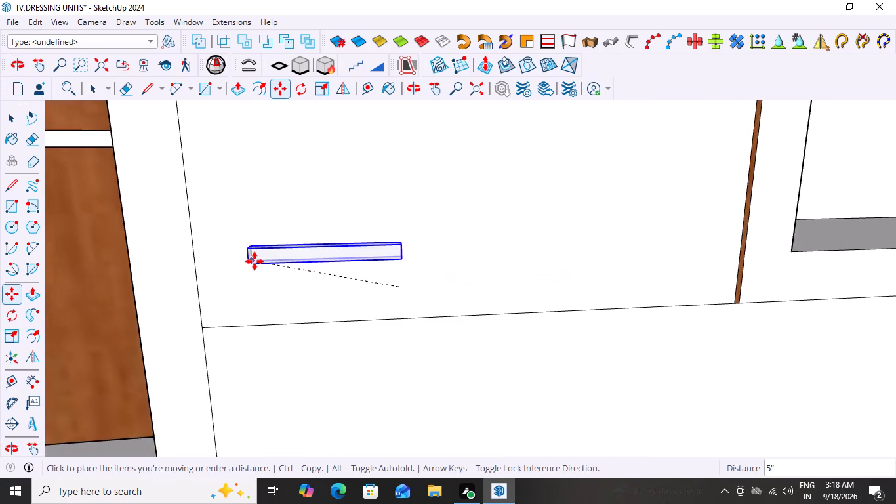
scroll(255, 261, "down", 10)
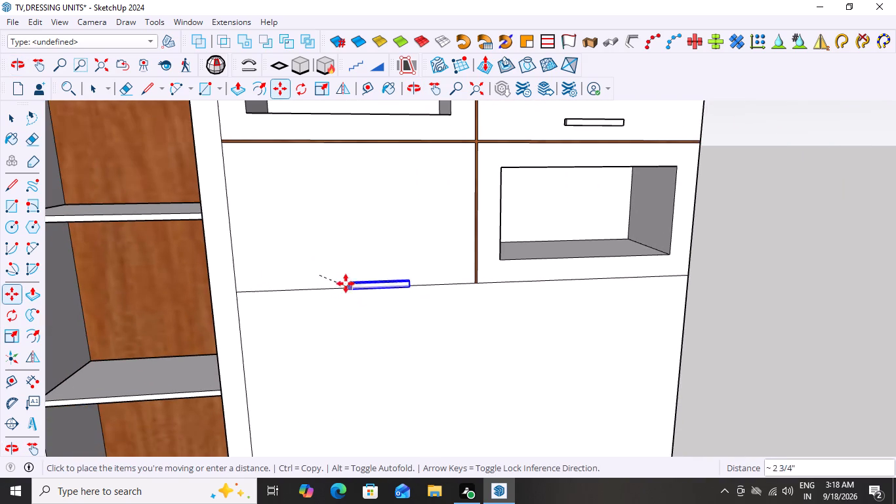
scroll(340, 283, "up", 3)
scroll(340, 284, "down", 6)
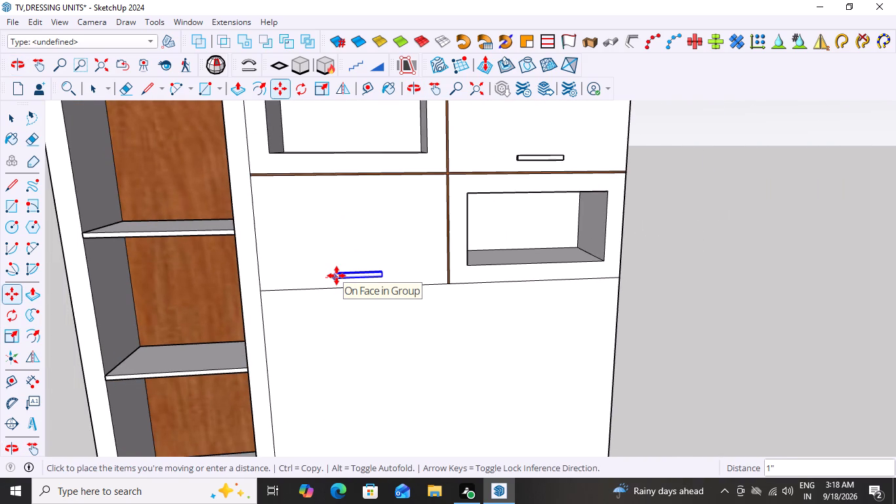
left_click(336, 276)
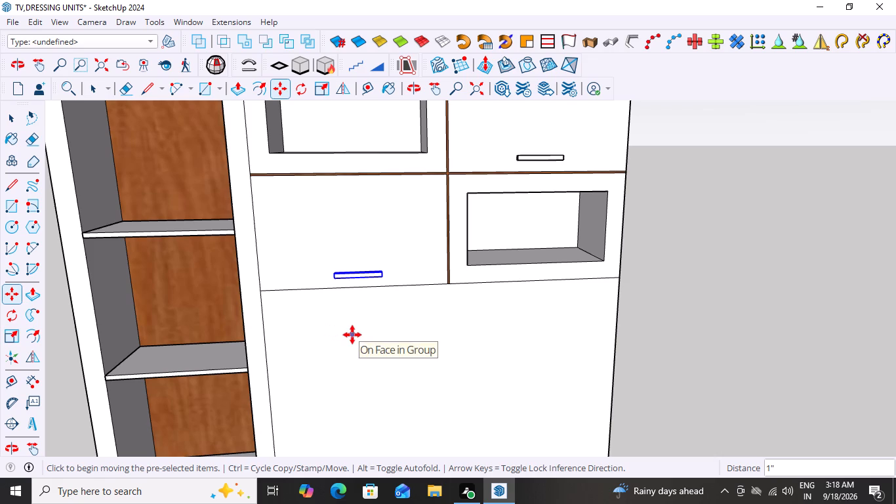
Deselect the copied handle and check both handles against the whole unit from the front.
key("space")
scroll(351, 333, "down", 1)
middle_click_drag(351, 333, 319, 331)
scroll(341, 300, "down", 6)
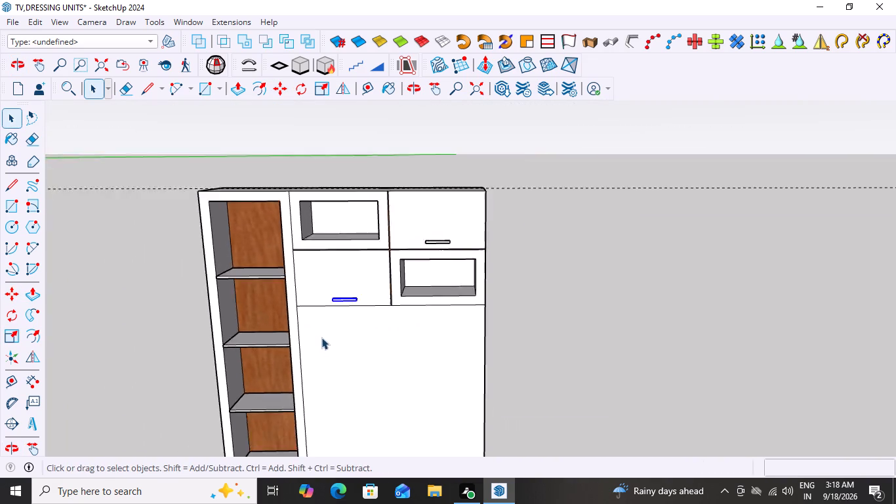
scroll(321, 337, "down", 4)
middle_click_drag(398, 347, 395, 320)
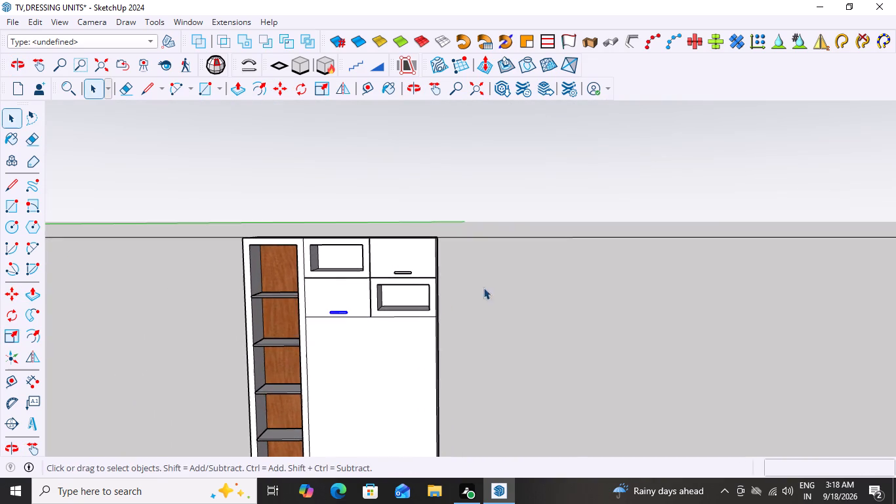
left_click(502, 287)
scroll(521, 297, "down", 10)
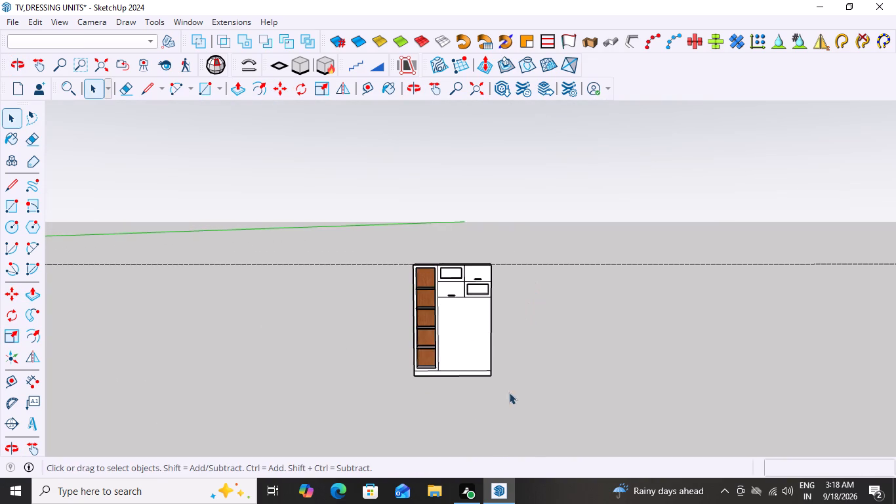
middle_click_drag(508, 395, 519, 387)
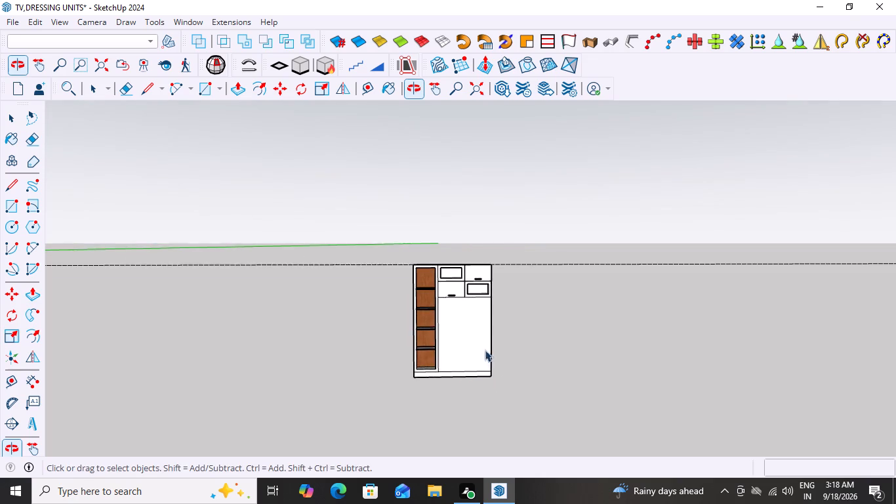
scroll(468, 321, "up", 11)
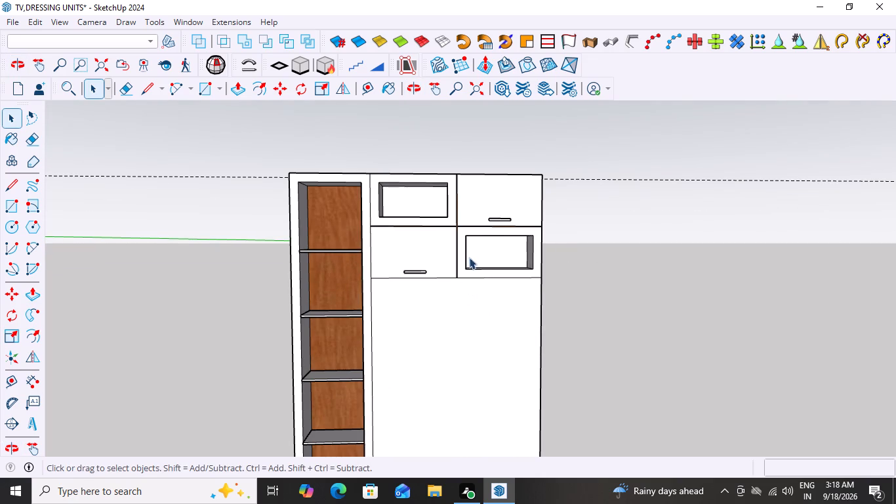
scroll(483, 249, "up", 3)
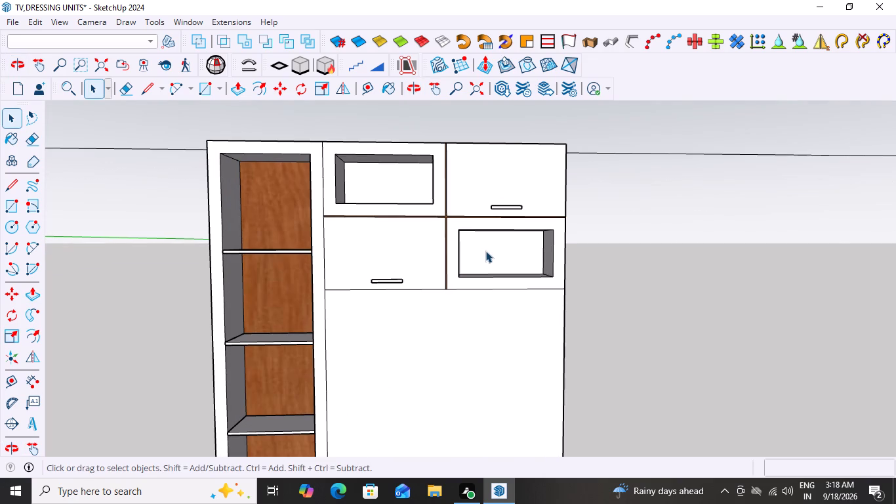
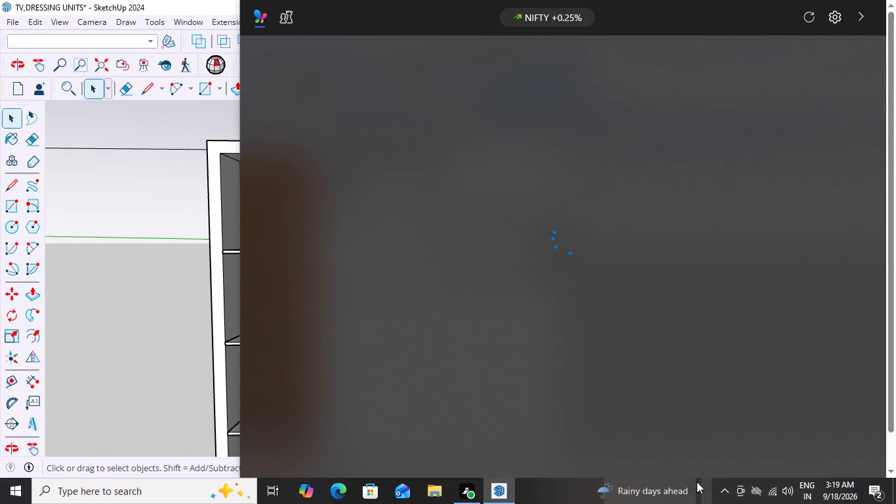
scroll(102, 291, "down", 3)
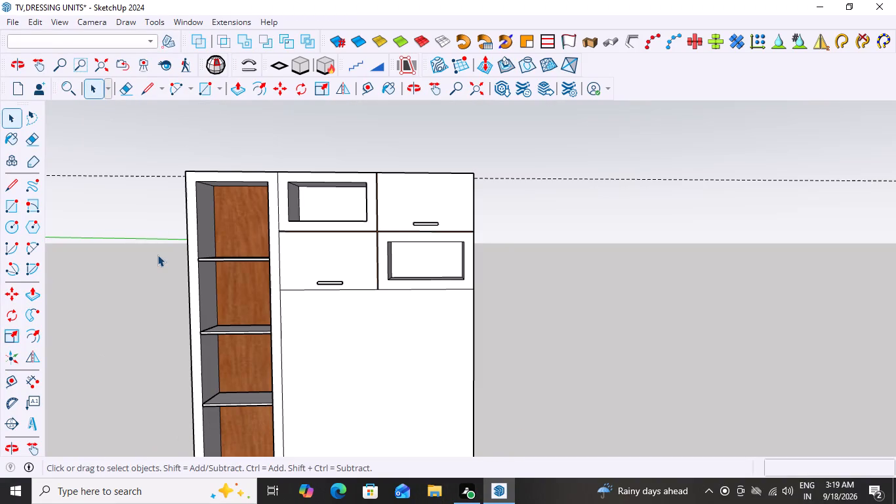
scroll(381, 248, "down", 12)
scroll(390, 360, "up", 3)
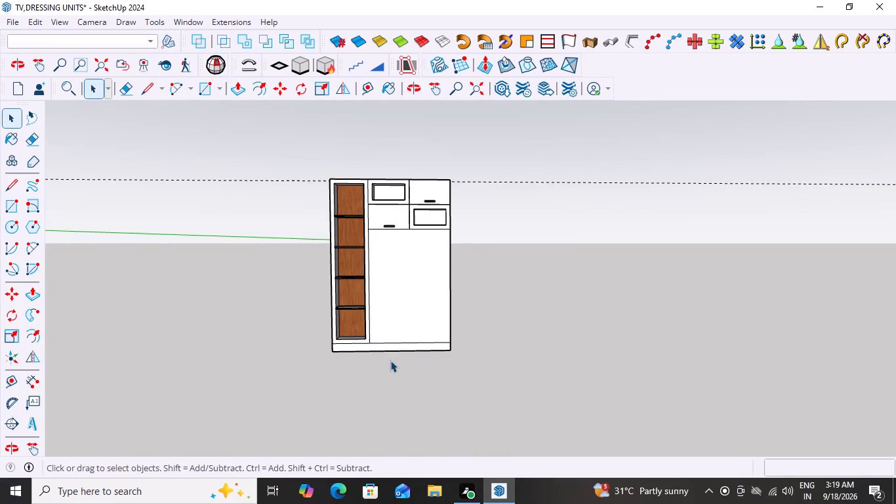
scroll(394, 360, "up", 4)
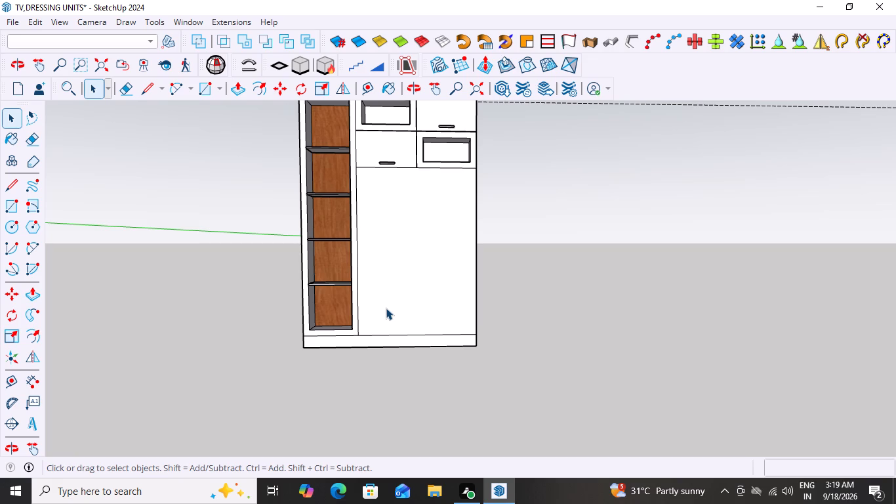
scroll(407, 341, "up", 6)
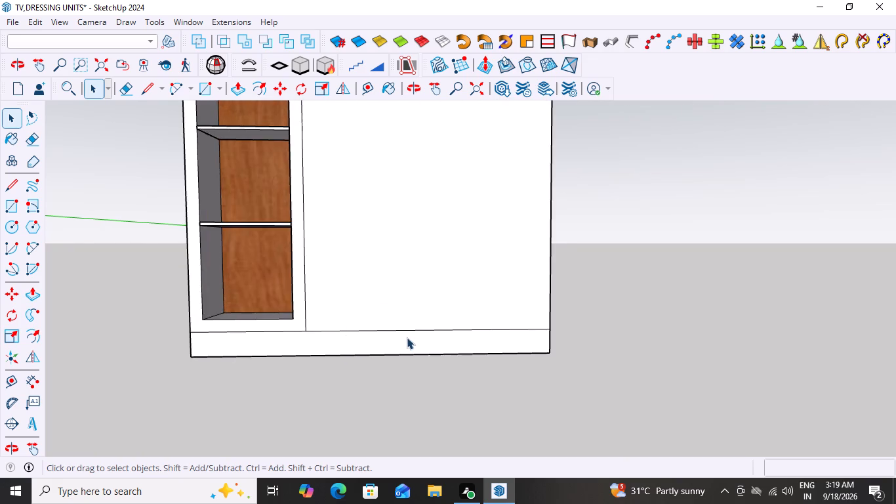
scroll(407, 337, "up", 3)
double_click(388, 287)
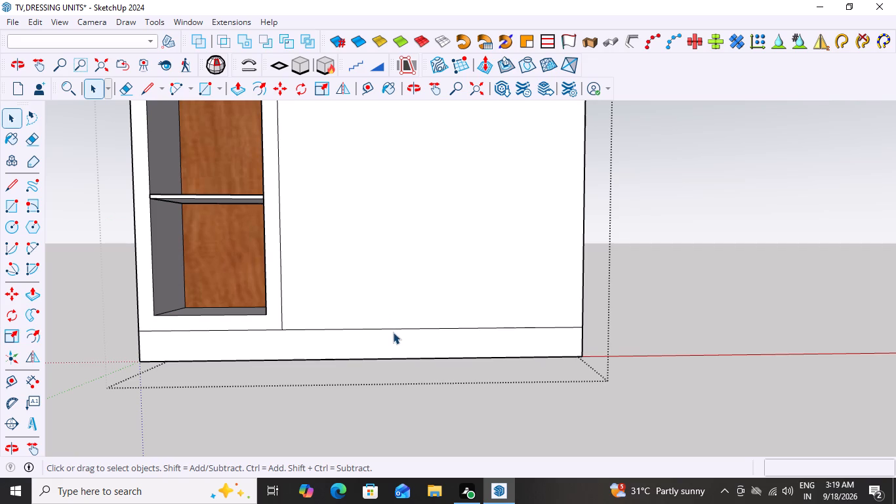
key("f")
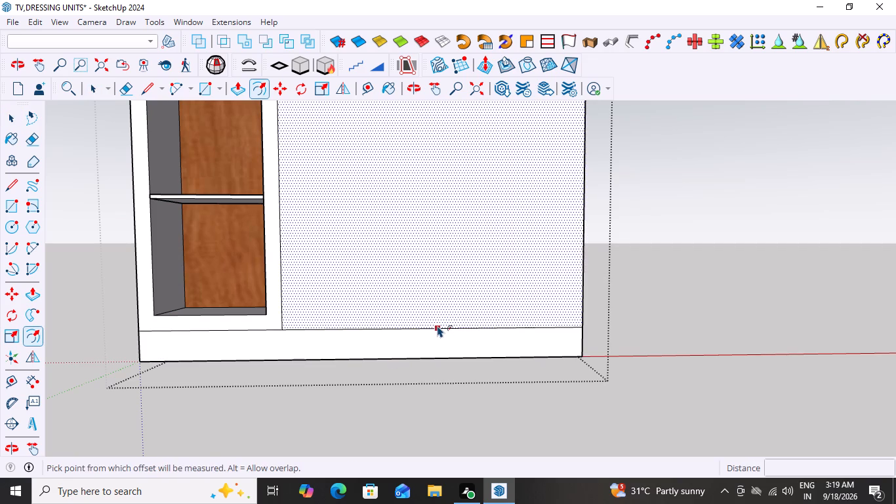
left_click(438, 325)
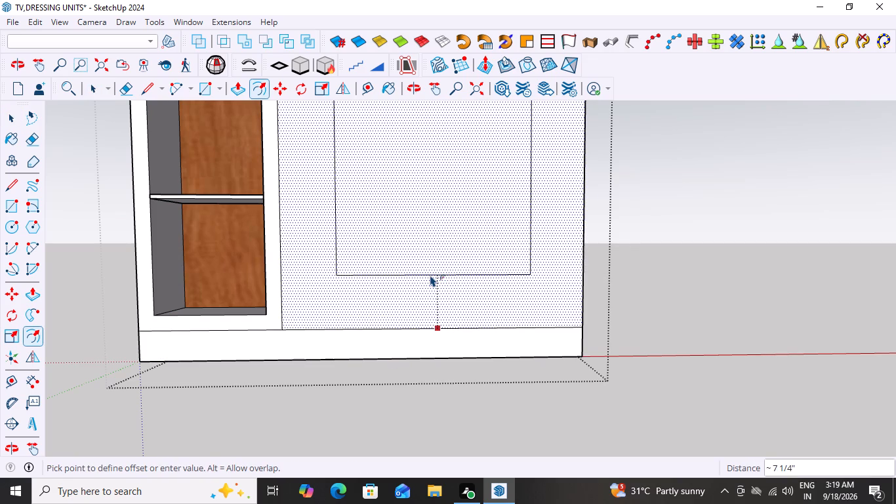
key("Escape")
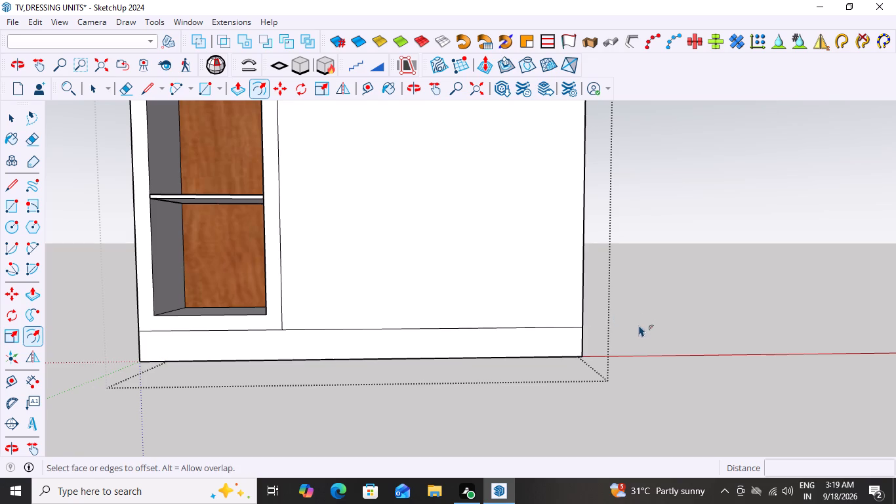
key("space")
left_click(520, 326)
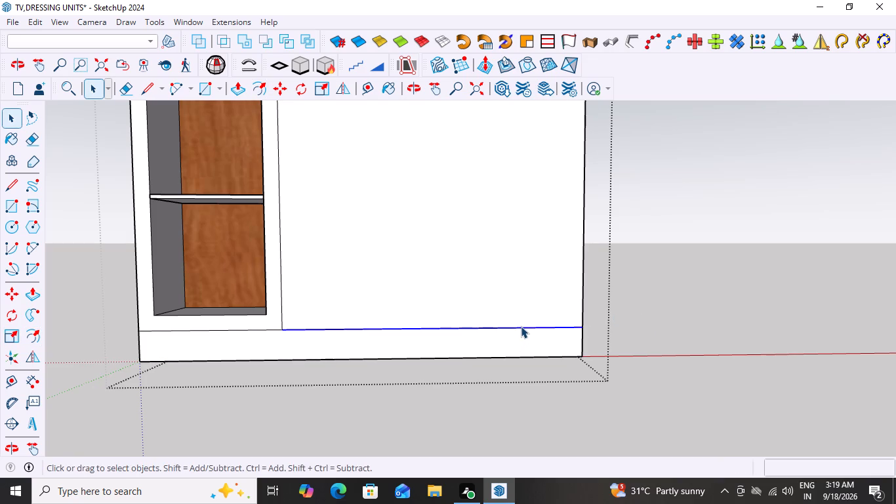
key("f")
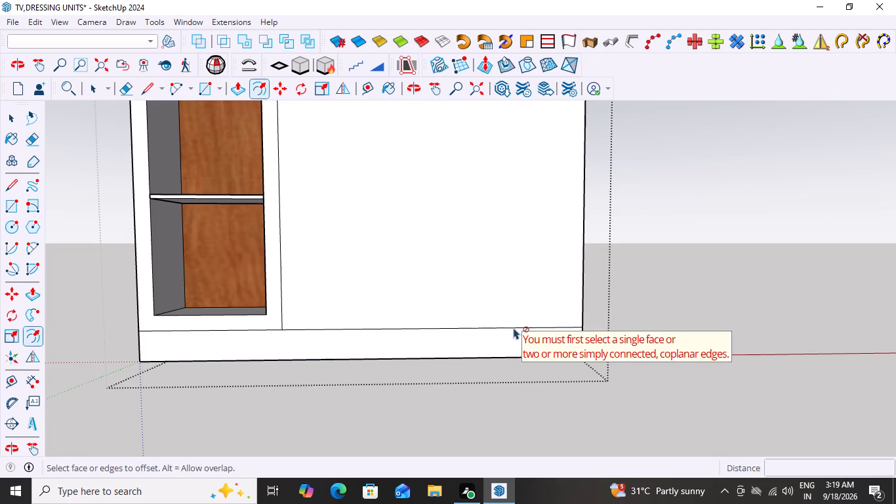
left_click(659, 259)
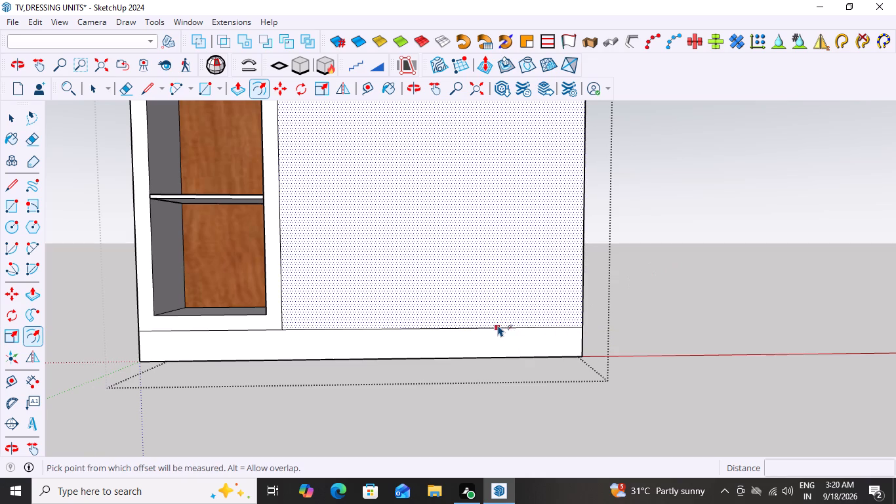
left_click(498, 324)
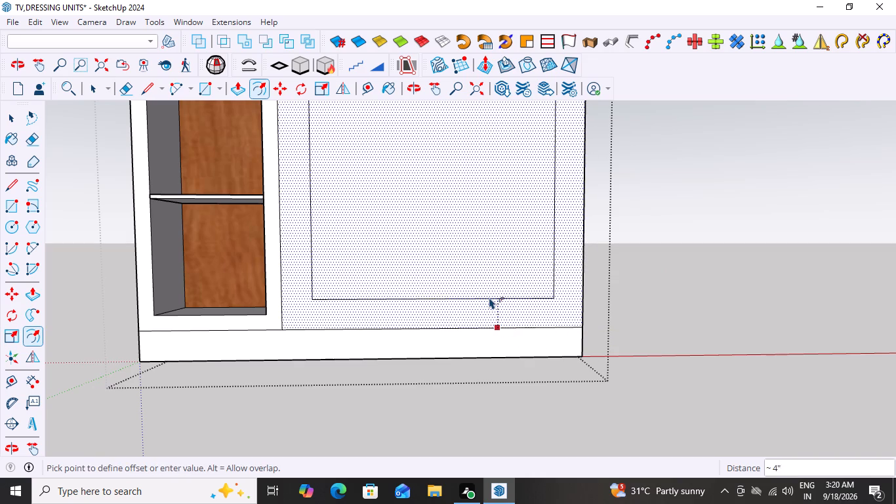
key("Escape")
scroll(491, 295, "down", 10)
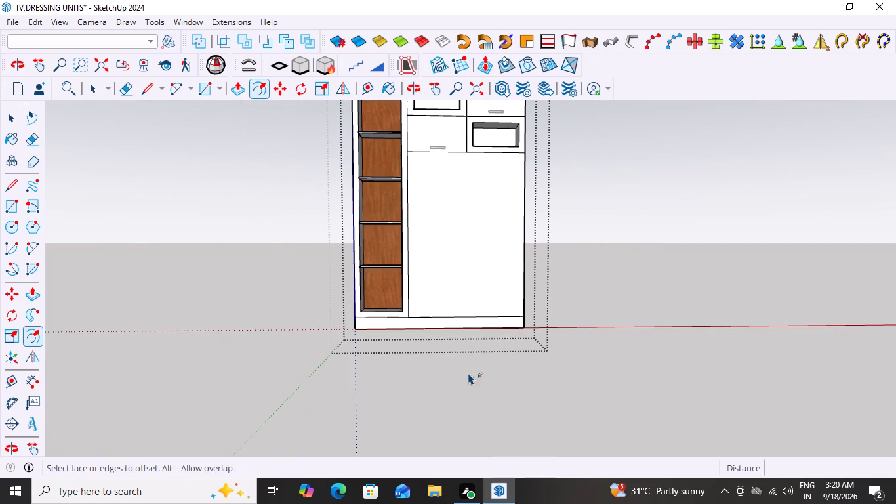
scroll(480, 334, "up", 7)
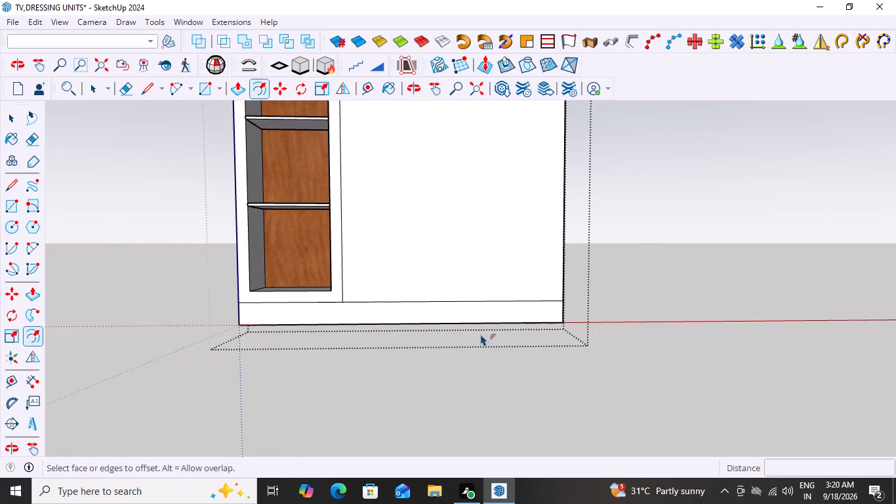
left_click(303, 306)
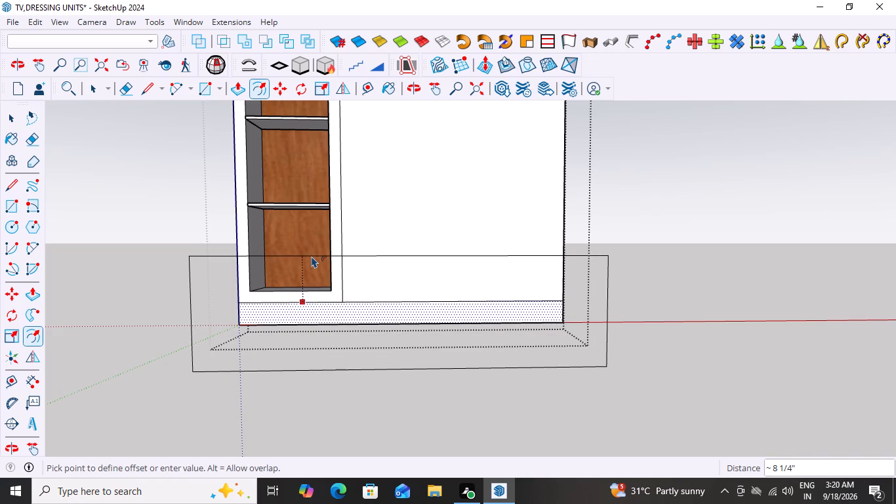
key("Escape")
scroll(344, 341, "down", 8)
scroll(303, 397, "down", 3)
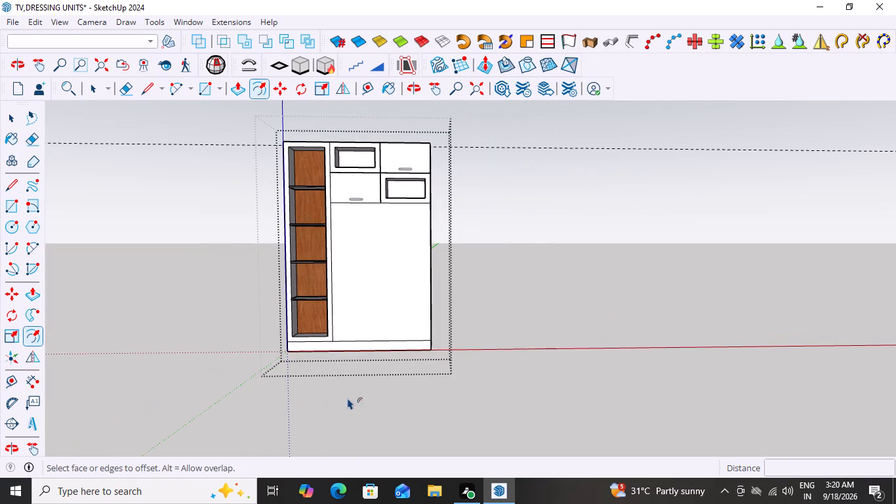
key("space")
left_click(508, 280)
Open the cabinet group for editing at its large blank front panel.
middle_click_drag(499, 284, 534, 284)
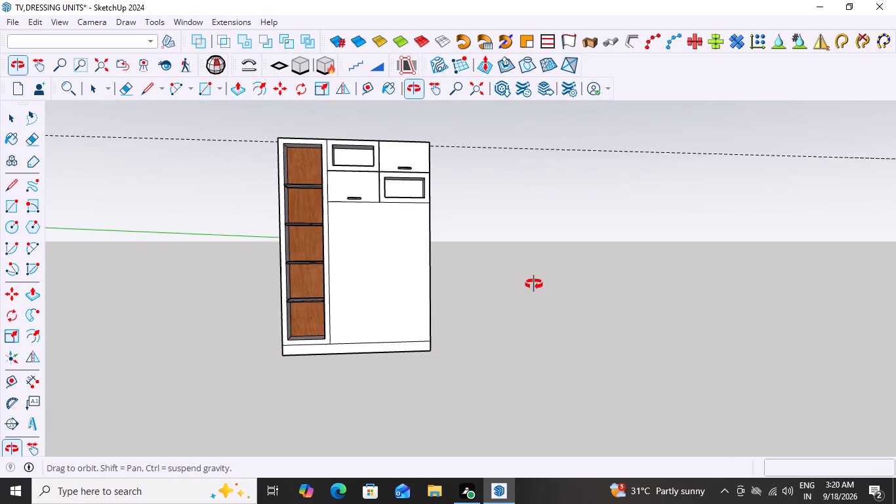
middle_click_drag(534, 284, 626, 250)
scroll(458, 343, "down", 3)
middle_click_drag(422, 364, 262, 385)
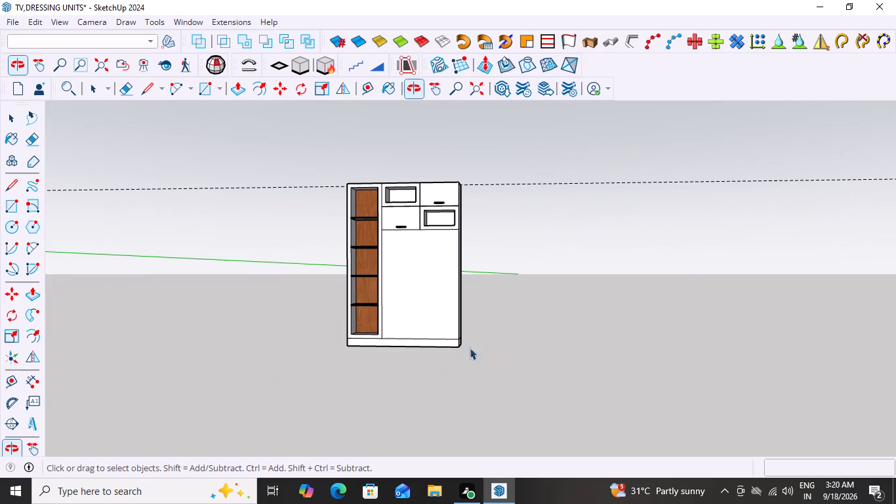
scroll(514, 339, "up", 3)
scroll(419, 343, "up", 4)
middle_click_drag(438, 350, 481, 364)
scroll(475, 361, "down", 7)
scroll(481, 366, "up", 2)
middle_click_drag(518, 348, 441, 353)
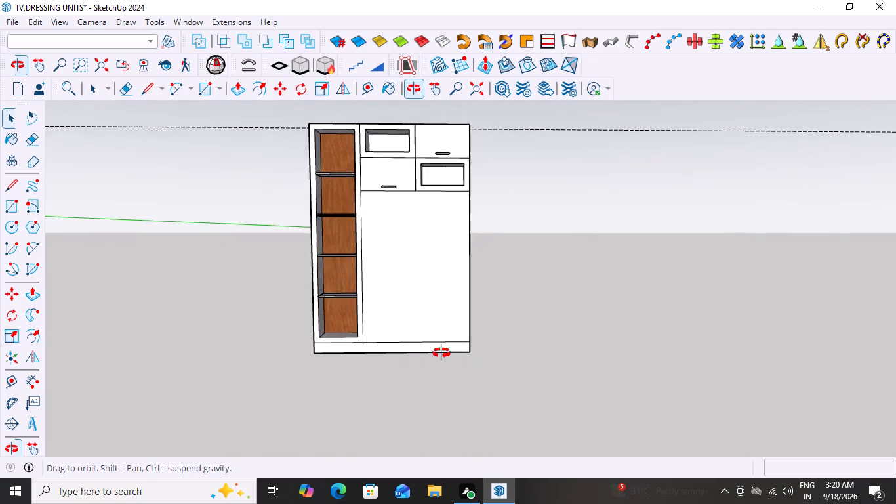
middle_click_drag(441, 353, 413, 350)
scroll(413, 350, "up", 1)
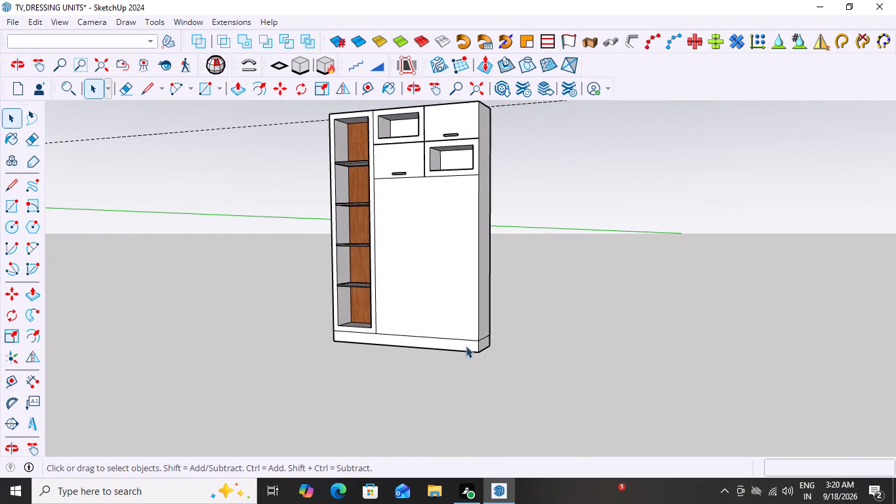
scroll(466, 345, "up", 11)
scroll(471, 340, "down", 9)
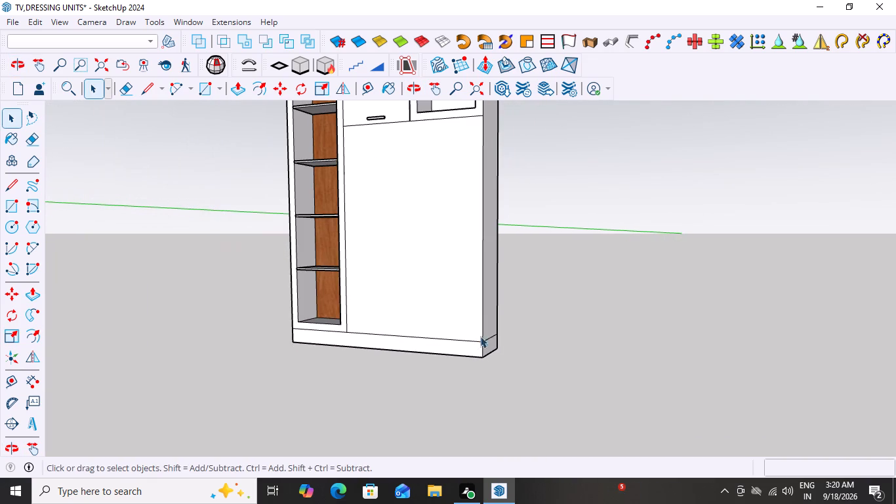
triple_click(453, 267)
double_click(453, 266)
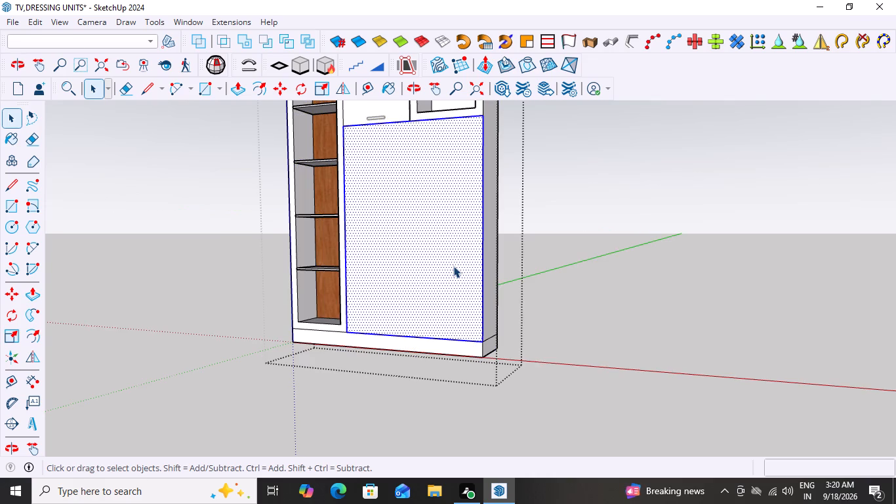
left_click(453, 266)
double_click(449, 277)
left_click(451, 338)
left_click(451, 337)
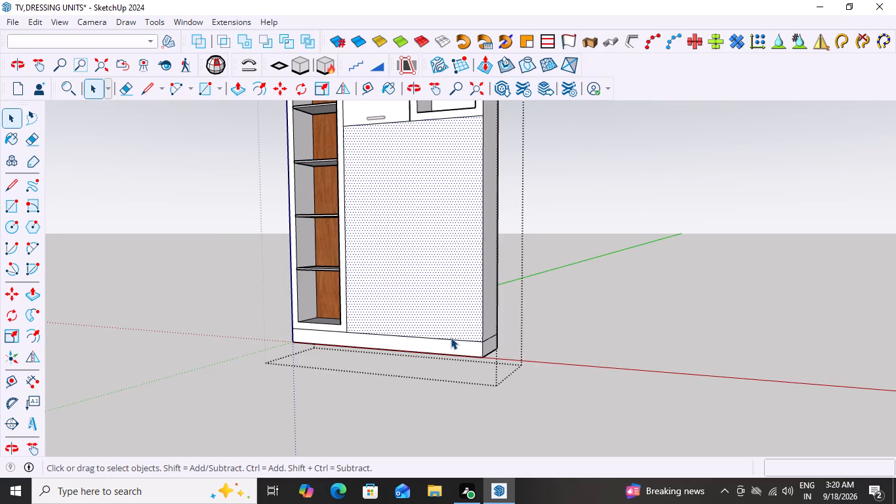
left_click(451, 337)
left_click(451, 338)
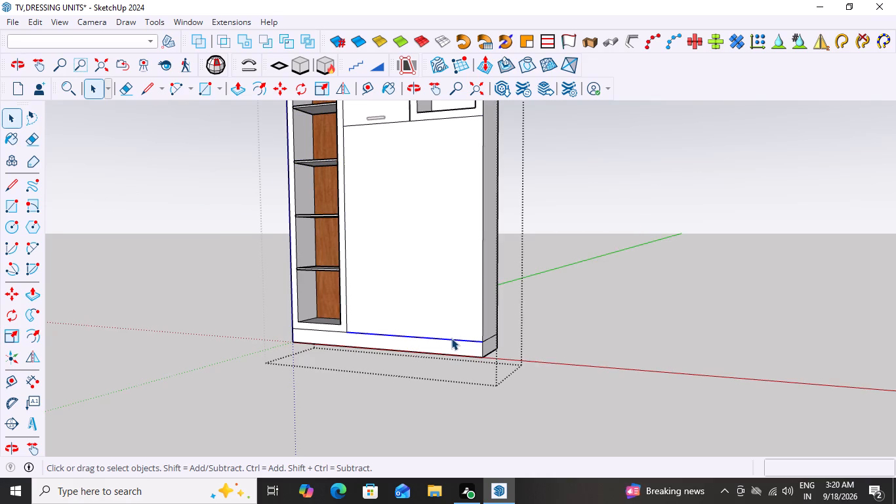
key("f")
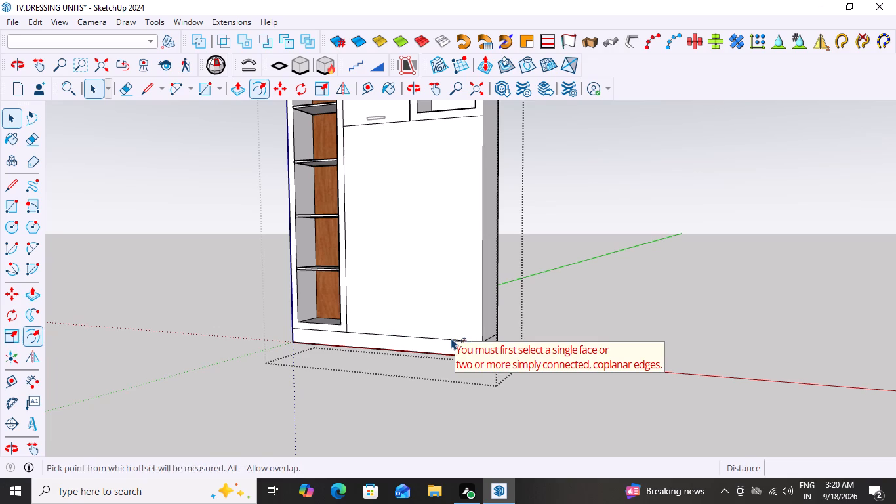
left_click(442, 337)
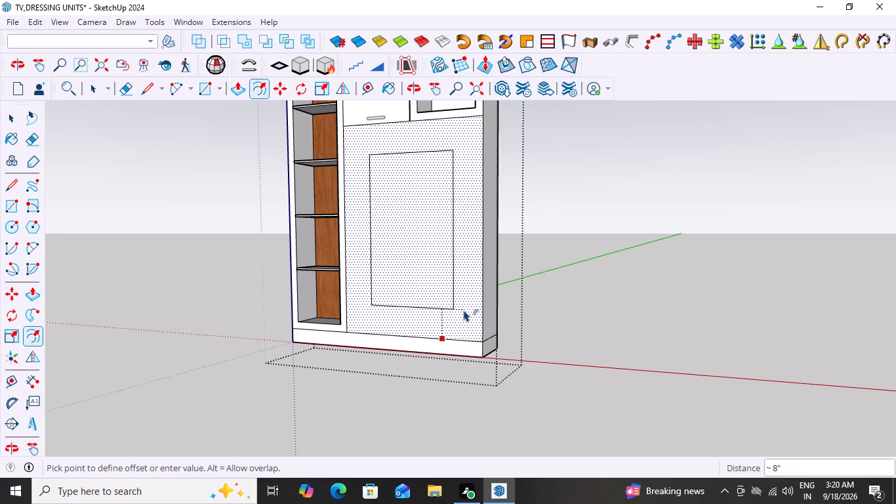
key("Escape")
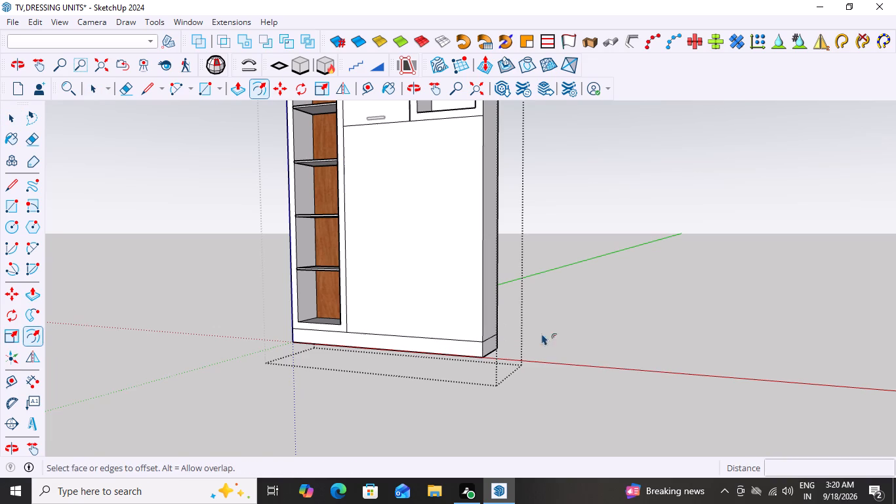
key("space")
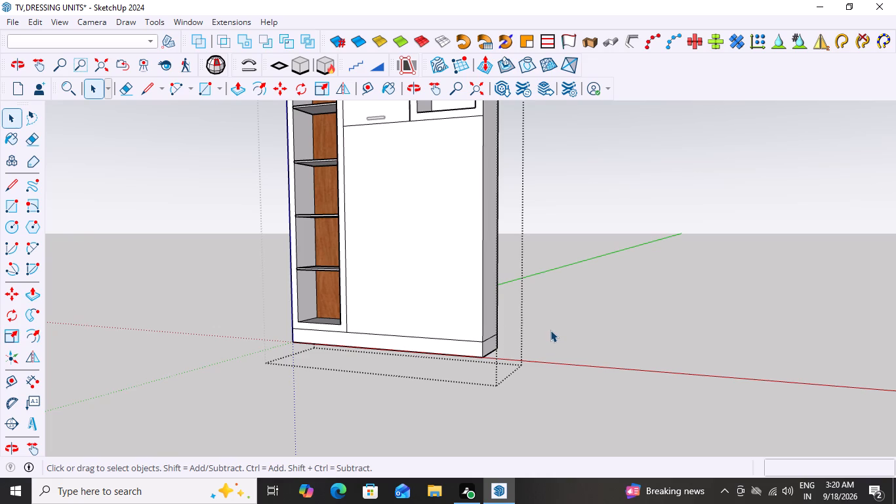
Place a horizontal guide 32" above the bottom edge of the large front panel, measured from the plinth line.
key("t")
left_click(432, 339)
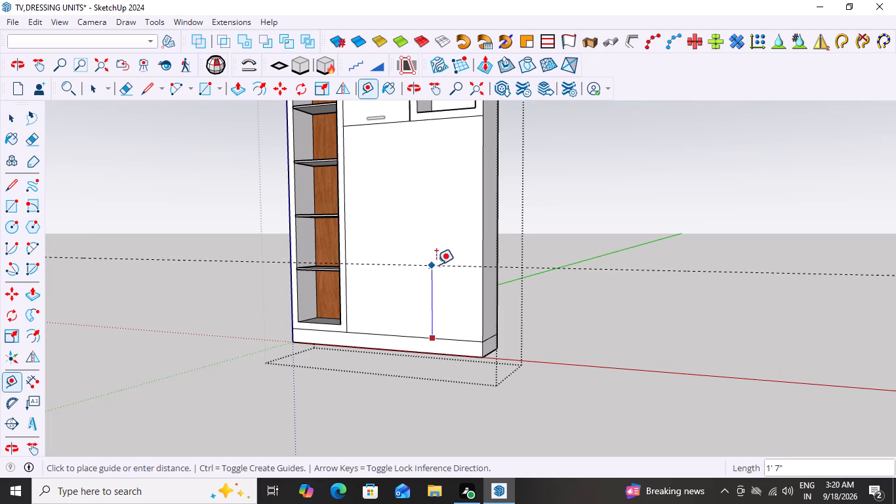
middle_click_drag(437, 264, 539, 244)
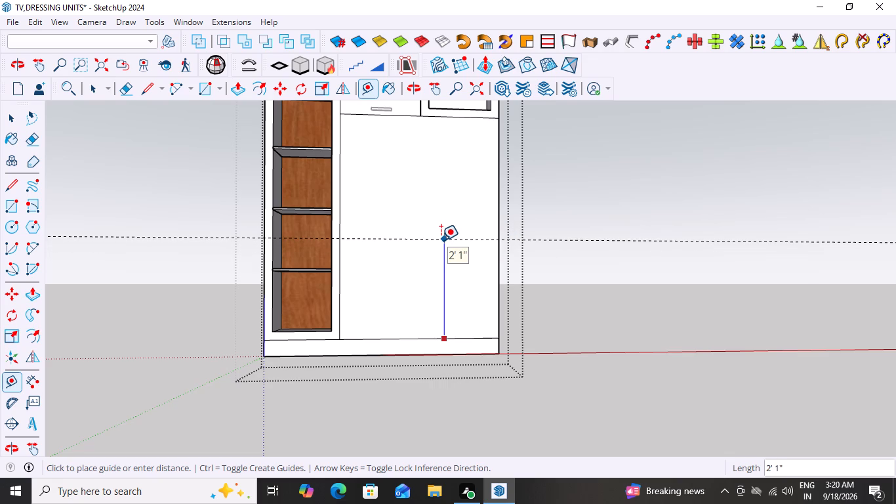
type("32")
key("shift+quotedbl")
key("Return")
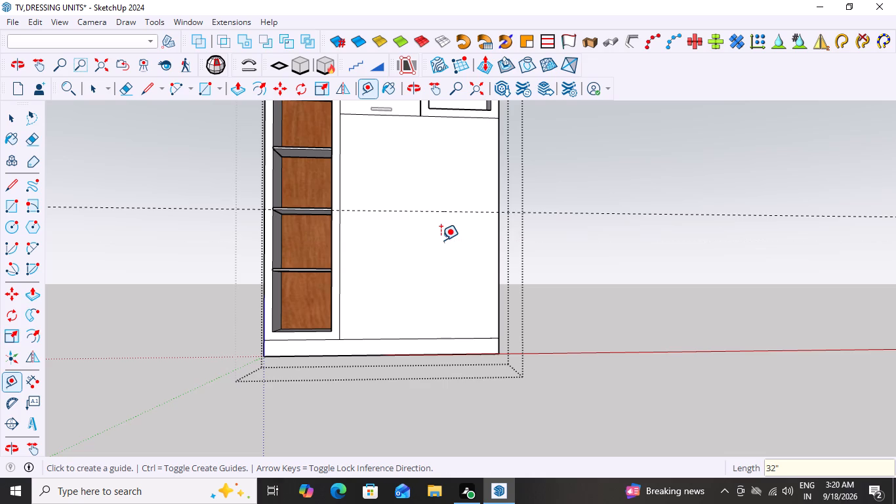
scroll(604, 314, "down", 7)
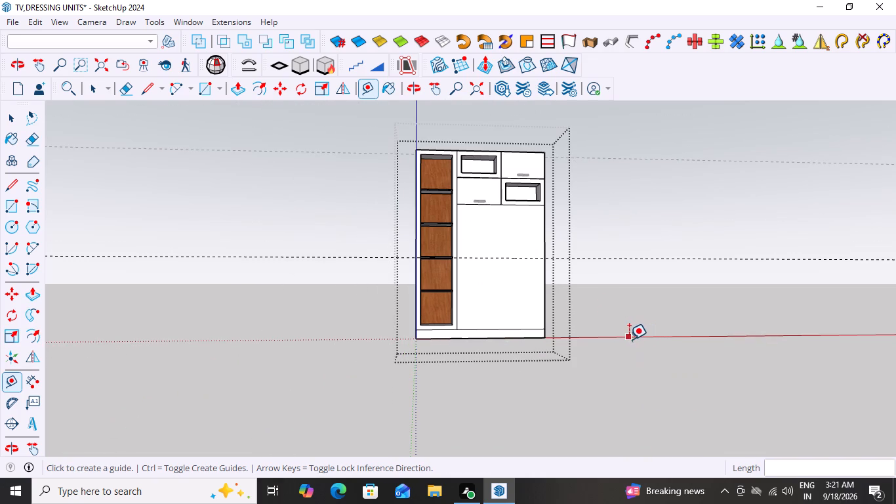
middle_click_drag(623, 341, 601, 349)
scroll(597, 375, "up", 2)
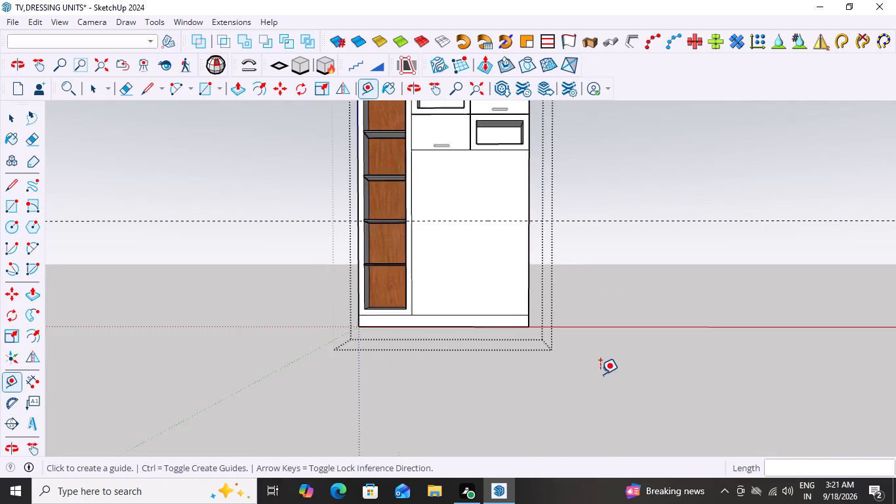
Draw a rectangle 2' 8" high and about 3' 3 3/4" wide on the large front panel, from the horizontal guide down to the plinth line.
scroll(600, 374, "up", 3)
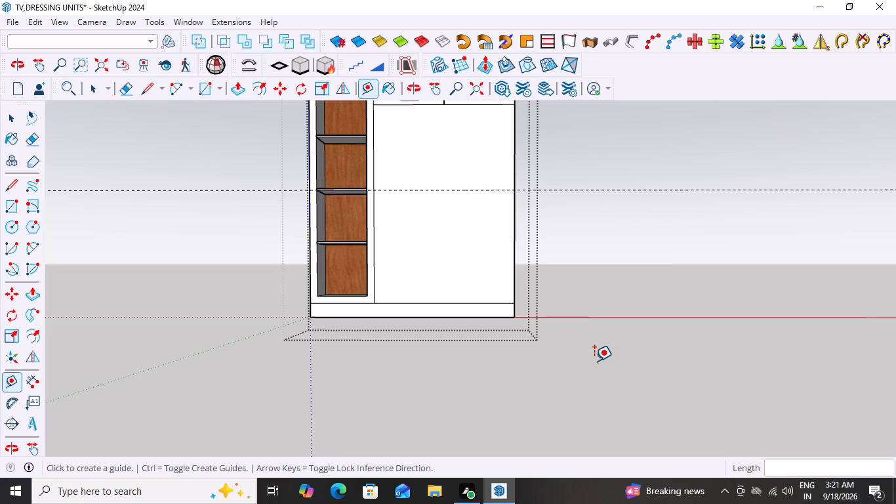
key("space")
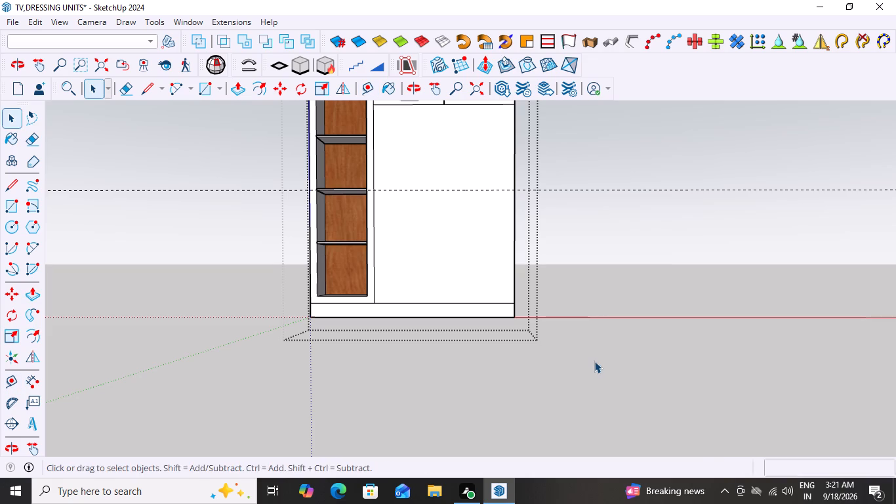
key("r")
scroll(361, 186, "up", 1)
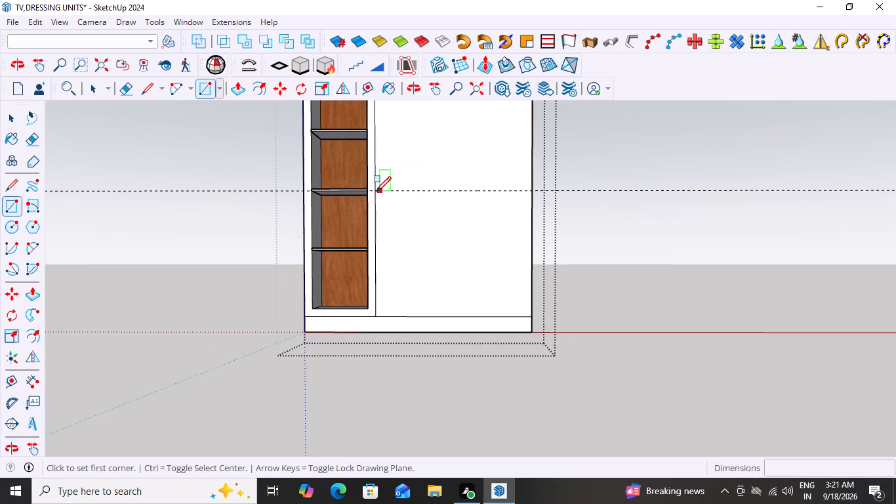
left_click(376, 192)
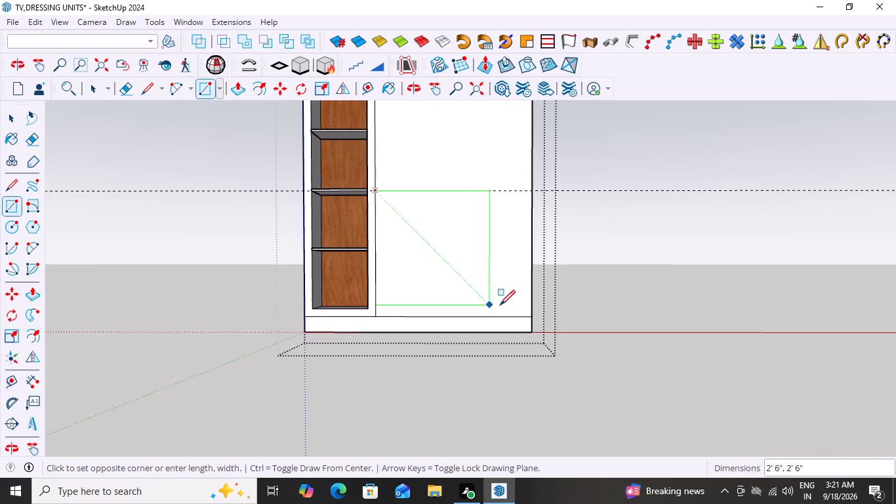
scroll(530, 316, "up", 1)
left_click(530, 316)
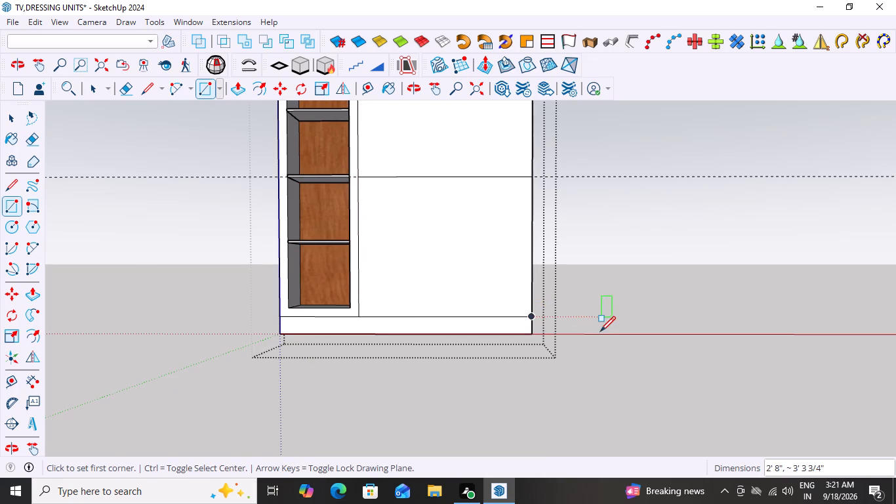
key("space")
scroll(160, 76, "down", 4)
scroll(207, 182, "down", 2)
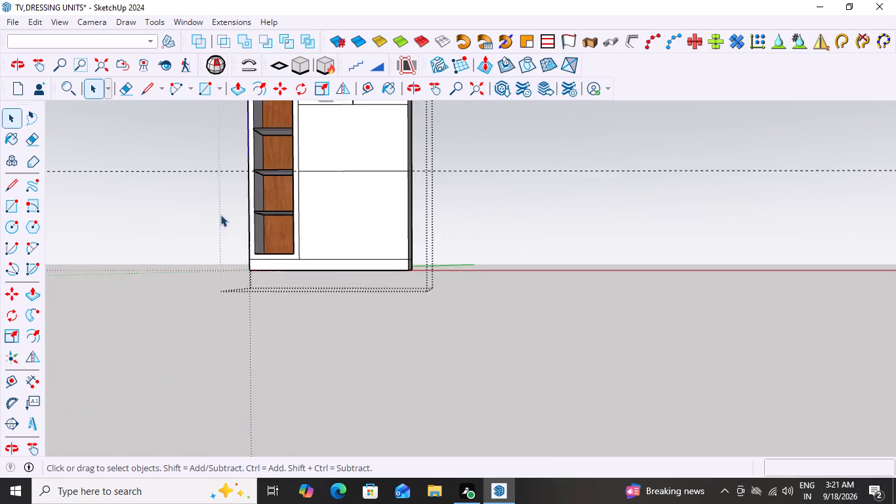
scroll(220, 215, "down", 9)
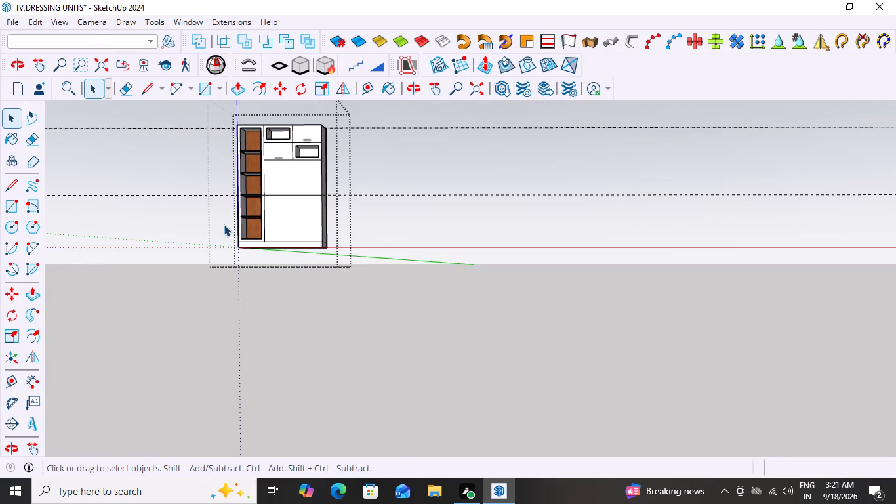
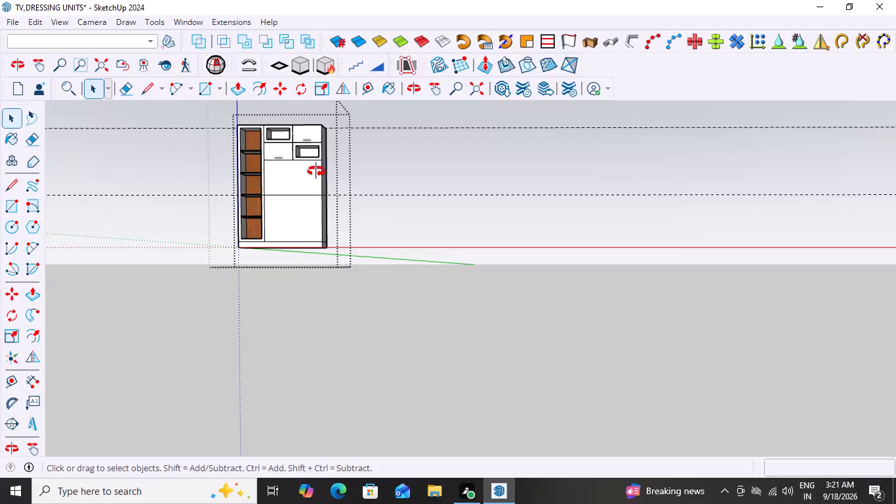
Delete all construction guides inside the open cabinet group.
middle_click_drag(316, 171, 356, 192)
scroll(338, 184, "down", 7)
scroll(336, 98, "up", 11)
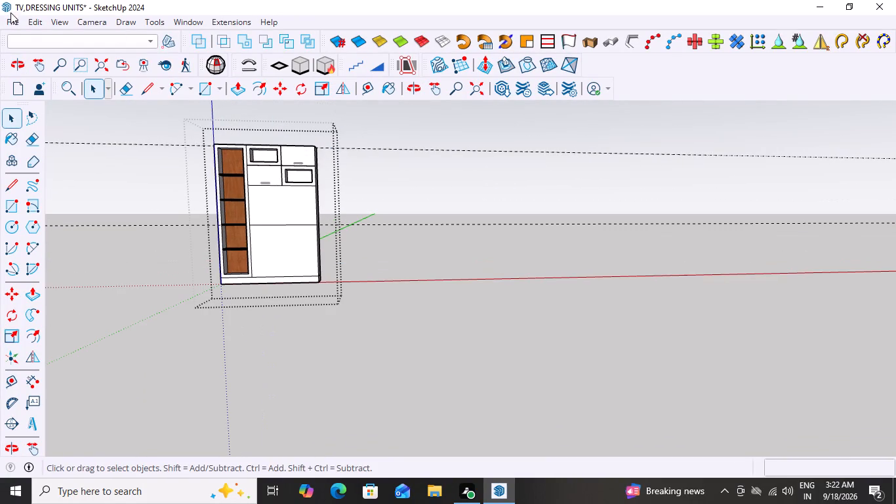
left_click(36, 20)
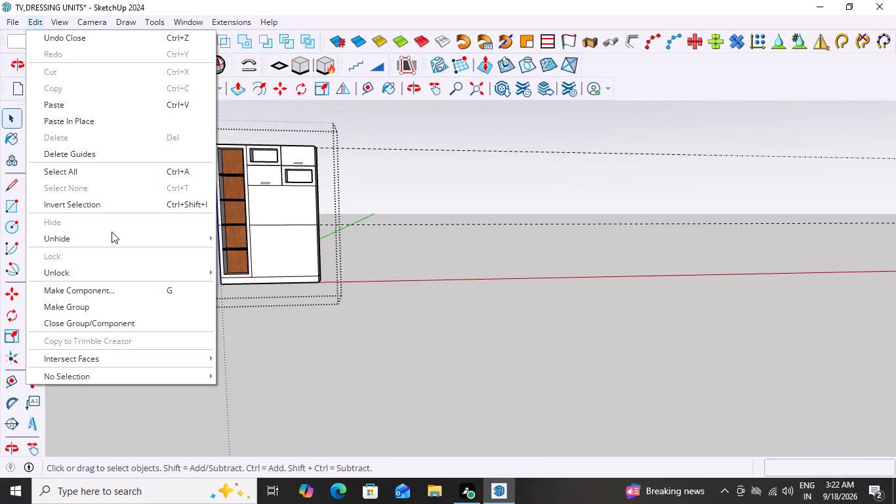
left_click(84, 154)
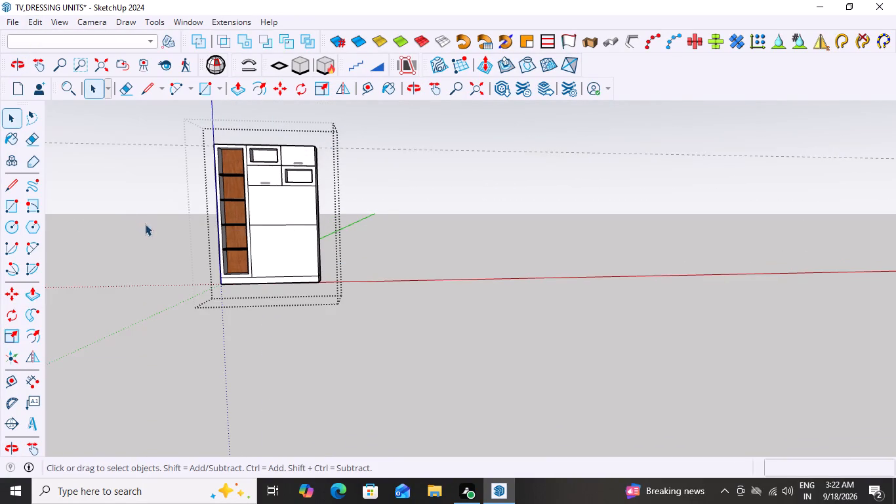
Exit the cabinet group and delete the remaining guide running along the cabinet's top edge.
scroll(154, 230, "down", 2)
middle_click_drag(335, 228, 287, 372)
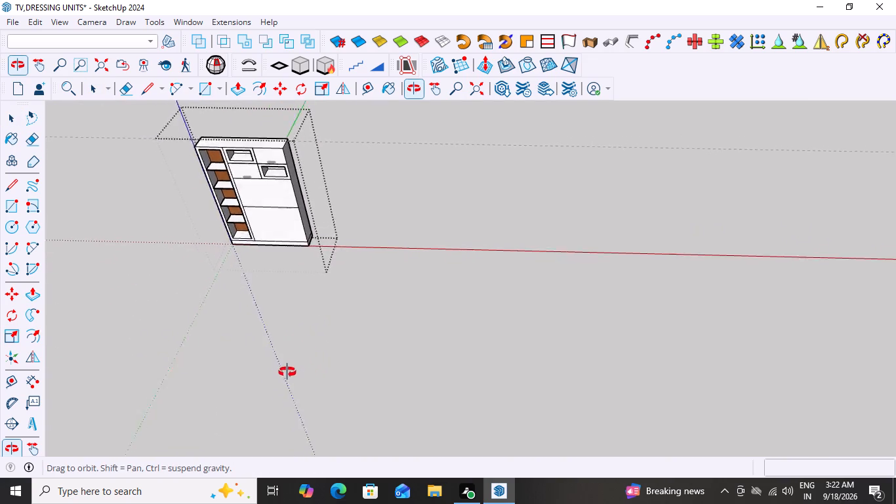
middle_click_drag(287, 372, 389, 346)
double_click(357, 213)
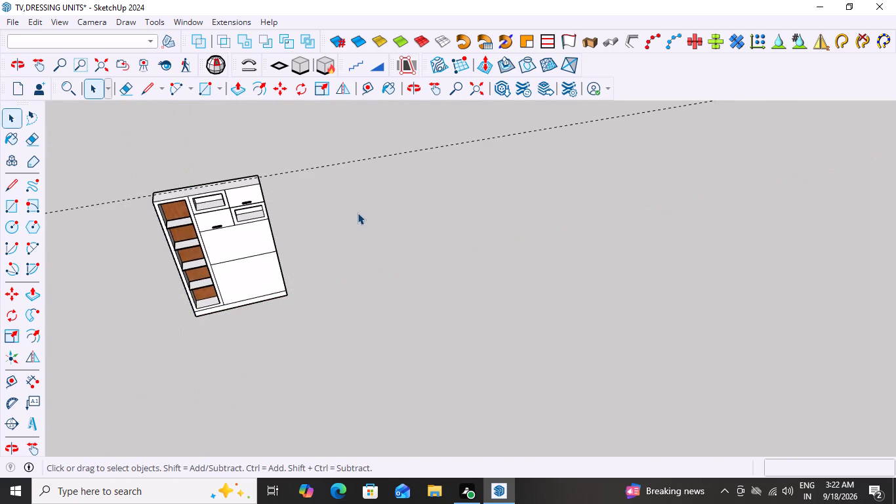
middle_click_drag(311, 189, 396, 142)
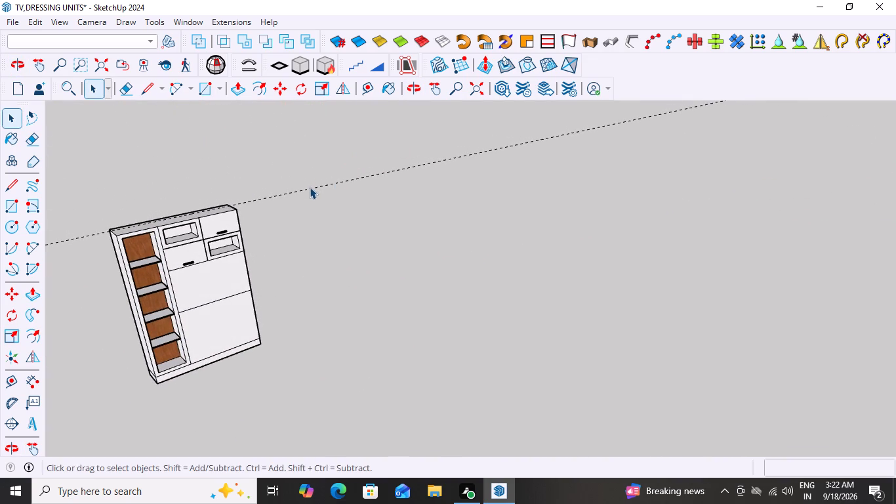
left_click(309, 187)
key("Delete")
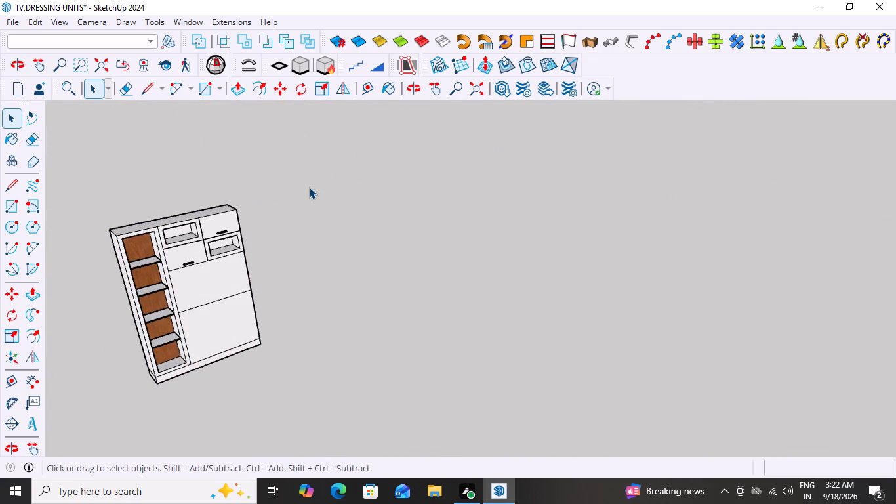
Examine the cabinet front, including the open shelves, upper compartments, divided blank panel and plinth.
scroll(309, 187, "down", 4)
scroll(338, 251, "down", 3)
middle_click_drag(378, 281, 276, 187)
scroll(253, 215, "down", 1)
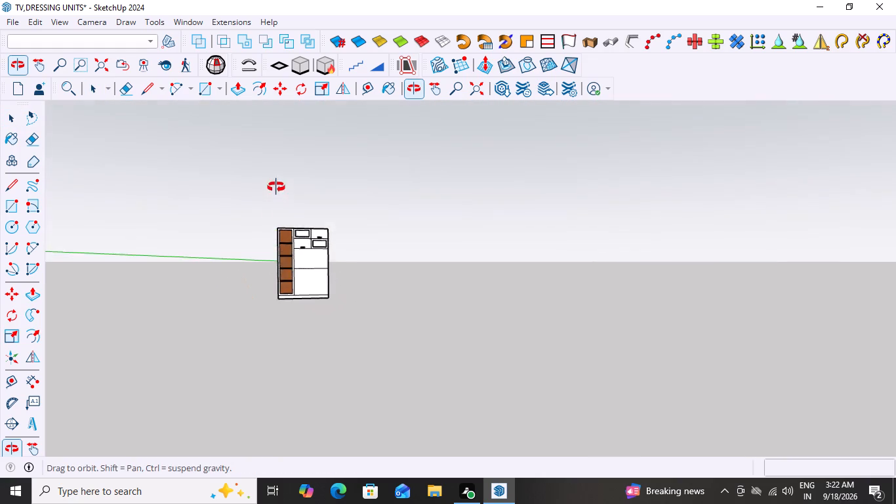
middle_click_drag(276, 187, 276, 186)
scroll(278, 193, "up", 12)
scroll(349, 251, "up", 3)
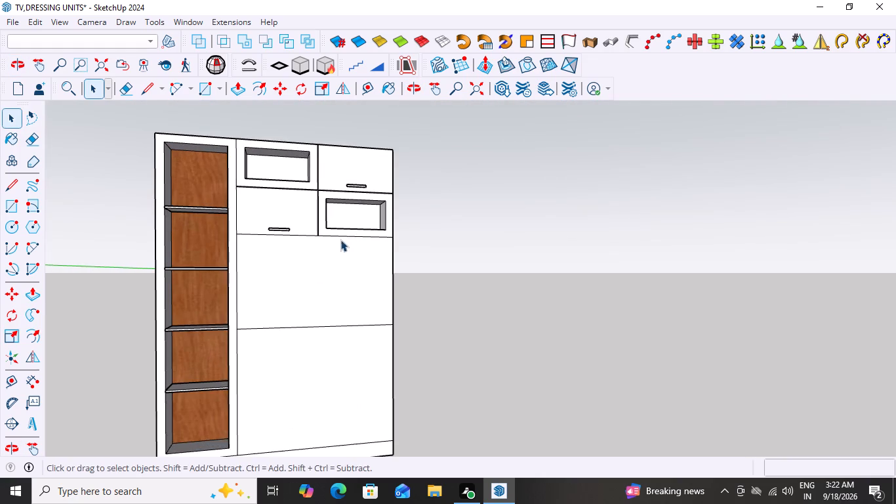
scroll(321, 270, "down", 8)
middle_click_drag(316, 291, 291, 307)
scroll(323, 242, "up", 2)
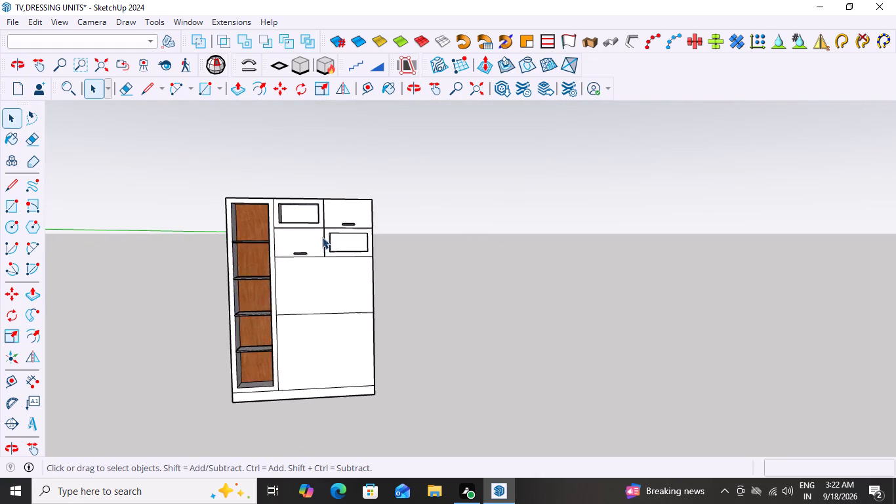
scroll(322, 237, "up", 10)
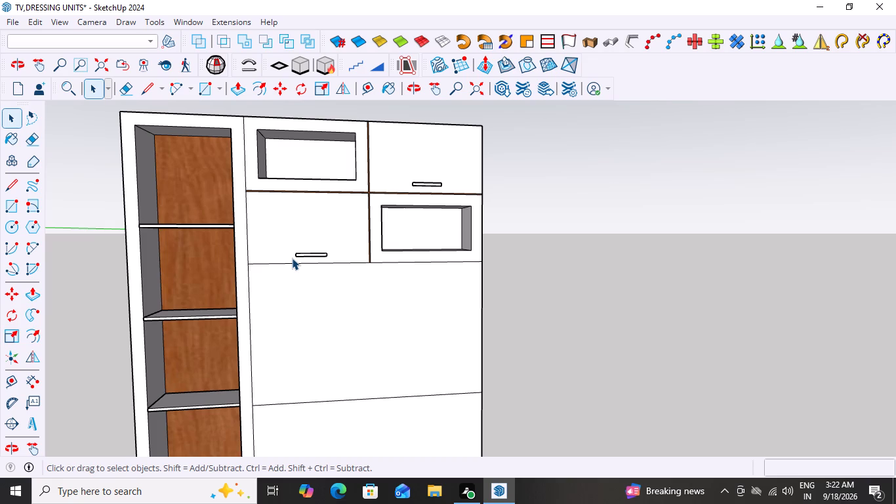
scroll(292, 258, "down", 3)
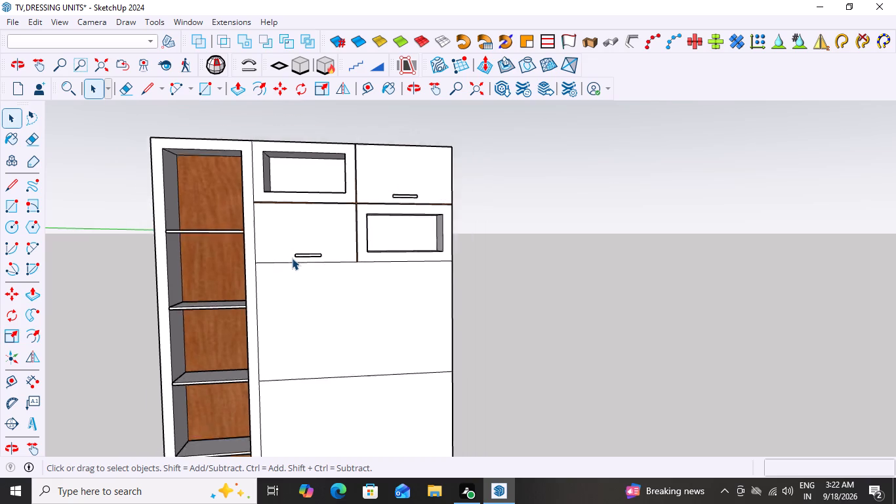
scroll(292, 258, "down", 8)
middle_click_drag(339, 299, 272, 310)
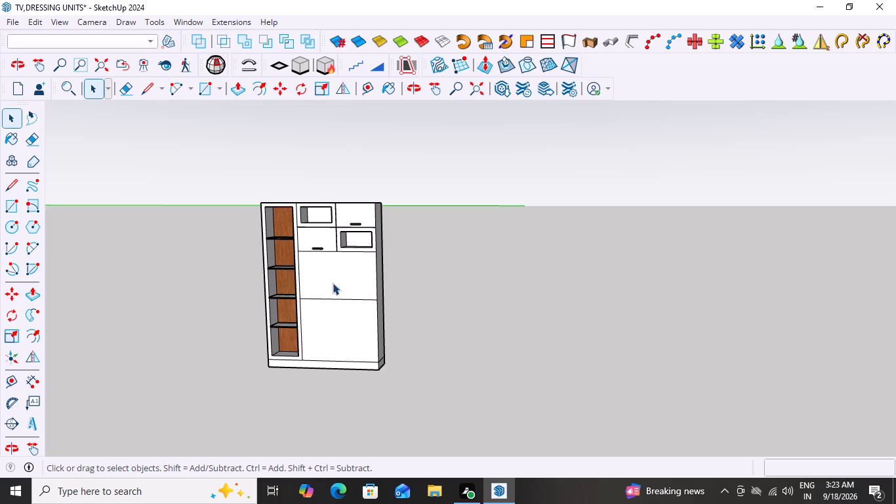
middle_click_drag(333, 283, 379, 279)
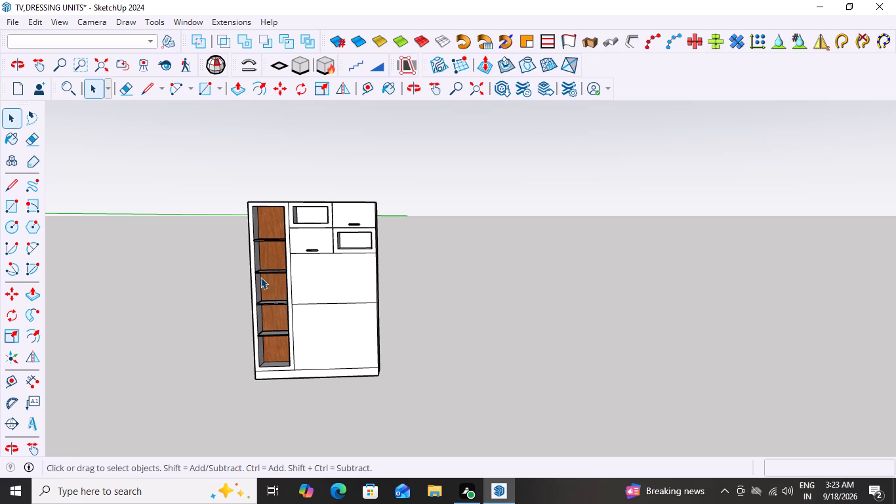
middle_click_drag(313, 261, 325, 255)
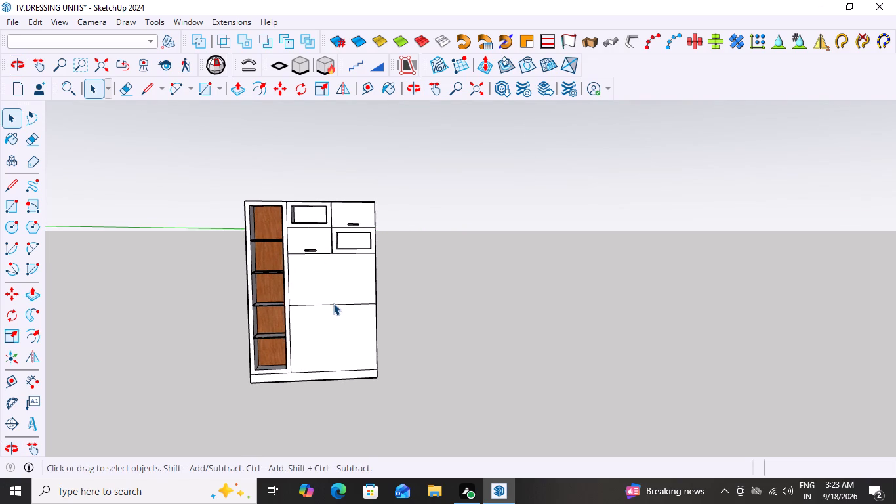
scroll(321, 255, "up", 2)
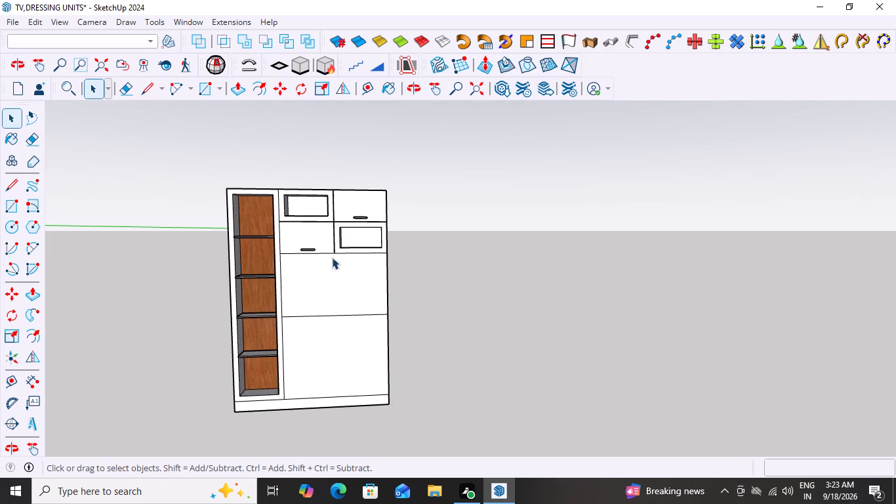
scroll(346, 260, "up", 1)
middle_click_drag(358, 259, 322, 248)
scroll(374, 225, "up", 2)
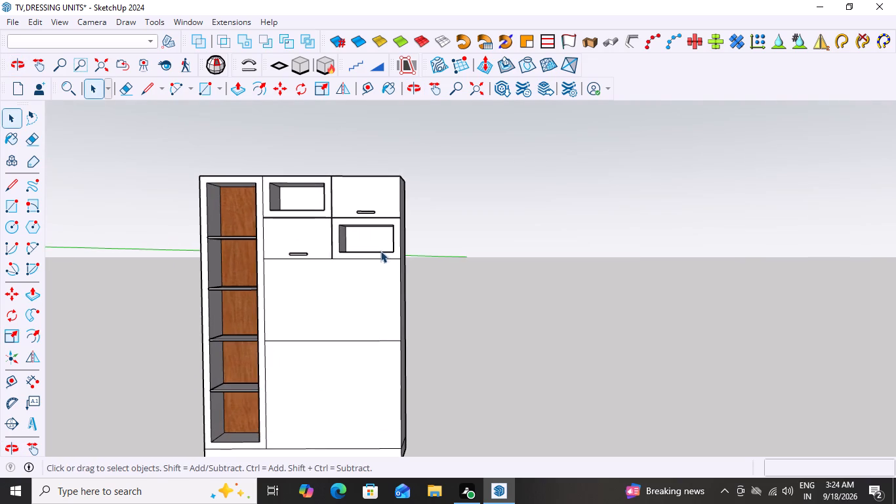
scroll(382, 268, "down", 7)
middle_click_drag(369, 355, 393, 361)
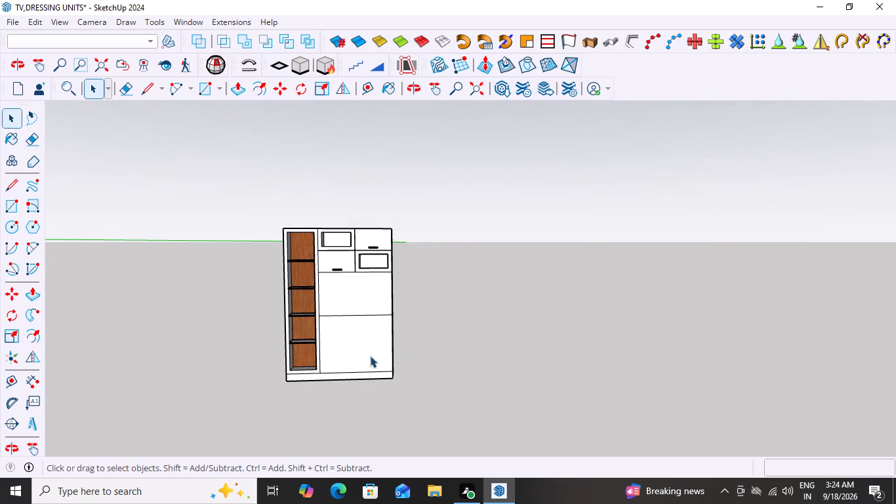
middle_click_drag(352, 338, 365, 338)
scroll(354, 370, "up", 9)
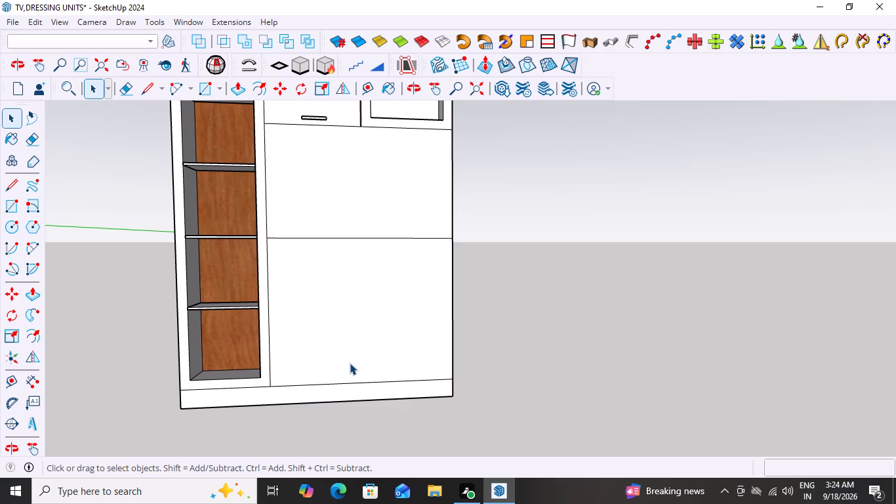
scroll(380, 348, "down", 2)
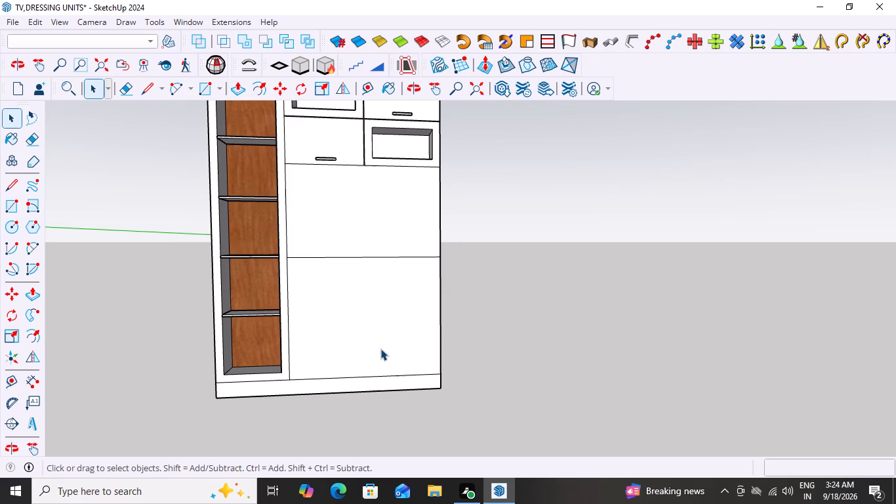
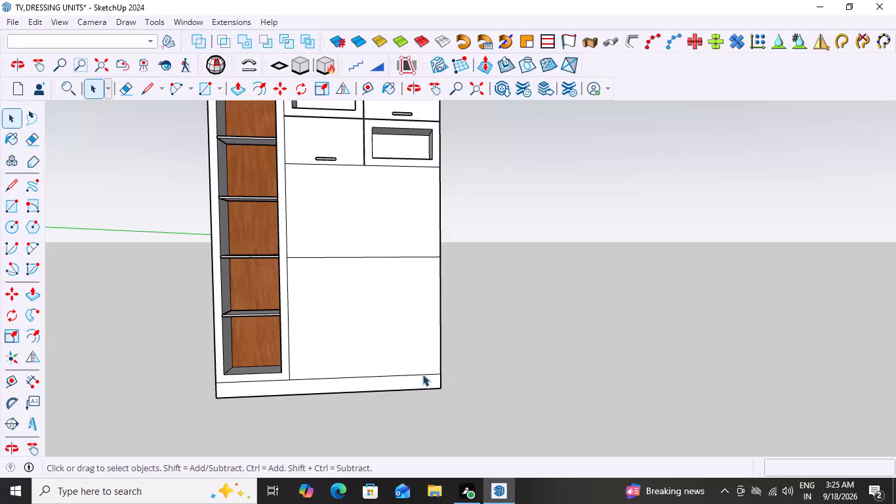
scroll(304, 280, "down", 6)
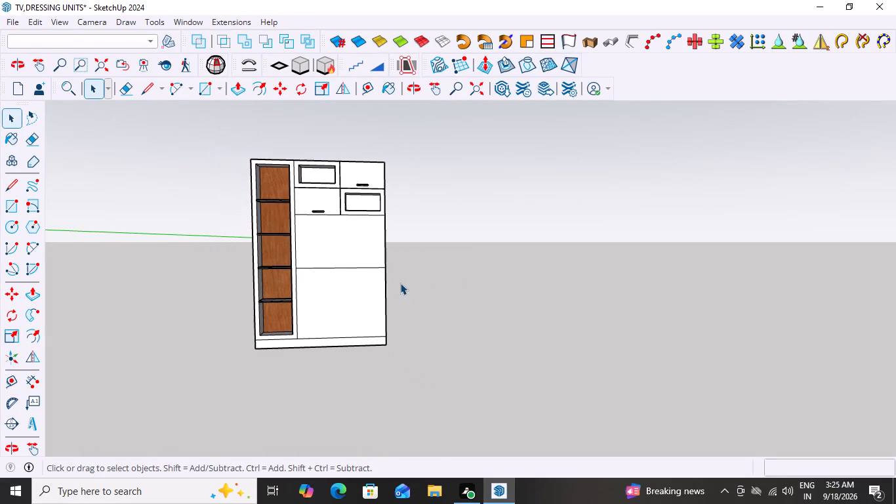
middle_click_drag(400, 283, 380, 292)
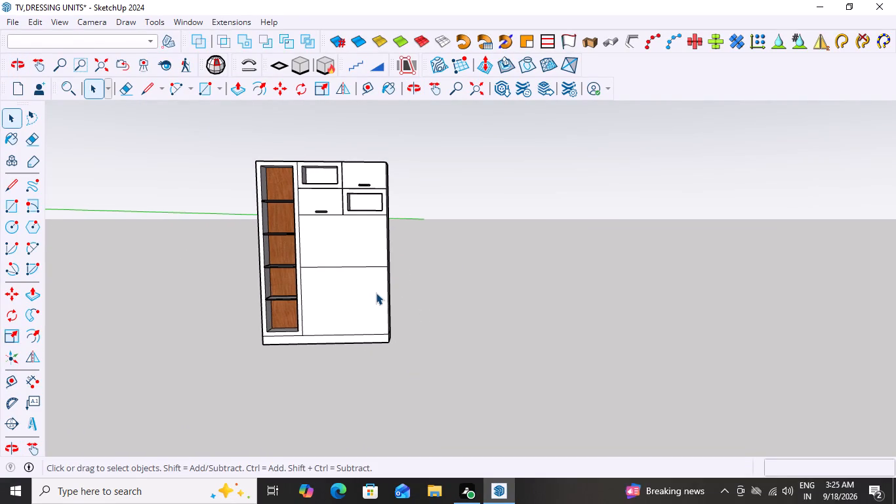
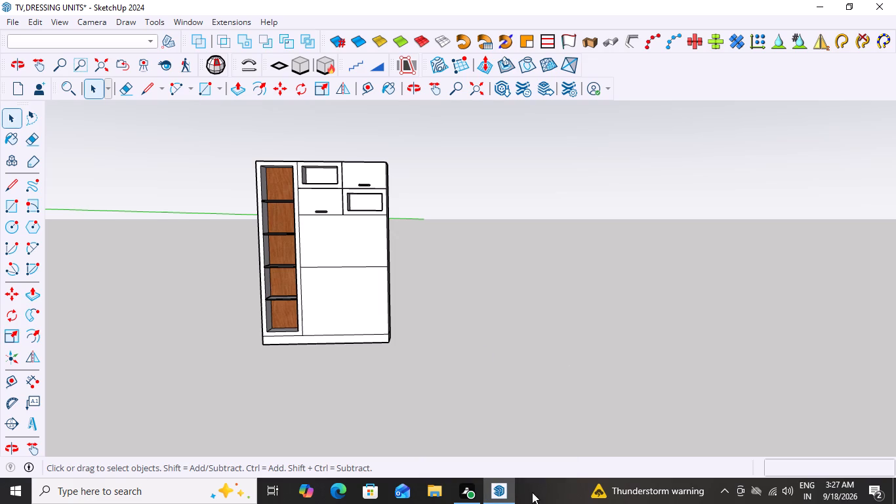
Examine the cabinet unit's front, including its blank lower panels, from several angles and distances.
scroll(489, 298, "down", 6)
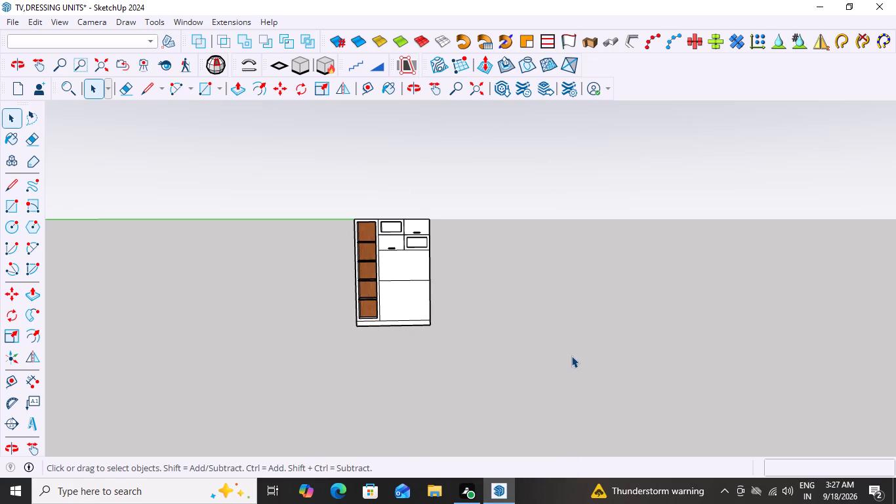
middle_click_drag(564, 356, 559, 345)
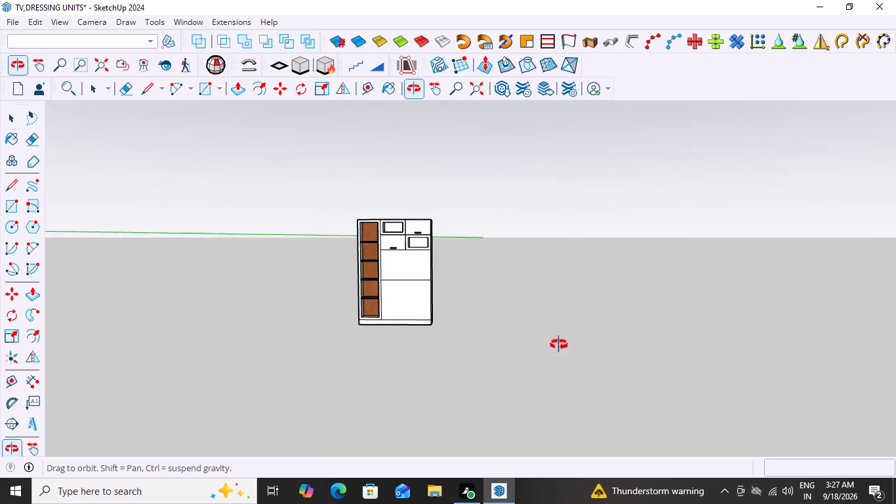
middle_click_drag(559, 345, 614, 343)
scroll(437, 268, "up", 11)
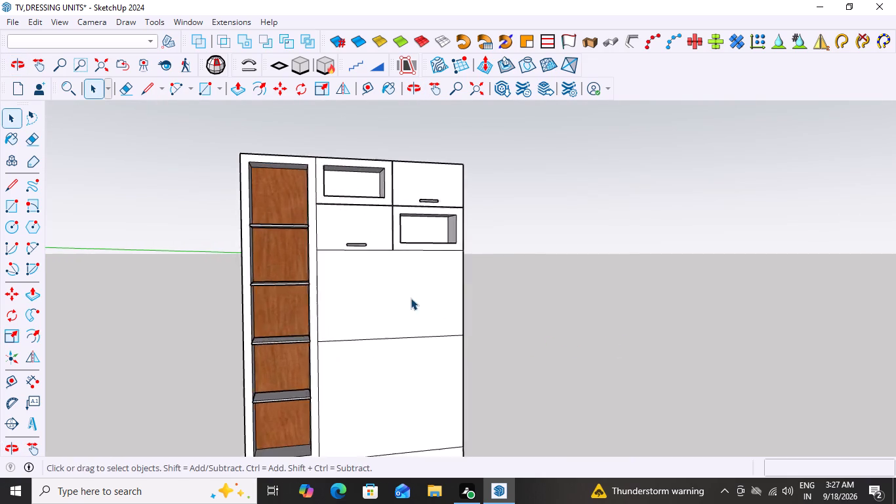
scroll(413, 264, "up", 2)
scroll(224, 241, "down", 7)
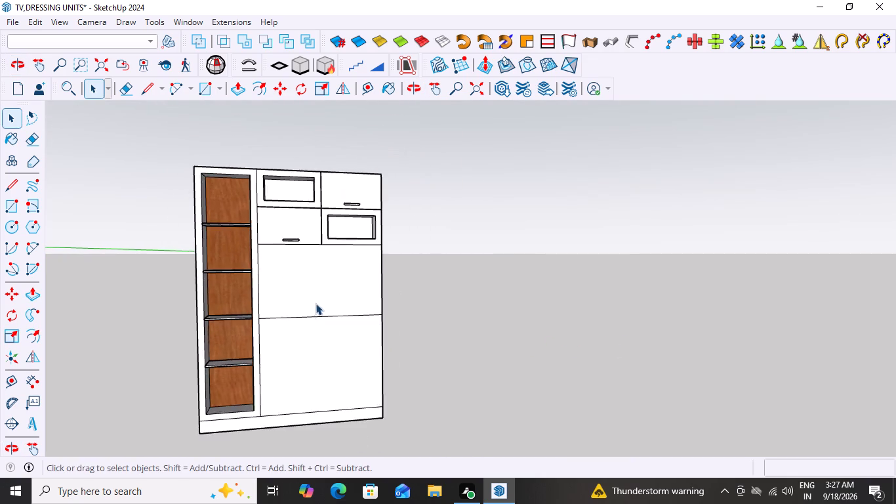
scroll(316, 303, "down", 2)
scroll(449, 283, "down", 4)
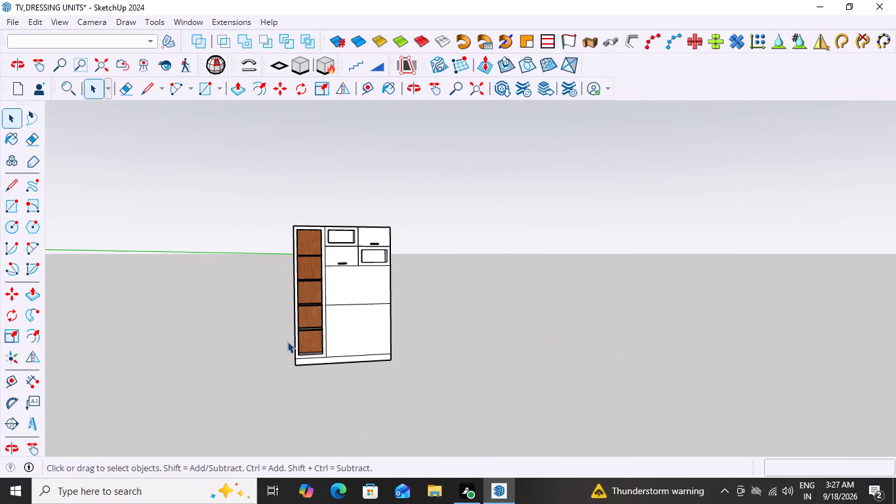
scroll(534, 350, "down", 2)
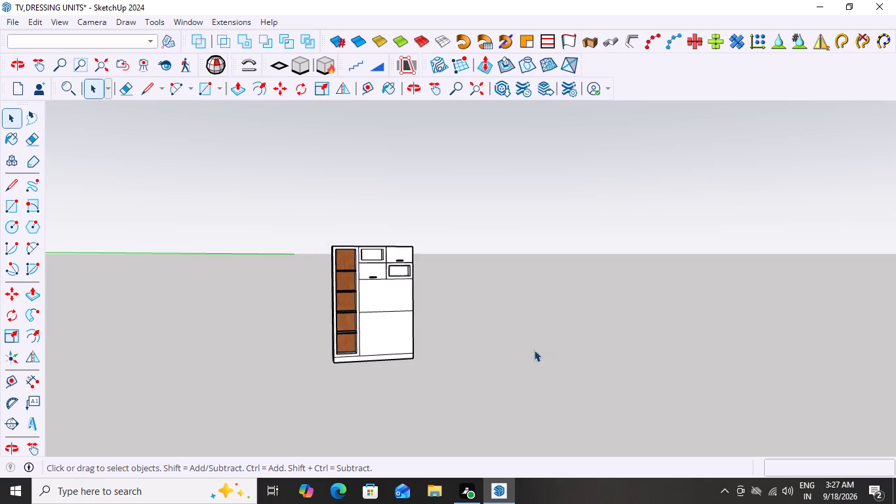
scroll(534, 350, "down", 1)
scroll(493, 322, "up", 3)
middle_click_drag(497, 319, 421, 339)
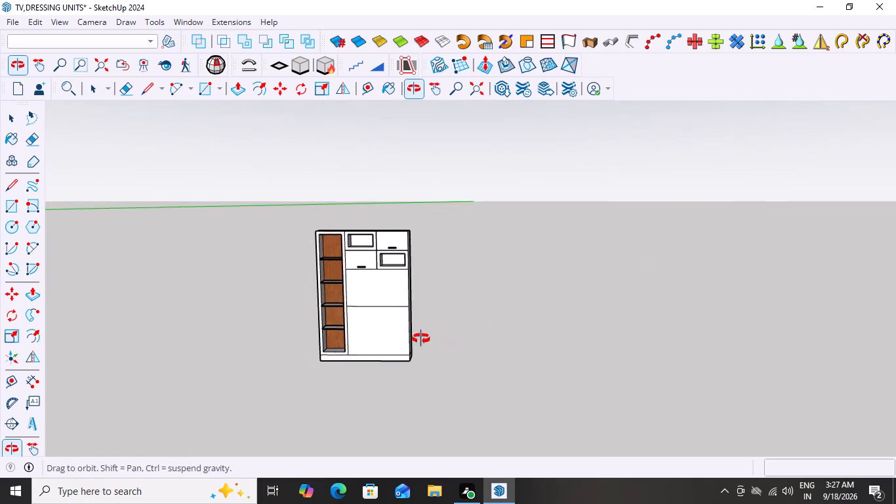
middle_click_drag(421, 339, 420, 338)
scroll(409, 346, "up", 7)
scroll(380, 307, "down", 4)
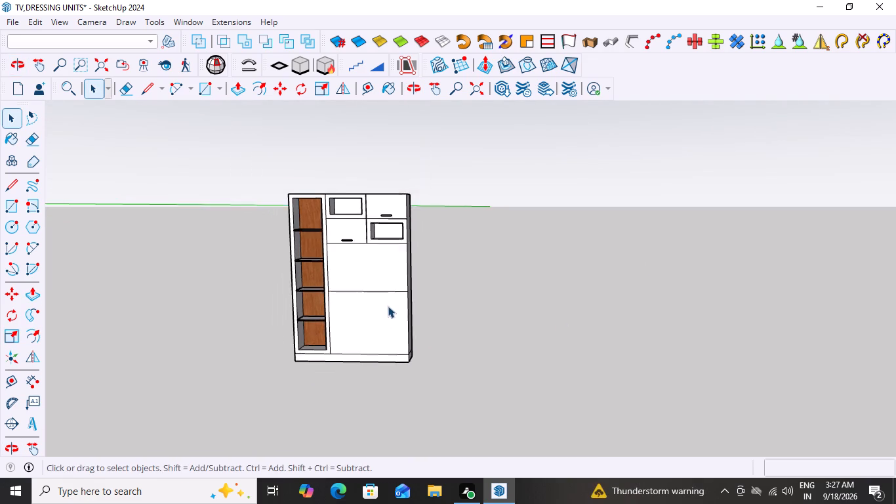
scroll(388, 306, "down", 6)
middle_click_drag(427, 295, 474, 310)
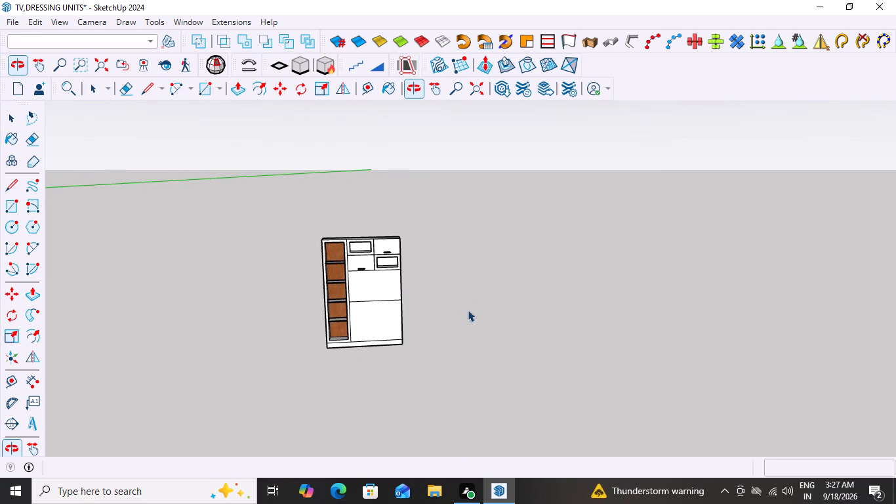
scroll(387, 284, "up", 10)
scroll(405, 257, "down", 7)
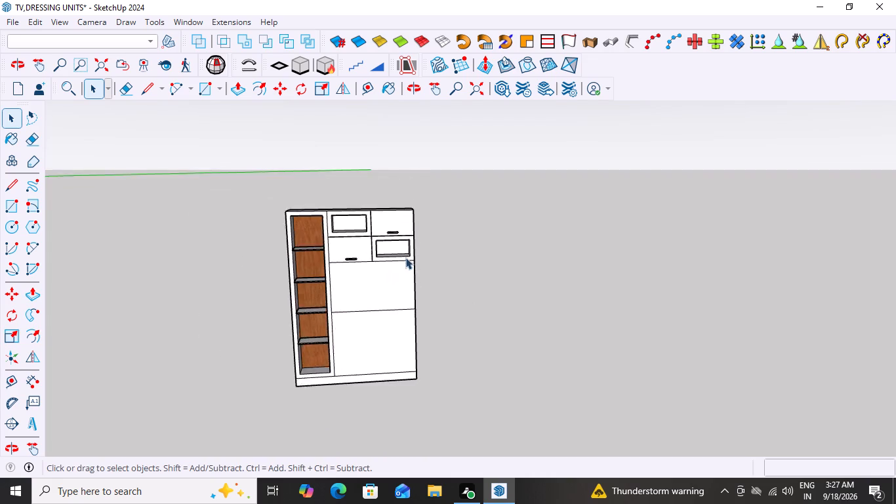
scroll(405, 257, "down", 2)
Draw a vertical line about 2' 8" long down the middle of the bottom blank front panel, from the plinth edge to the panel's upper edge.
middle_click_drag(426, 343, 407, 321)
scroll(374, 353, "up", 3)
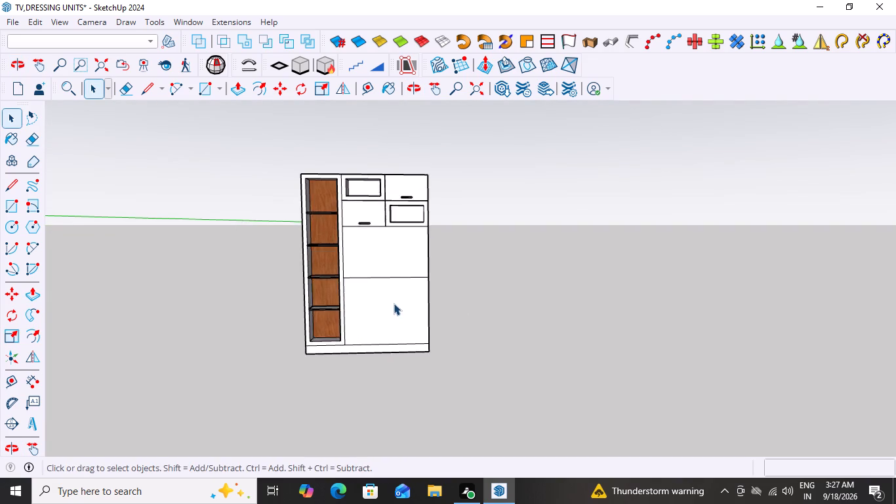
scroll(391, 299, "up", 6)
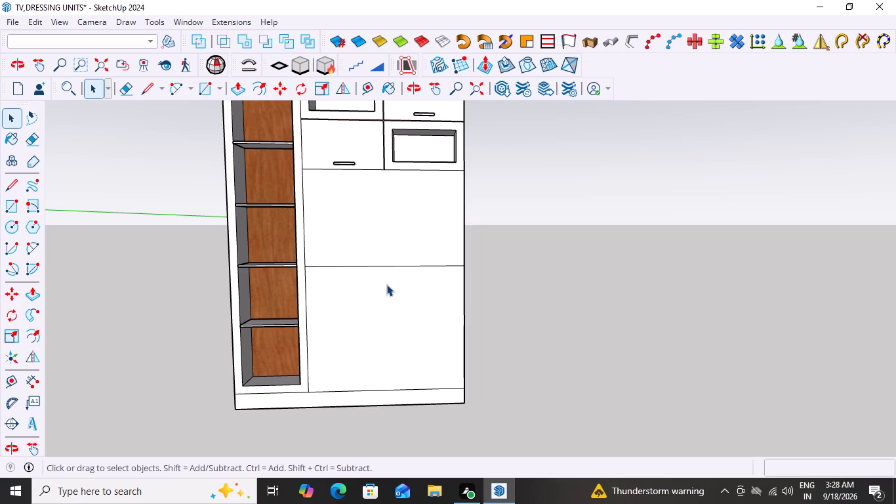
key("l")
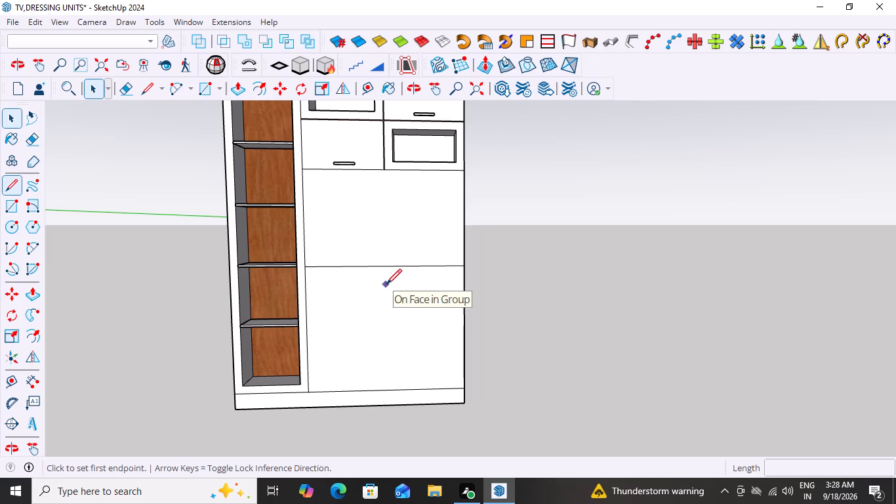
left_click(387, 390)
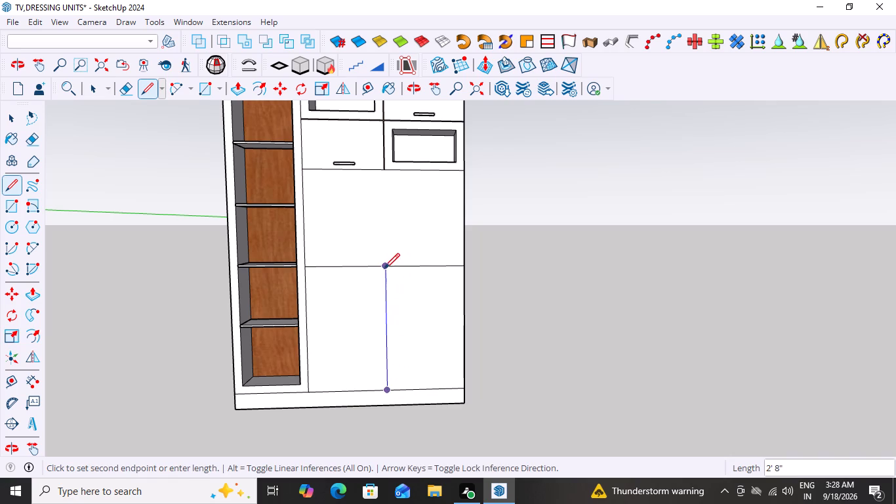
left_click(384, 264)
key("space")
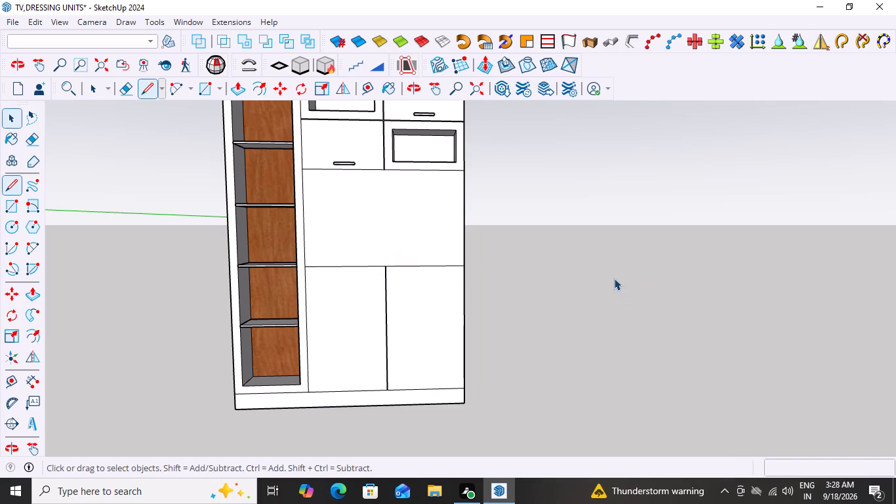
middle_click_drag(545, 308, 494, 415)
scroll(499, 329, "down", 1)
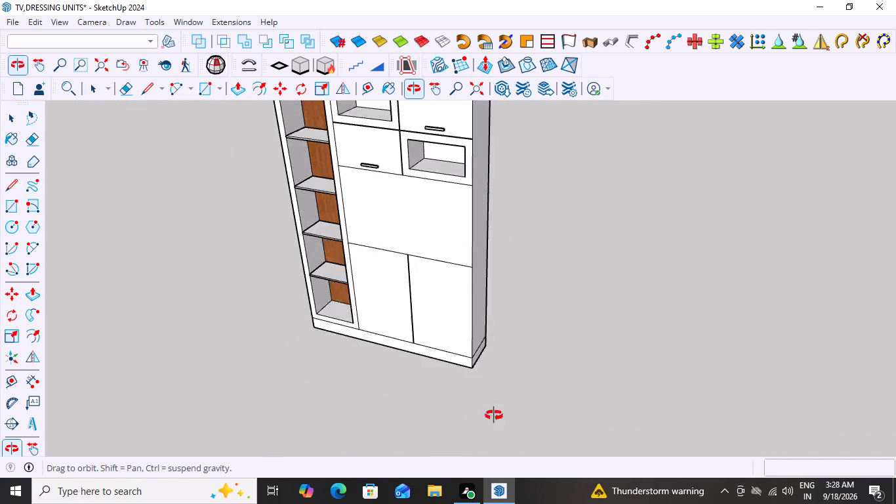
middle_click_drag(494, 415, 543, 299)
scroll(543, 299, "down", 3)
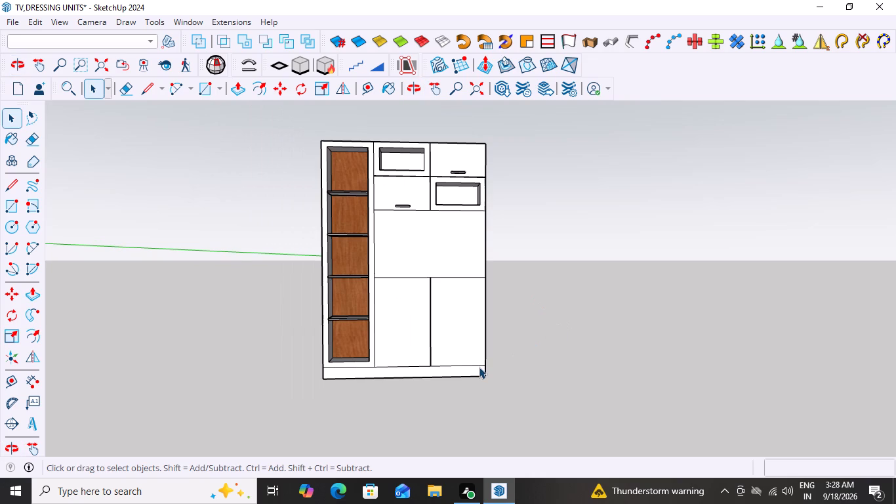
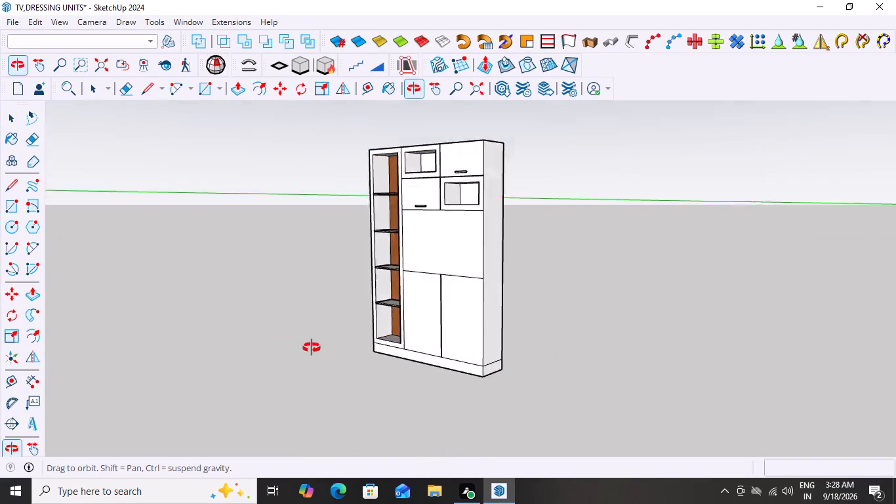
Place a horizontal guide 1.50" above the top edge of the two lower door panels.
middle_click_drag(312, 348, 463, 357)
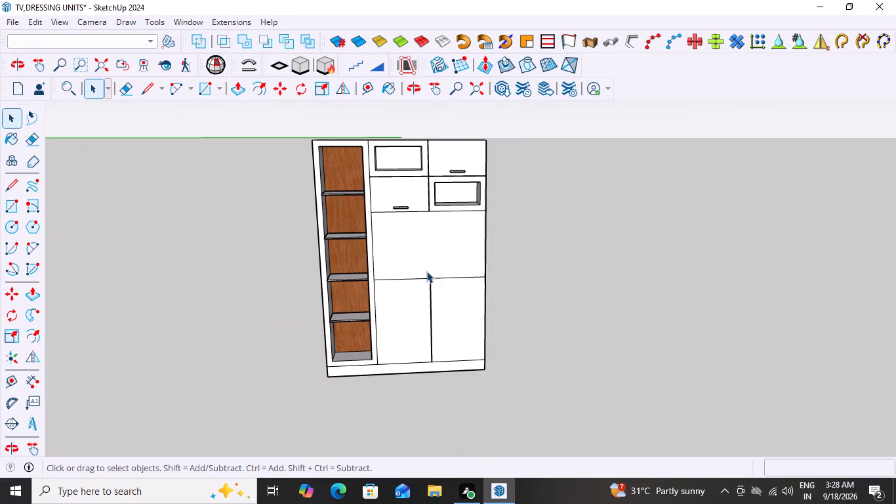
scroll(421, 267, "up", 2)
middle_click_drag(458, 284, 418, 225)
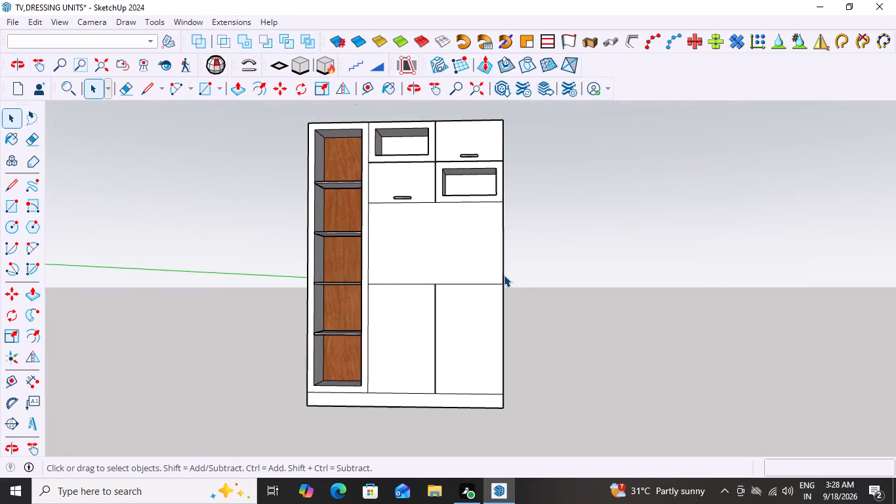
scroll(504, 275, "up", 2)
middle_click_drag(507, 296, 524, 297)
scroll(514, 291, "up", 1)
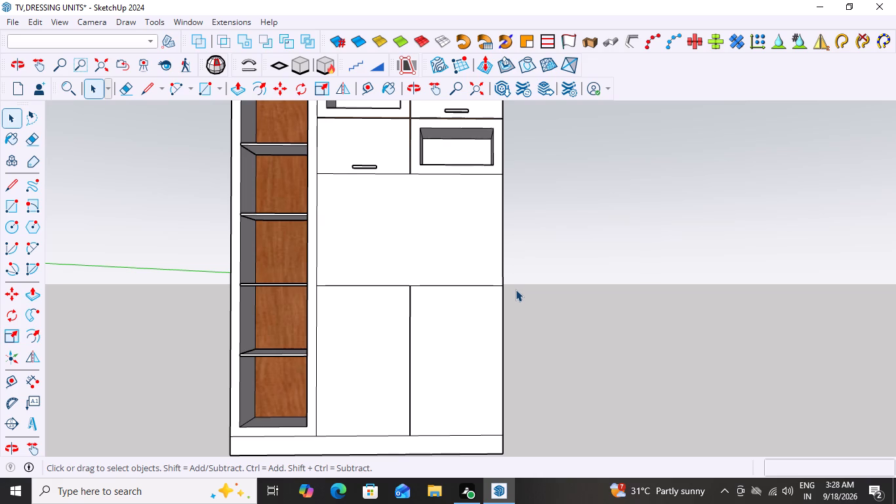
key("t")
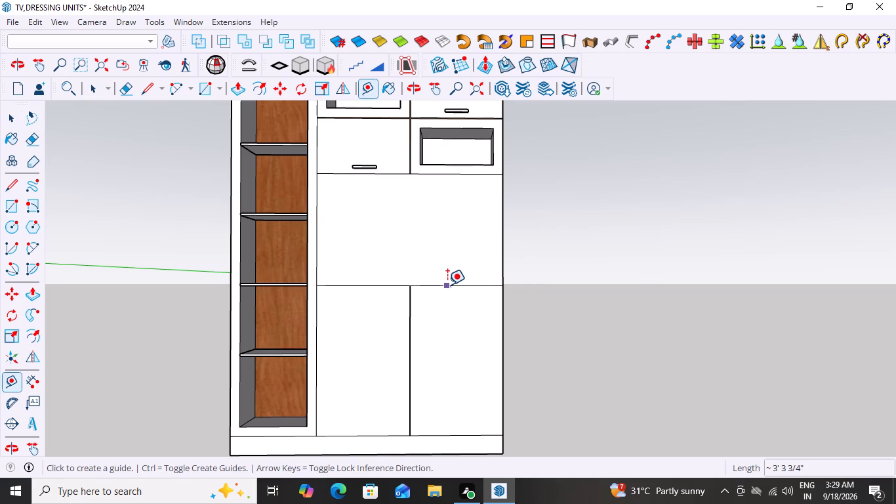
left_click(447, 284)
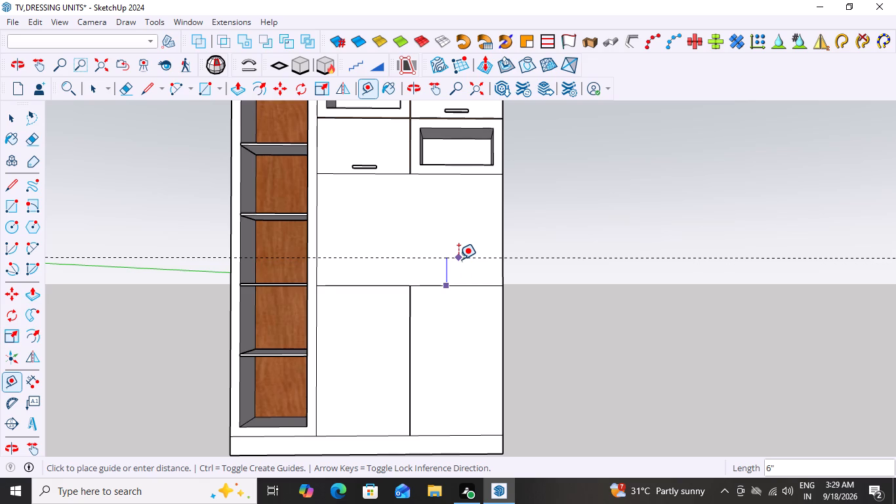
key("1")
type(".50")
key("shift+quotedbl")
key("Return")
Draw a horizontal line about 3' 3" long along the guide, across the full width of the blank middle panel.
scroll(527, 304, "up", 3)
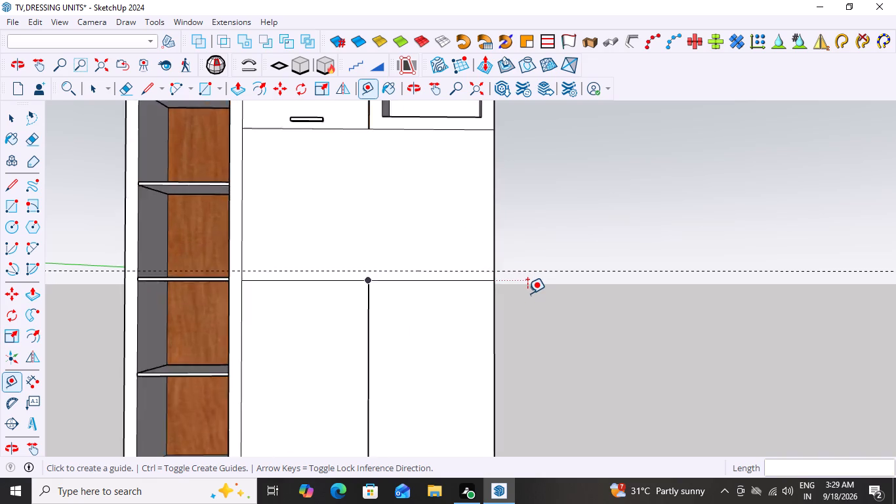
scroll(527, 293, "up", 3)
key("space")
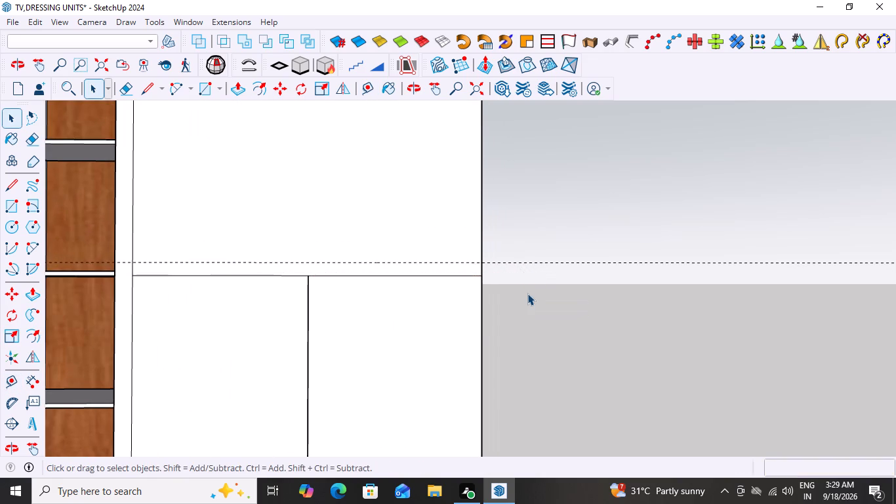
key("l")
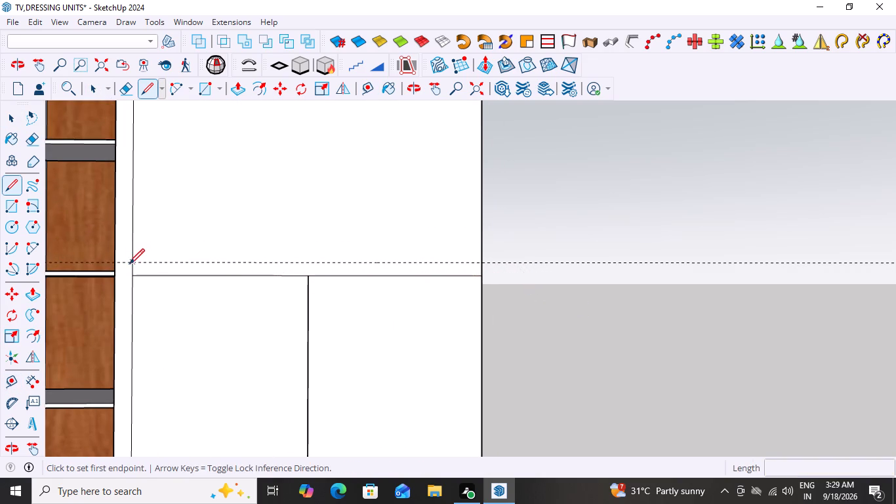
left_click(132, 263)
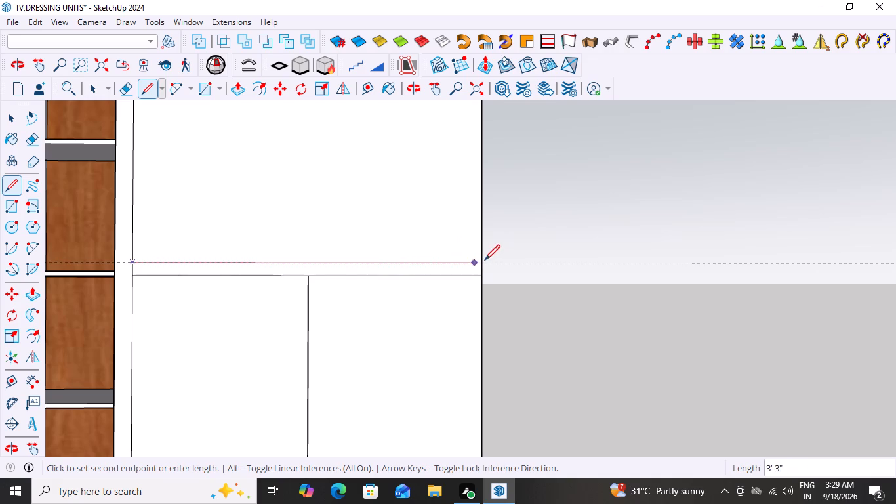
left_click(480, 263)
key("space")
Delete all guides from the model.
scroll(539, 289, "down", 4)
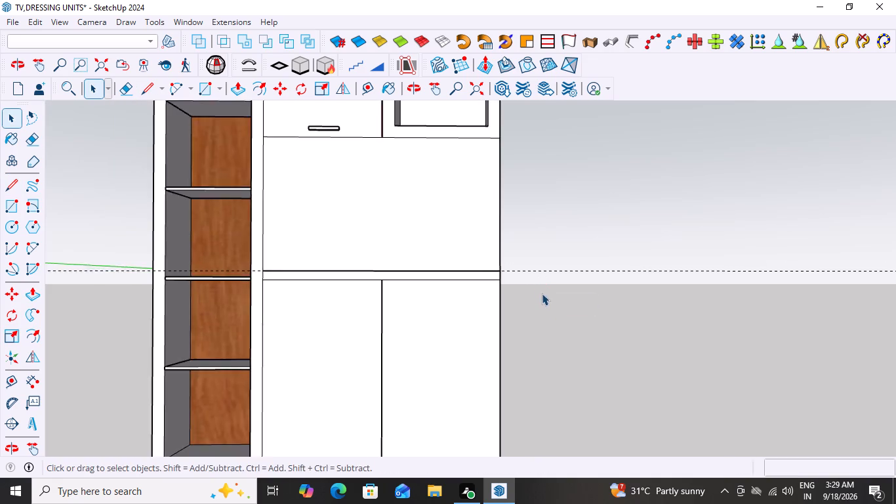
scroll(542, 293, "down", 8)
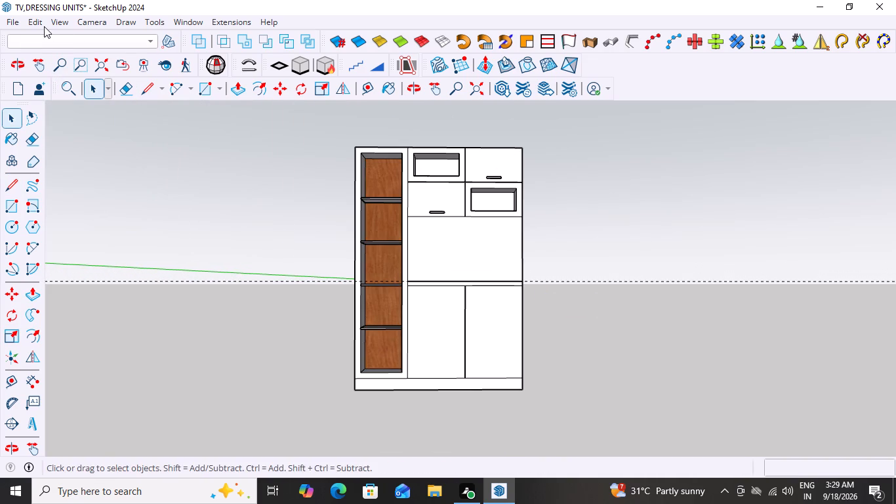
left_click(42, 24)
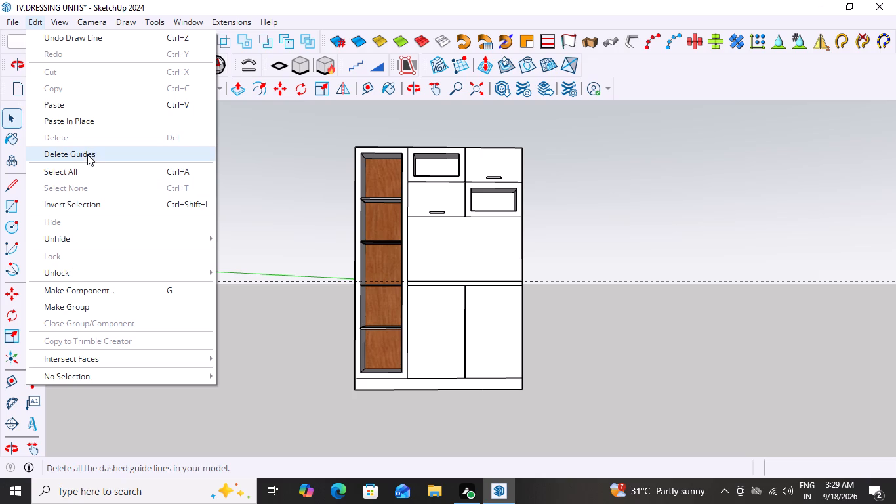
left_click(87, 152)
Measure the height of the blank middle panel from its upper edge down to the new horizontal line.
middle_click_drag(560, 264, 560, 292)
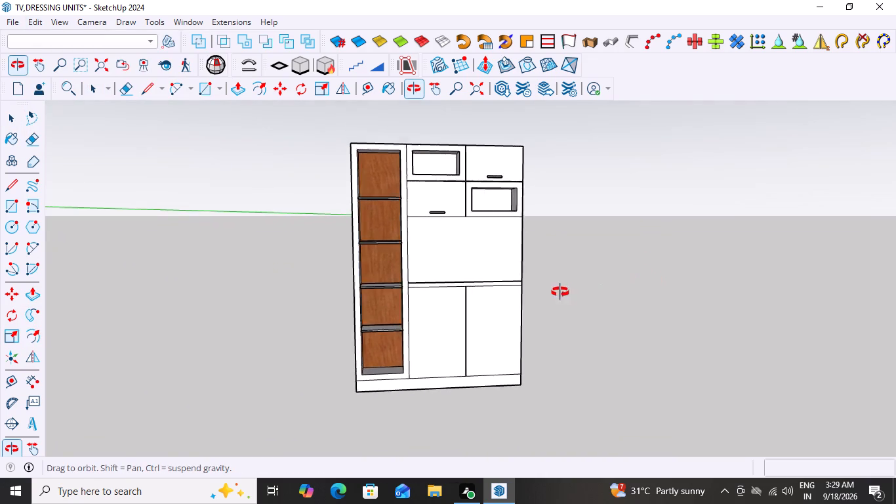
middle_click_drag(560, 292, 560, 292)
scroll(506, 337, "up", 6)
scroll(571, 271, "down", 4)
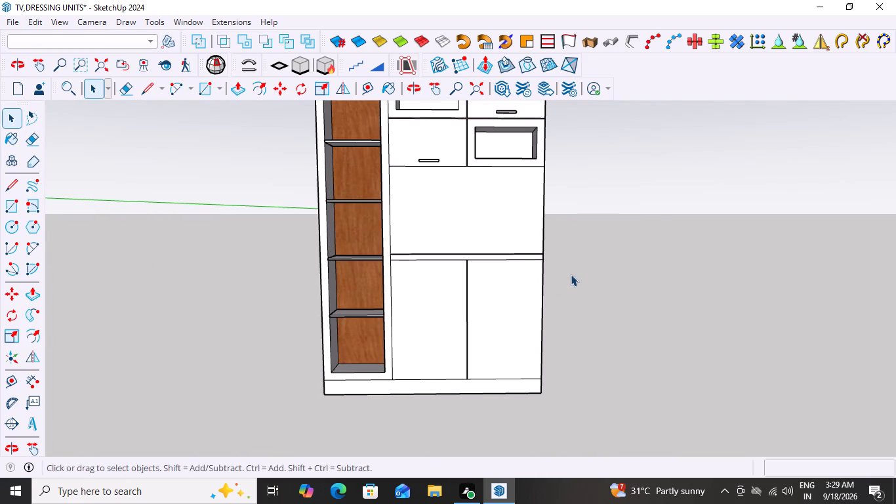
left_click(28, 379)
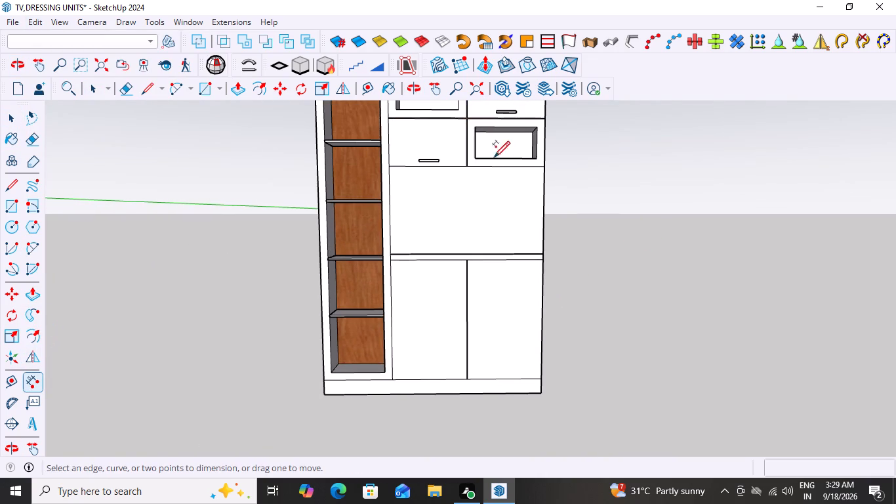
left_click(545, 168)
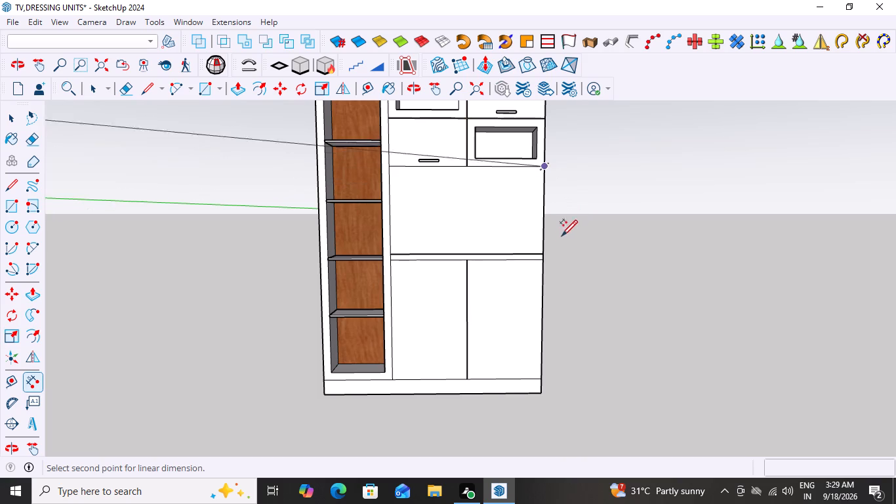
left_click(541, 253)
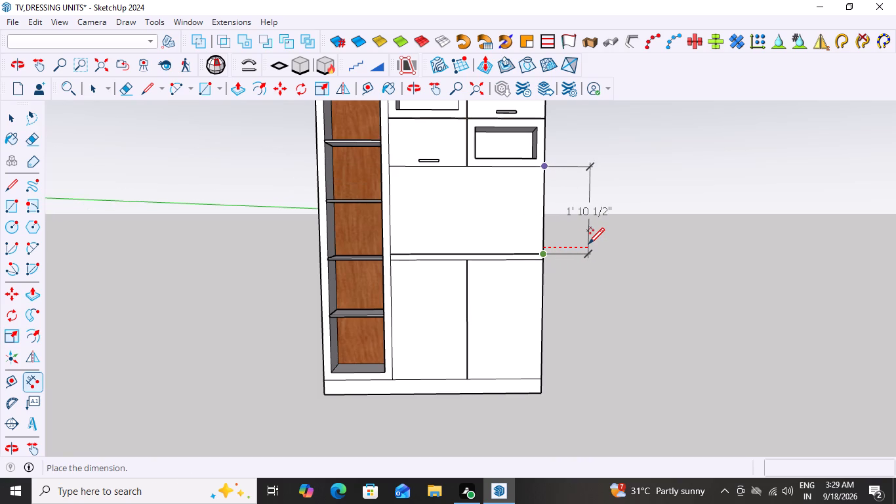
key("space")
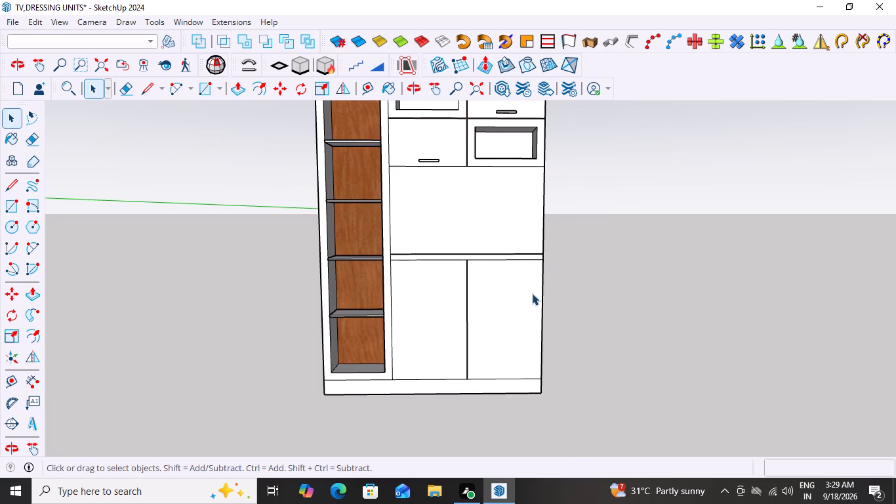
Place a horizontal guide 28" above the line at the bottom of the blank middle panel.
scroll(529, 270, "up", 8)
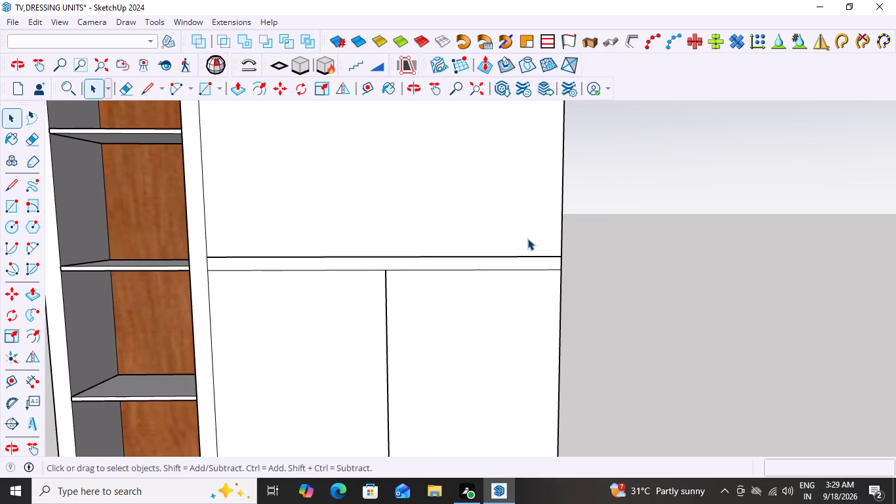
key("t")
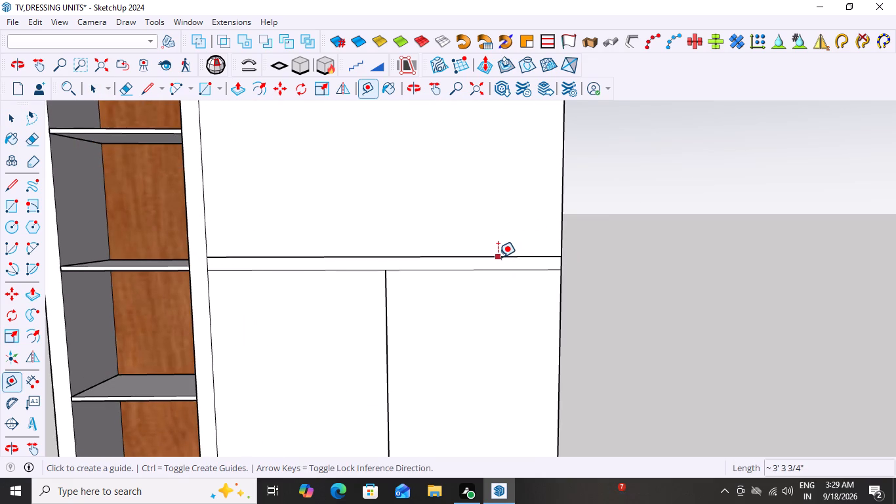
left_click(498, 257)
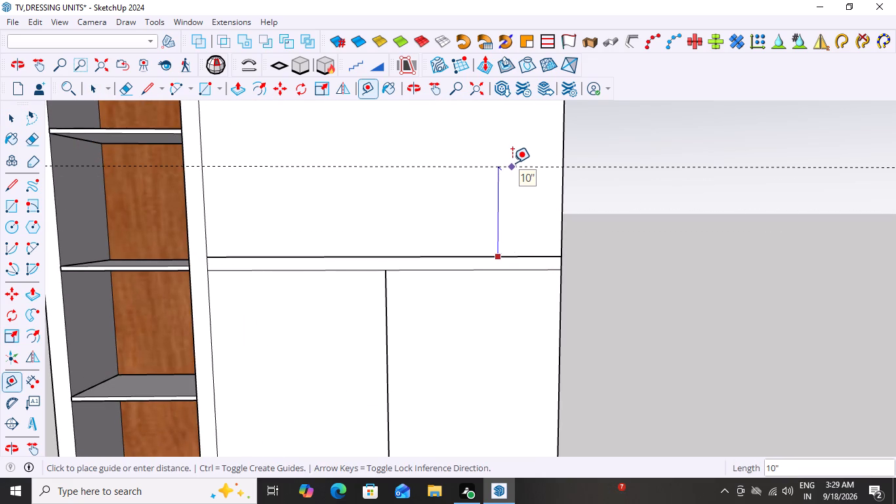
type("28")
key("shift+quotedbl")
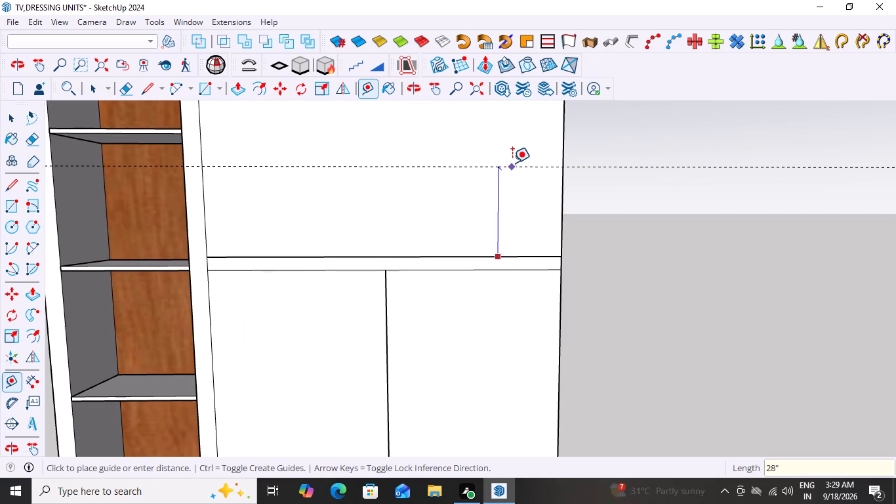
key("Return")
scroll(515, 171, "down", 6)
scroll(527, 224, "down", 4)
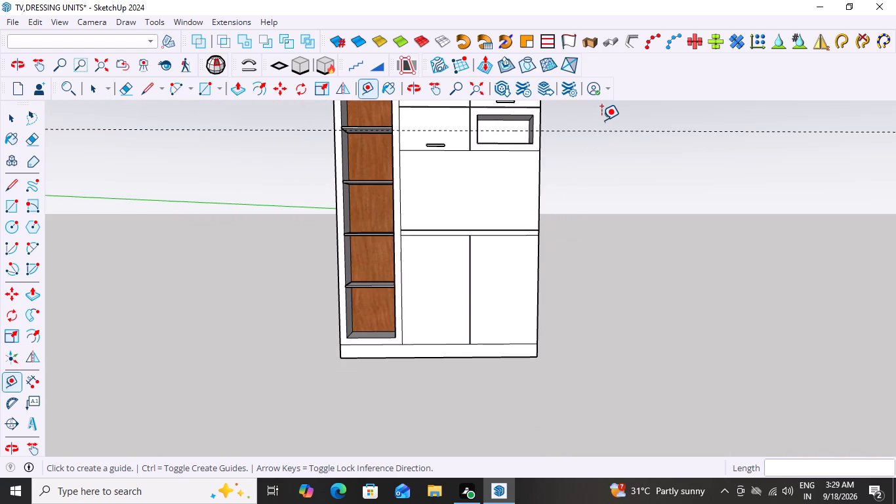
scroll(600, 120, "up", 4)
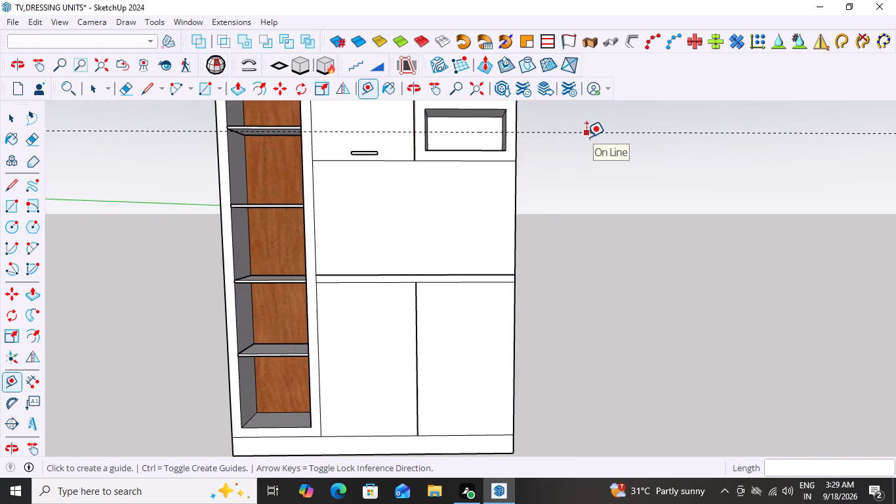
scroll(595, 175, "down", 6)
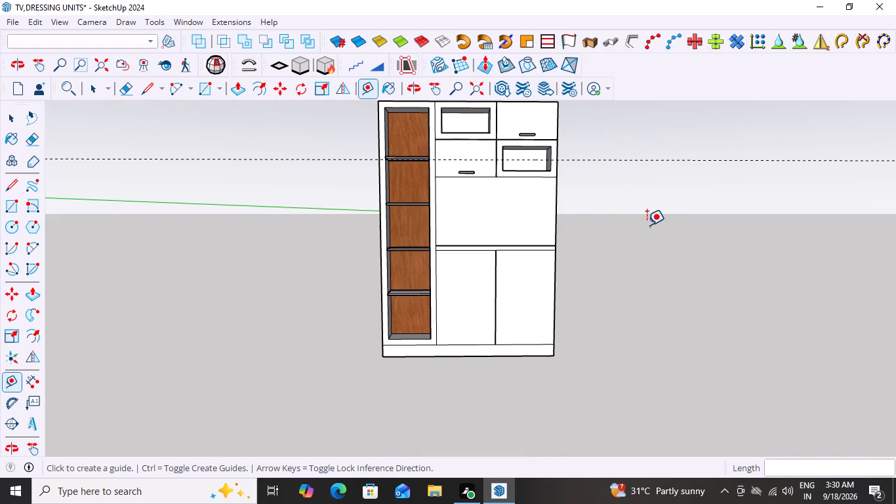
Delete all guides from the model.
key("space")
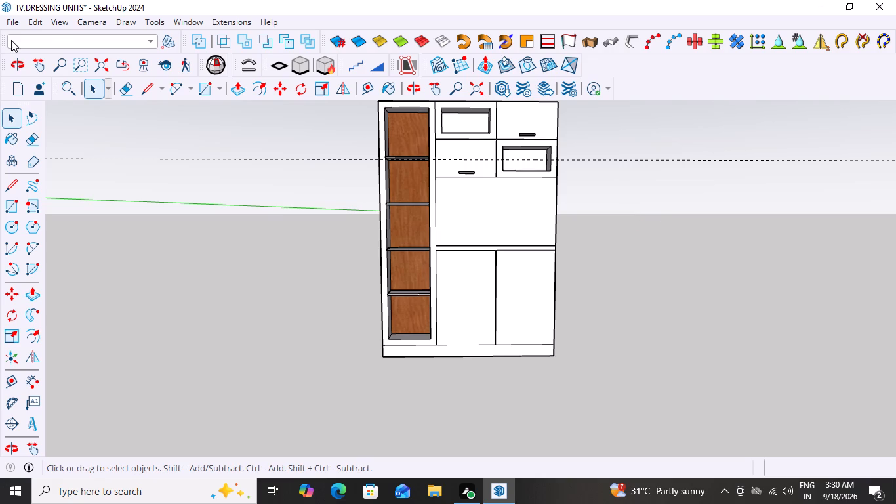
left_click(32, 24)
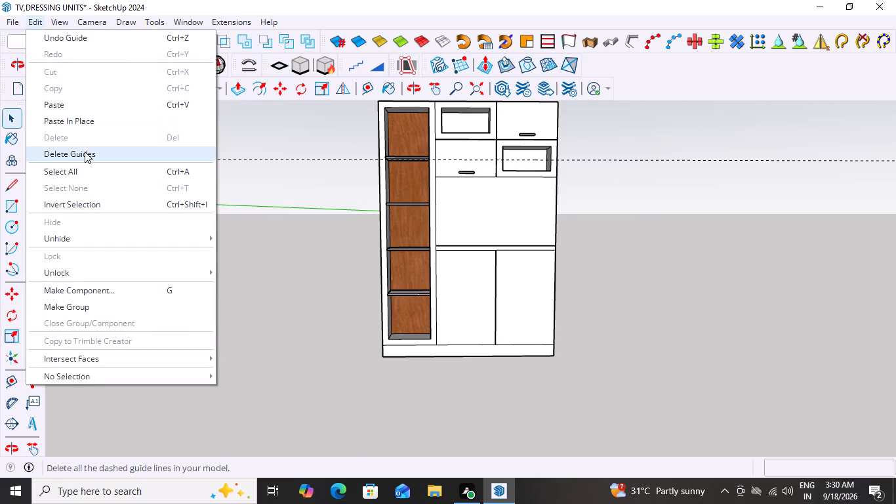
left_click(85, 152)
Open the cabinet unit for editing and push the blank middle panel's face back 1' through the full cabinet depth.
scroll(186, 169, "down", 6)
scroll(519, 211, "up", 2)
middle_click_drag(475, 230, 552, 238)
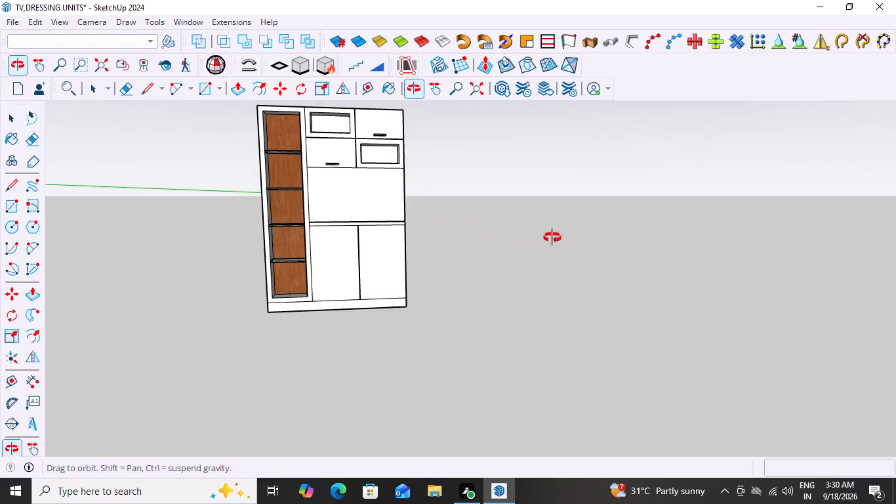
middle_click_drag(552, 238, 350, 246)
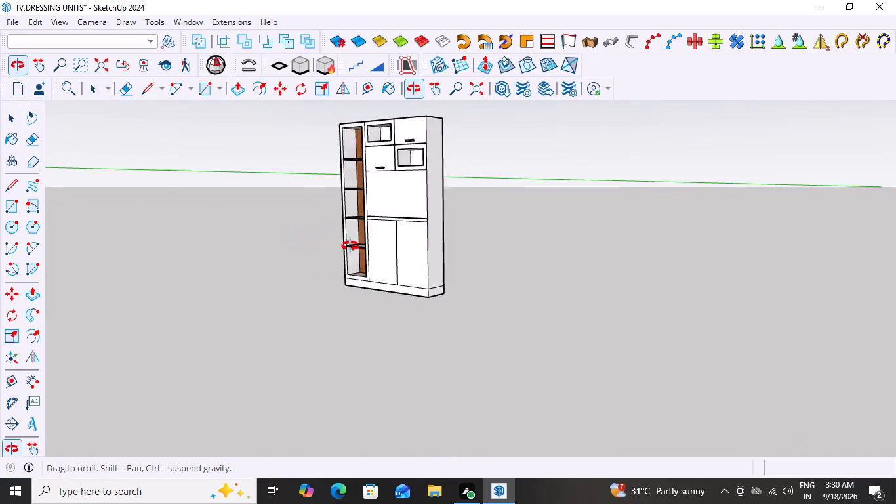
middle_click_drag(350, 246, 373, 247)
scroll(428, 205, "up", 2)
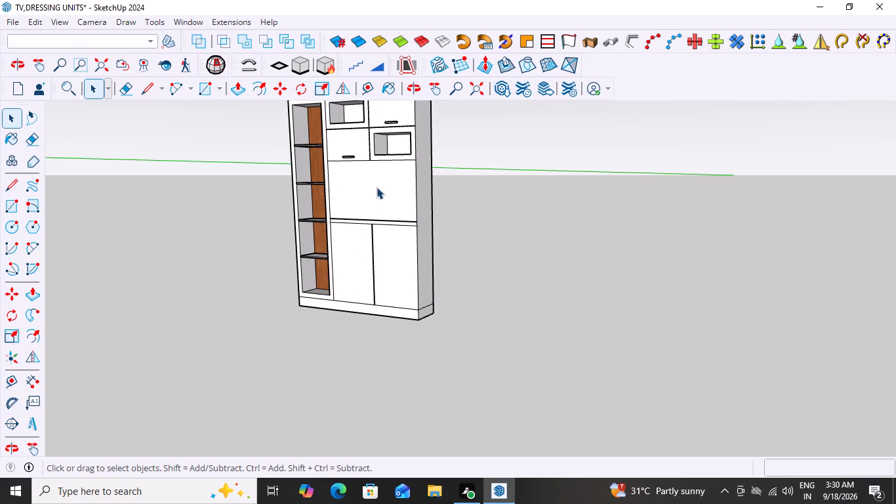
left_click(377, 187)
double_click(377, 187)
left_click(386, 187)
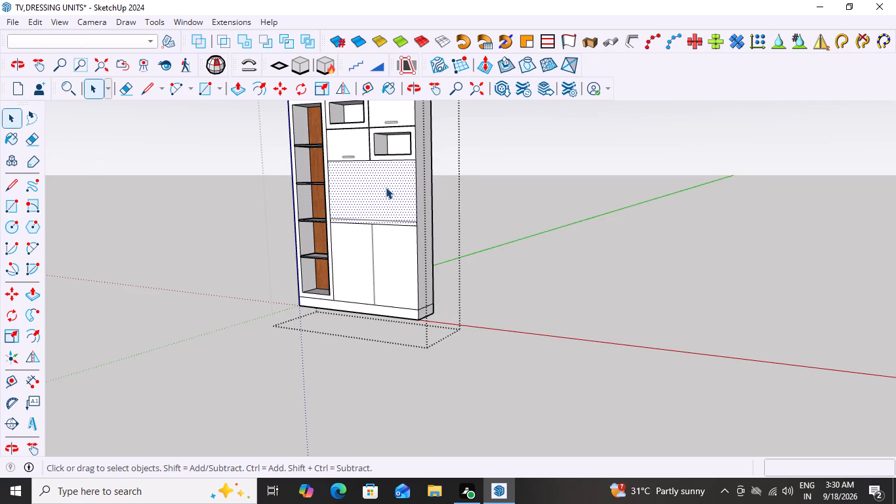
left_click(386, 187)
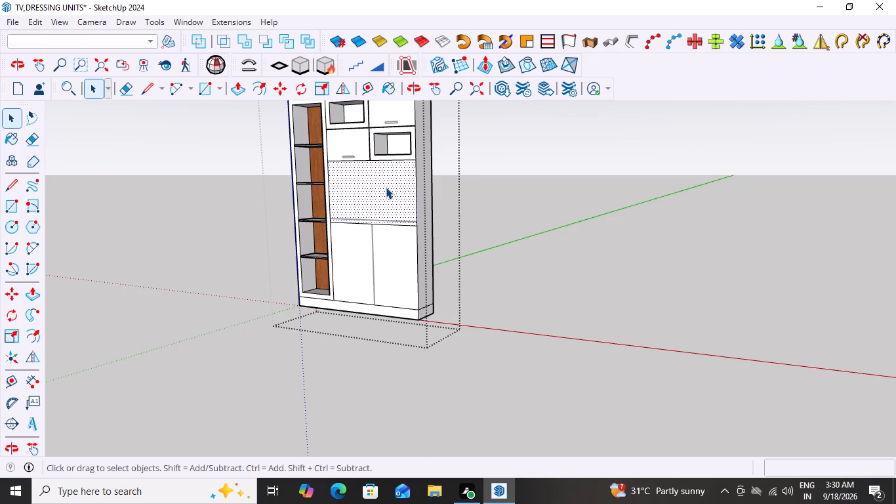
key("p")
left_click(386, 187)
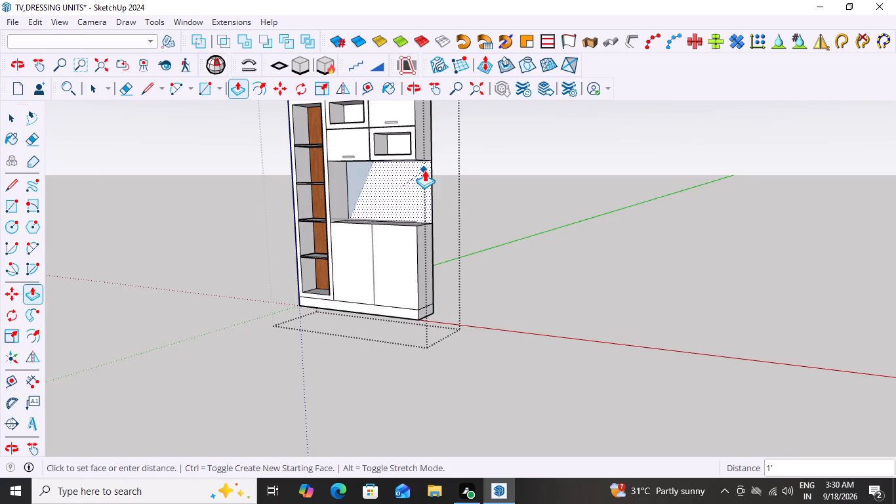
left_click(426, 170)
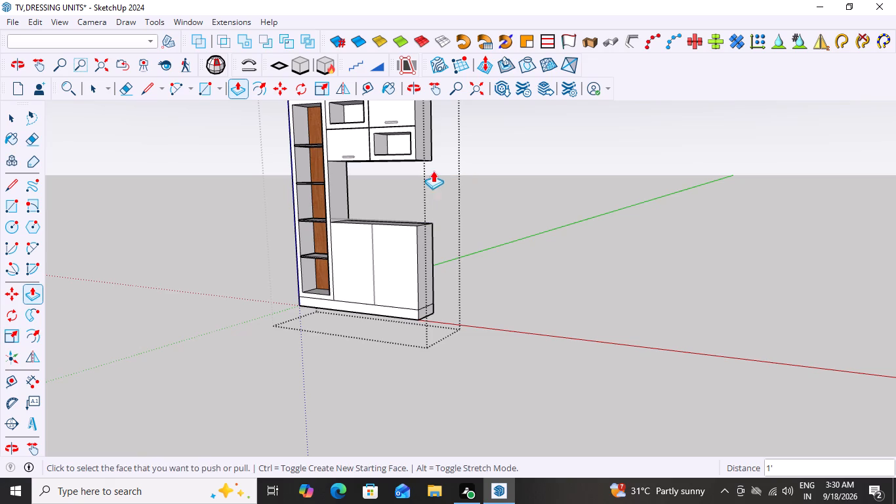
Close the cabinet unit and examine the opened recess and the lower cabinet's top edge from several angles.
middle_click_drag(493, 176, 440, 200)
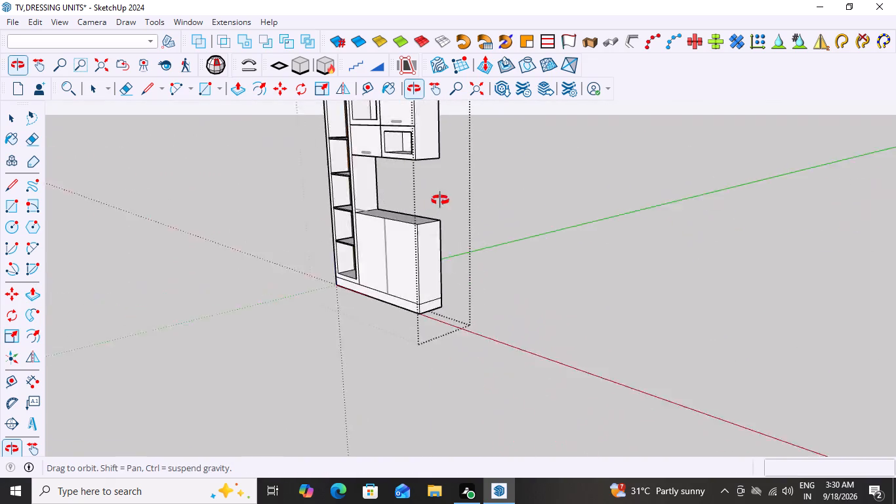
middle_click_drag(440, 200, 616, 155)
scroll(603, 158, "down", 6)
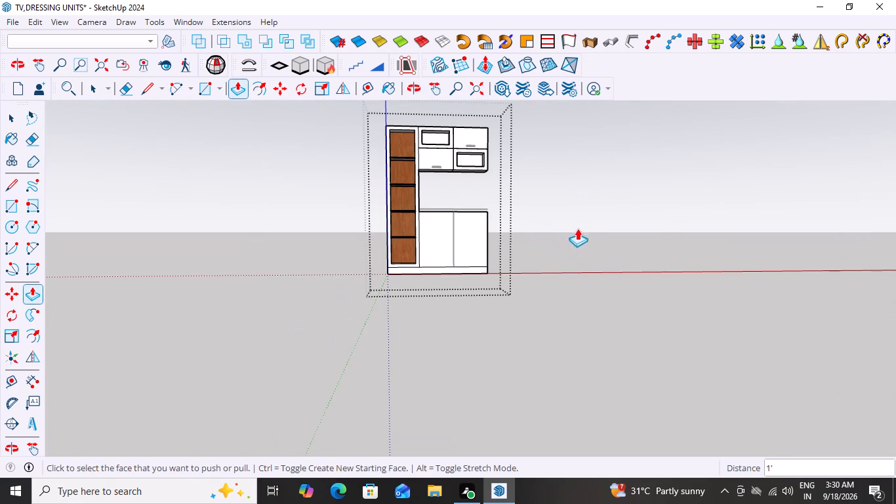
key("space")
left_click(566, 190)
middle_click_drag(514, 218, 462, 222)
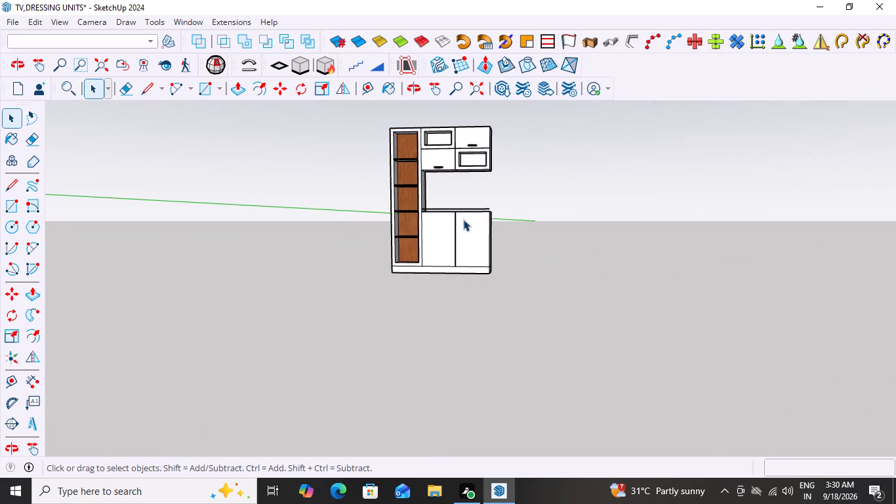
scroll(463, 218, "up", 13)
middle_click_drag(570, 206, 452, 243)
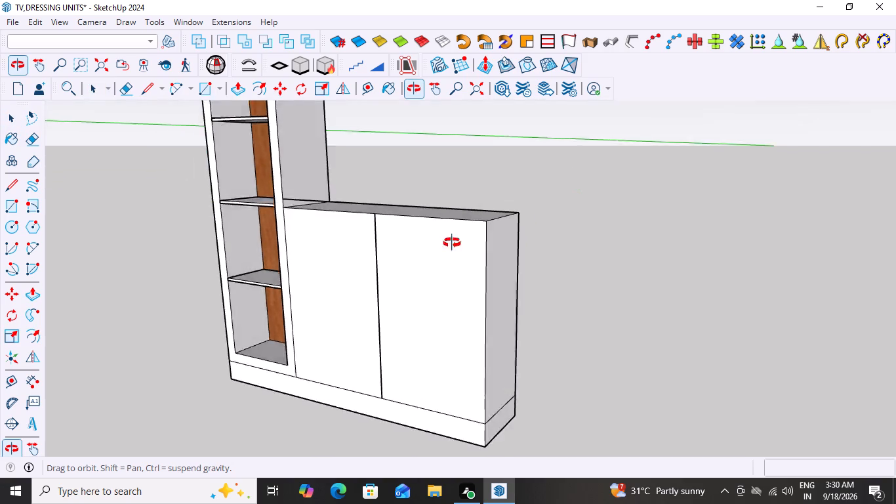
middle_click_drag(452, 243, 642, 205)
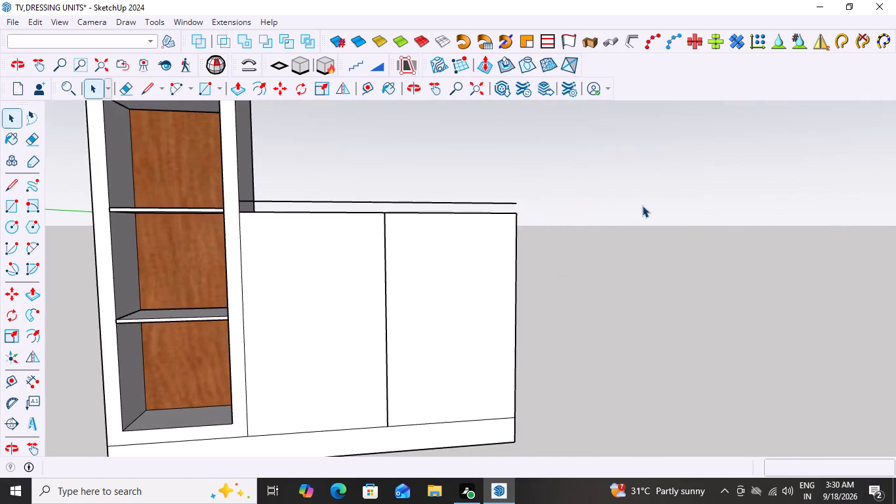
scroll(640, 206, "down", 11)
scroll(566, 262, "down", 2)
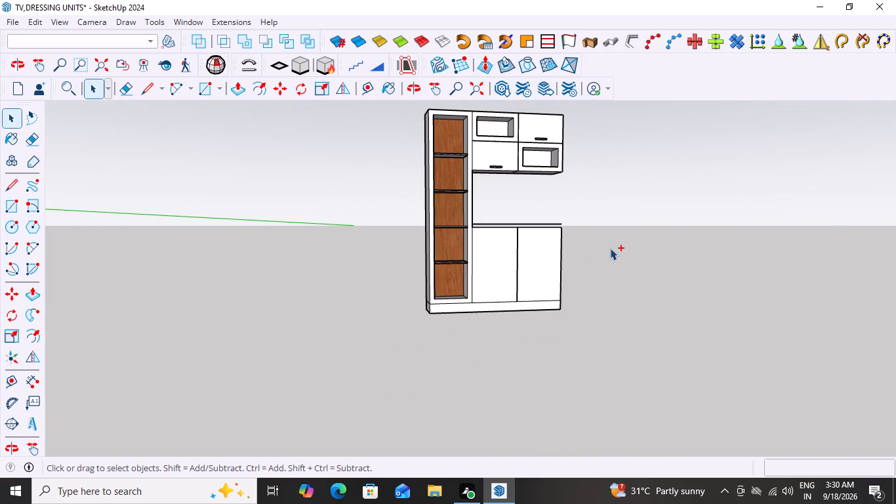
Undo the 1' push that cut the recess through the middle panel.
key("ctrl+z")
key("ctrl+z")
Check which faces and edges around the blank middle panel are connected to the horizontal line above the doors by selecting them.
scroll(616, 238, "down", 1)
middle_click_drag(616, 238, 505, 264)
scroll(569, 227, "up", 11)
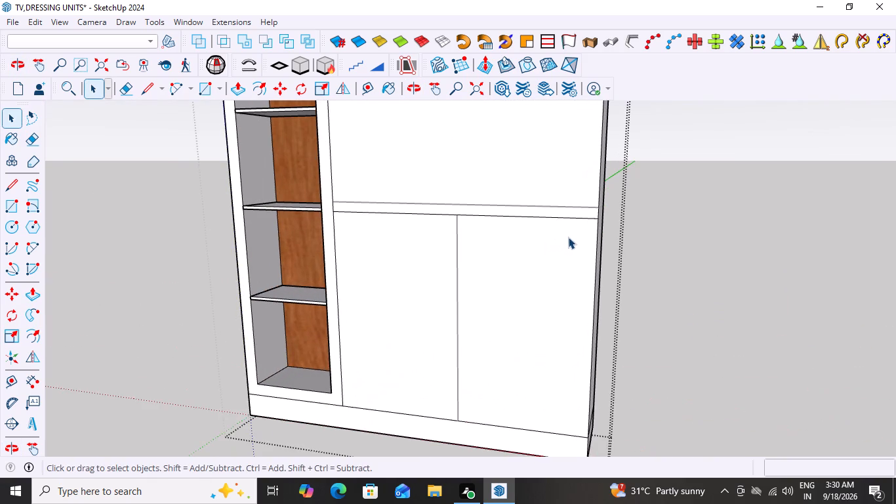
scroll(568, 237, "up", 1)
left_click(769, 209)
middle_click_drag(733, 235, 578, 270)
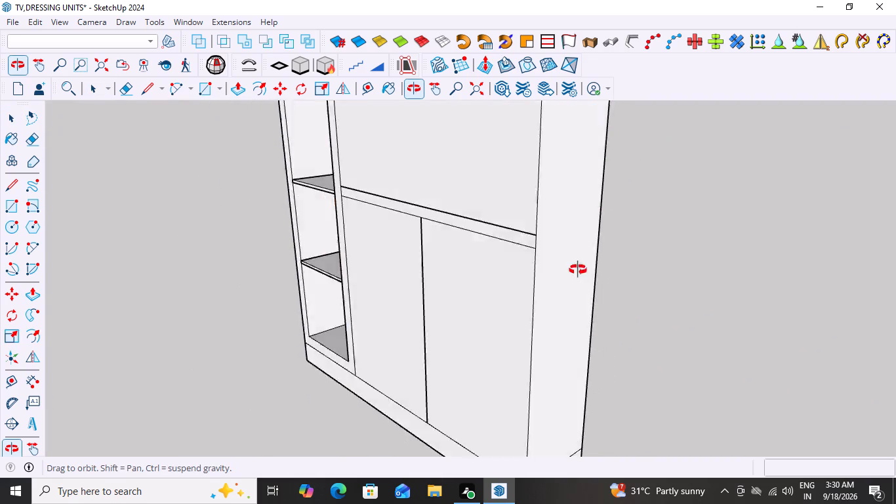
middle_click_drag(578, 270, 580, 270)
middle_click_drag(477, 266, 519, 273)
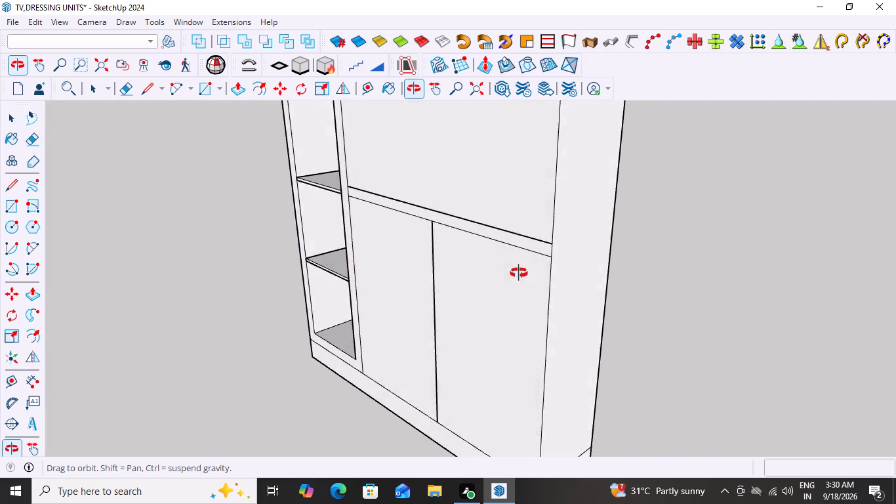
middle_click_drag(519, 273, 603, 289)
left_click(590, 196)
left_click(590, 196)
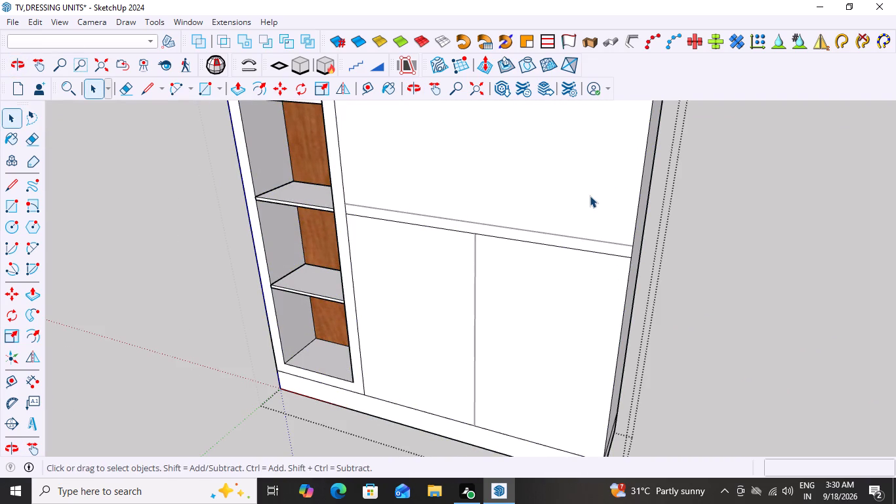
left_click(590, 196)
triple_click(590, 196)
scroll(655, 257, "down", 2)
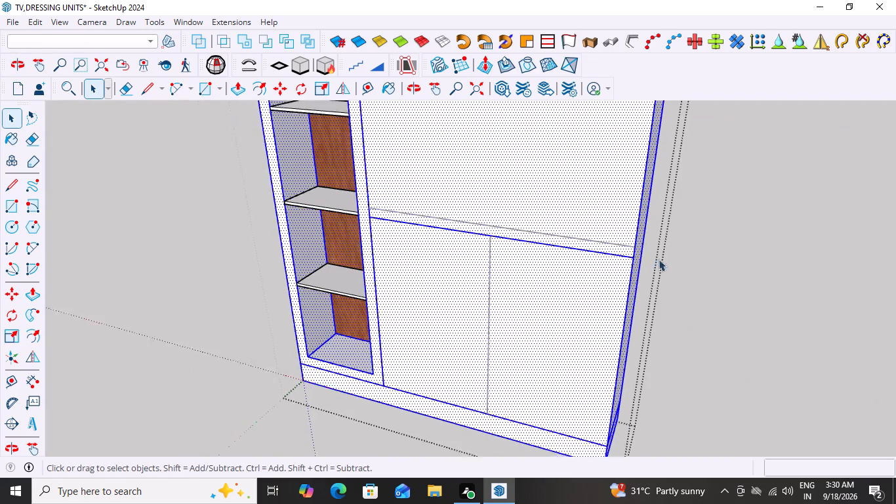
scroll(659, 259, "down", 5)
middle_click_drag(695, 262, 734, 268)
double_click(579, 213)
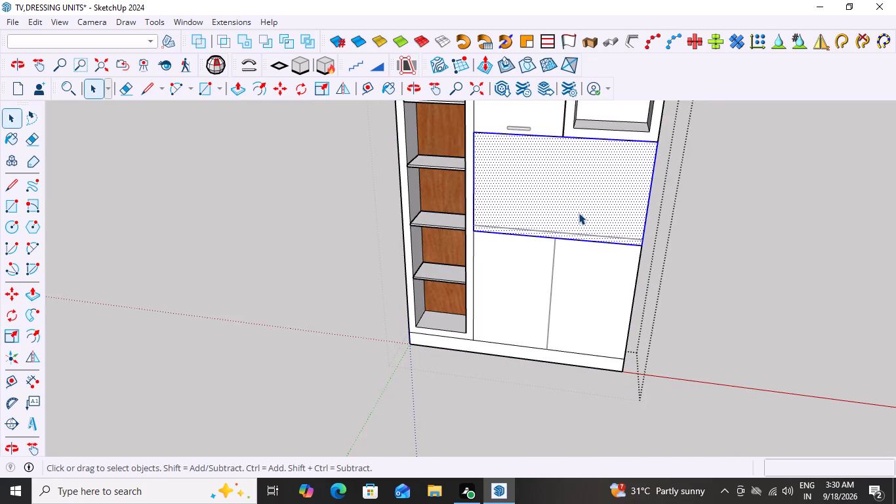
triple_click(580, 211)
double_click(580, 211)
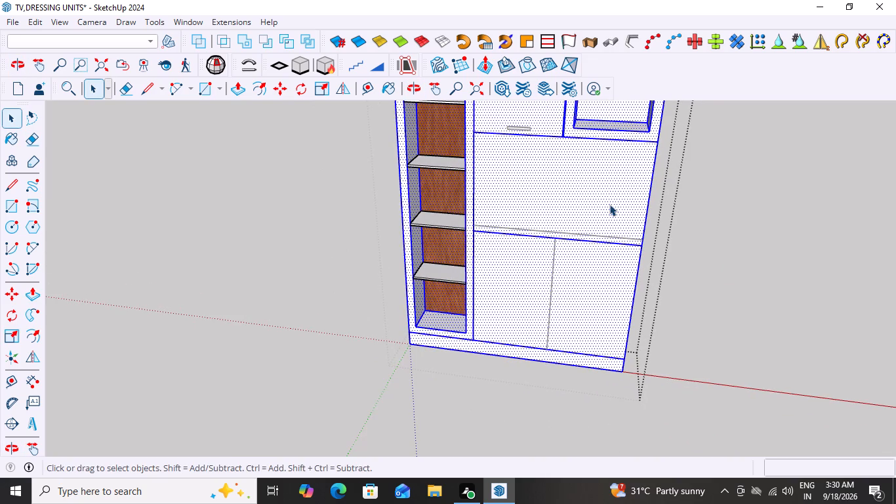
double_click(609, 204)
middle_click_drag(706, 236, 748, 213)
scroll(556, 285, "up", 5)
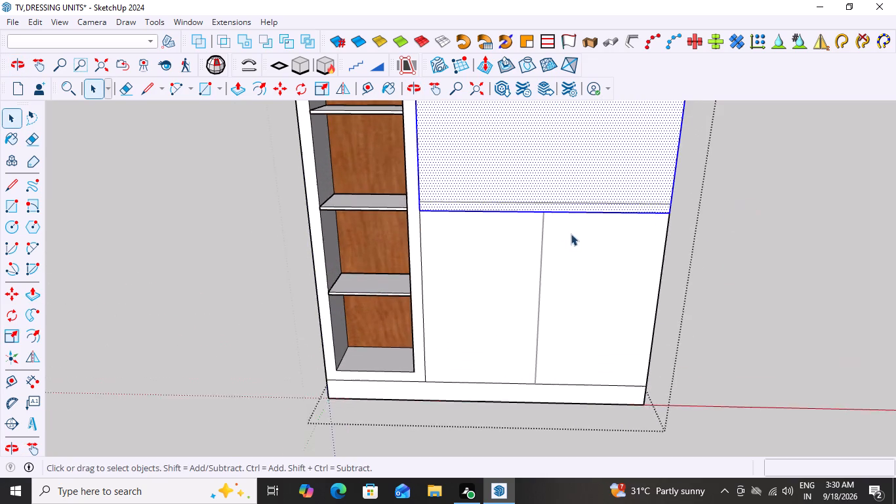
Close the cabinet unit and delete the loose horizontal line just above the door panels' top edge.
key("space")
left_click(754, 199)
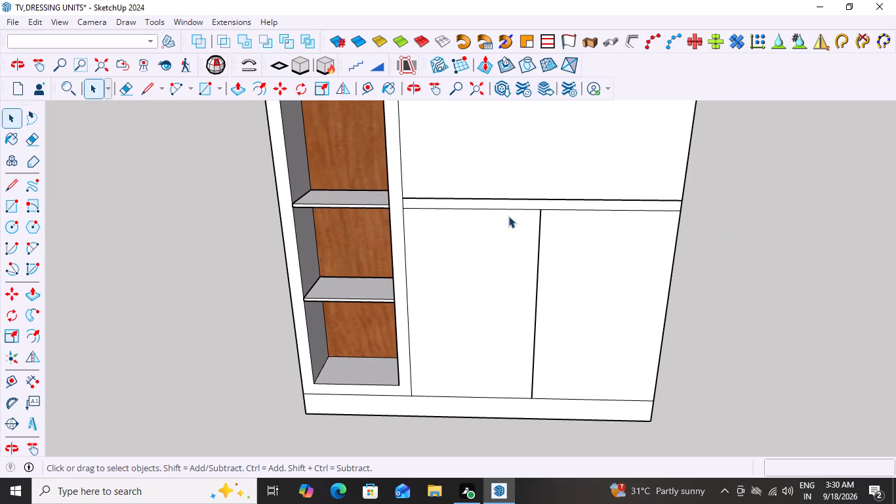
left_click(509, 196)
left_click(509, 196)
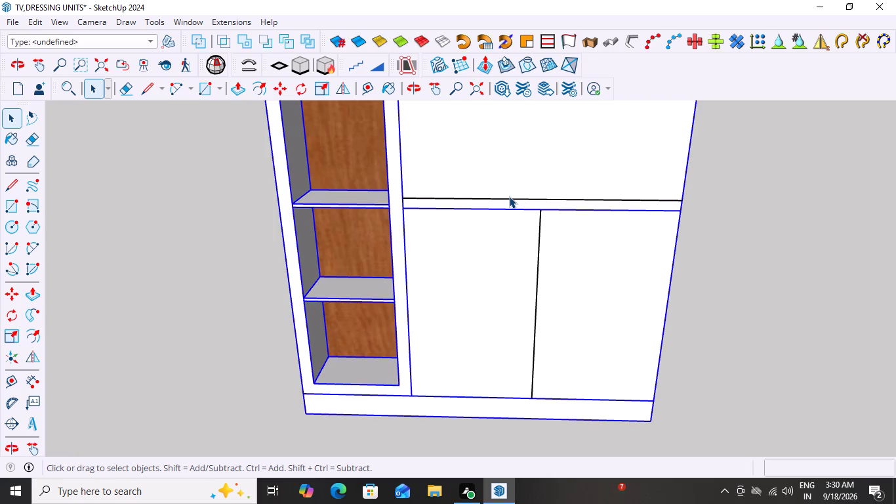
left_click(513, 200)
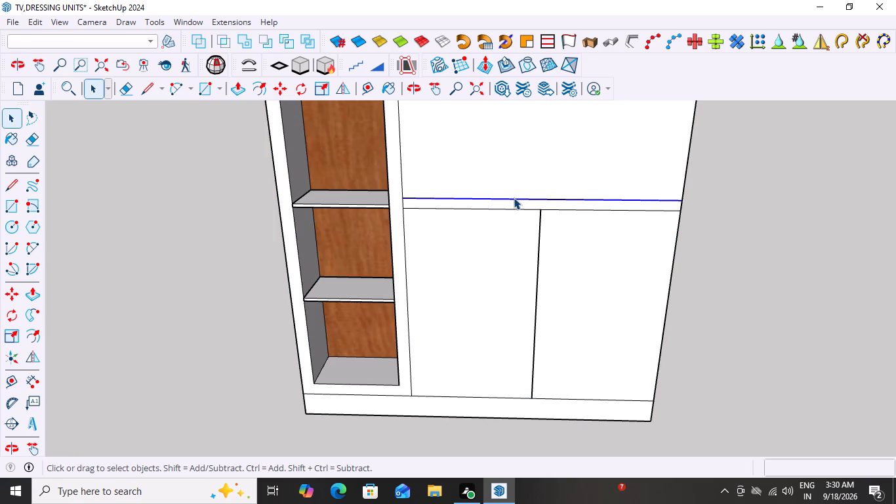
key("Delete")
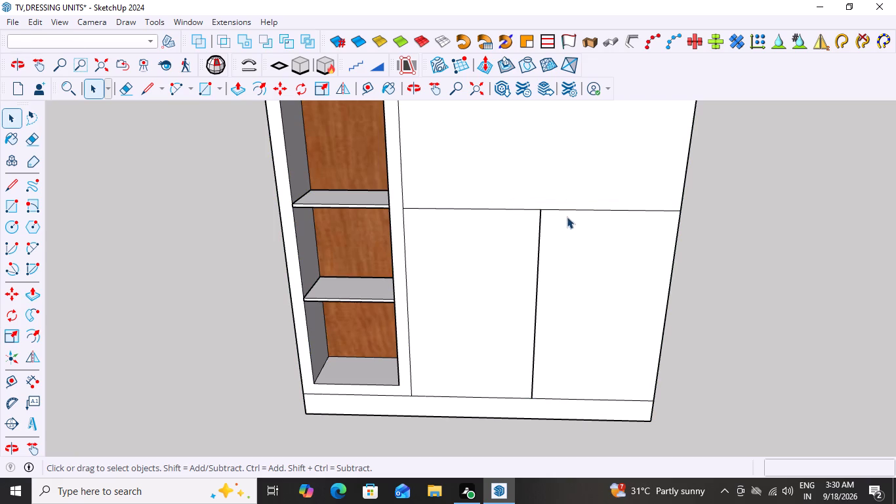
Inside the cabinet unit, copy the door panels' top edge 1.50" upward to form the top strip.
left_click(633, 209)
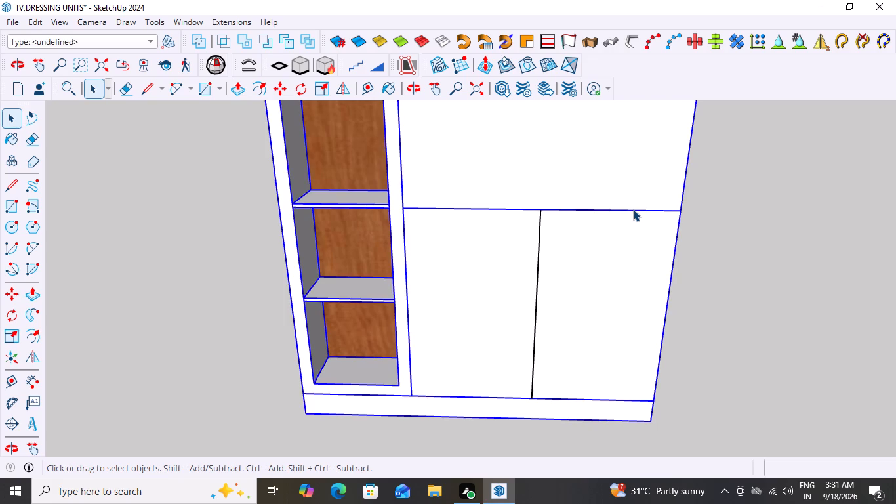
double_click(633, 209)
left_click(633, 209)
left_click(633, 209)
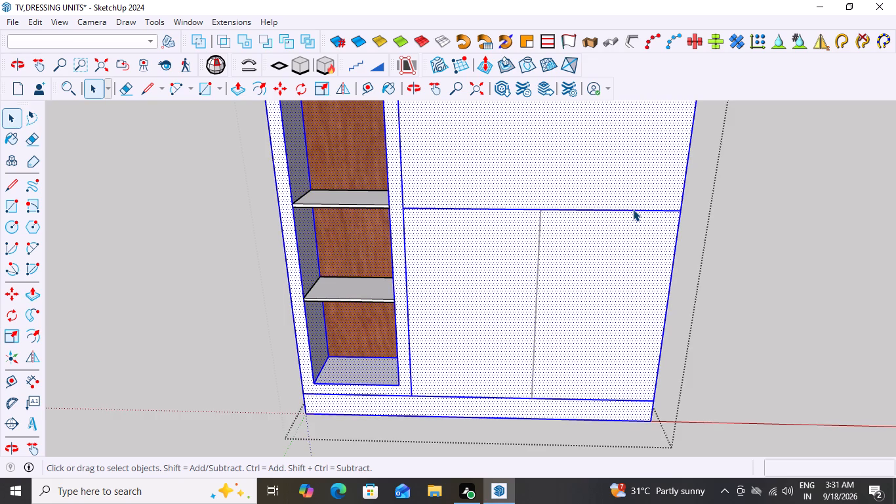
double_click(634, 211)
left_click(634, 211)
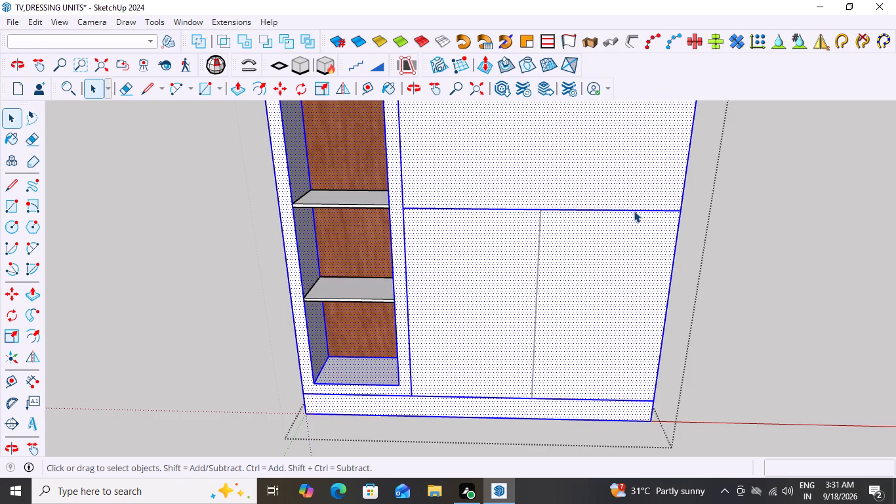
double_click(634, 211)
left_click(623, 182)
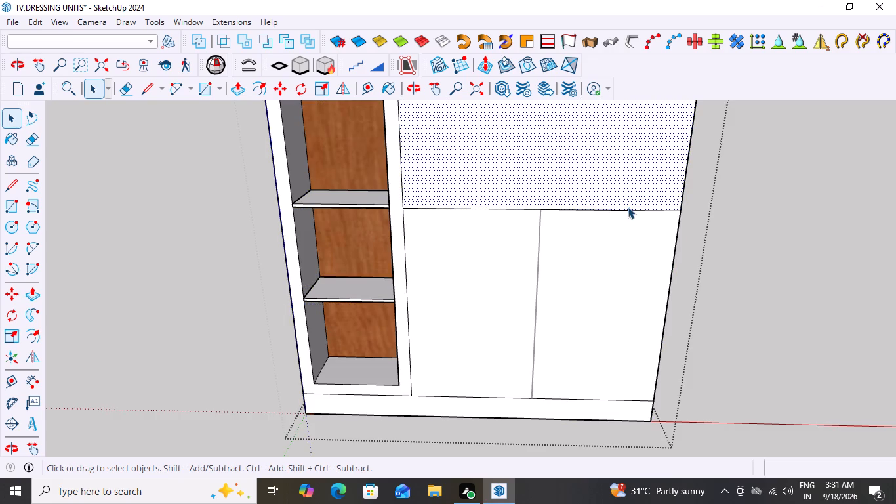
left_click(628, 207)
left_click(628, 209)
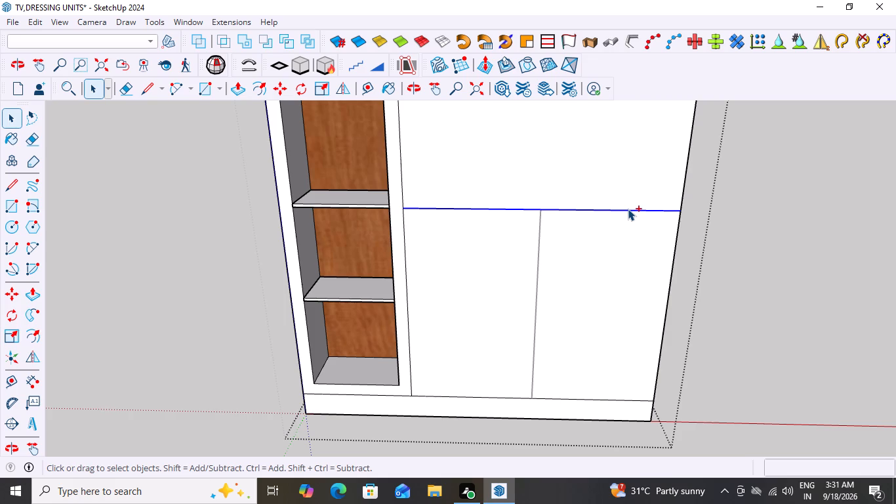
key("ctrl+c")
key("m")
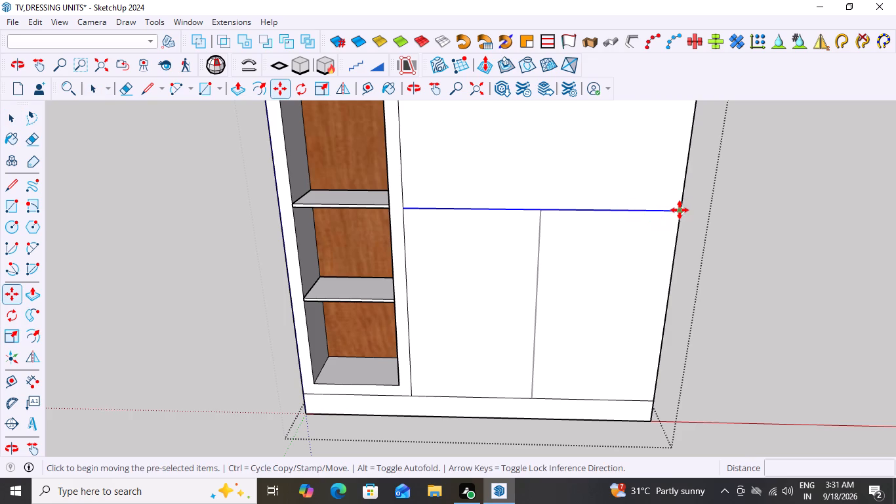
left_click(680, 211)
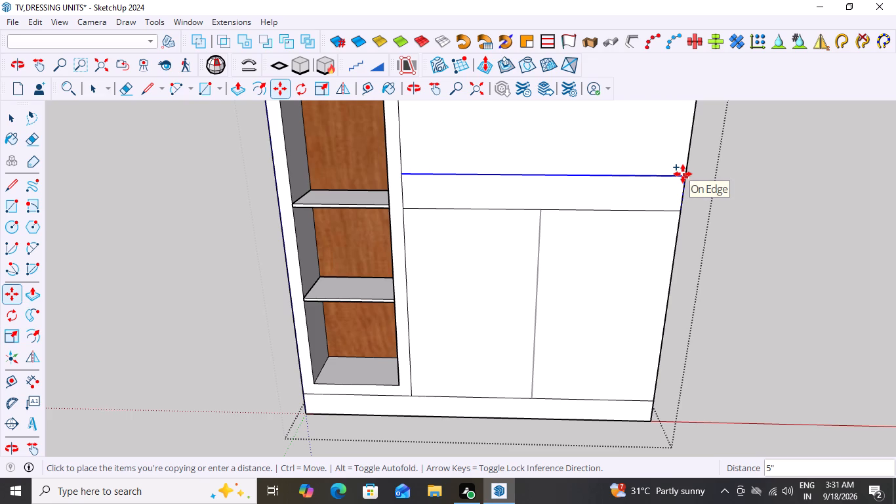
key("1")
type(".5")
key("0")
key("shift+quotedbl")
key("Return")
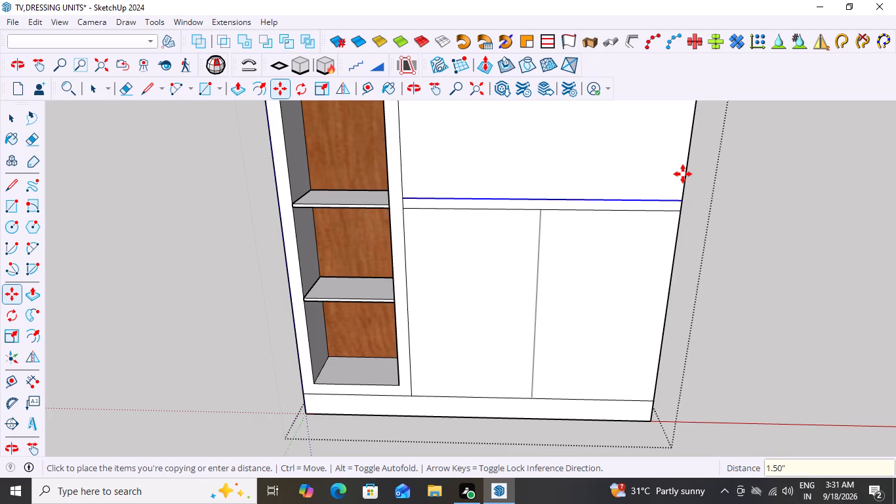
key("space")
left_click(760, 189)
scroll(756, 209, "down", 4)
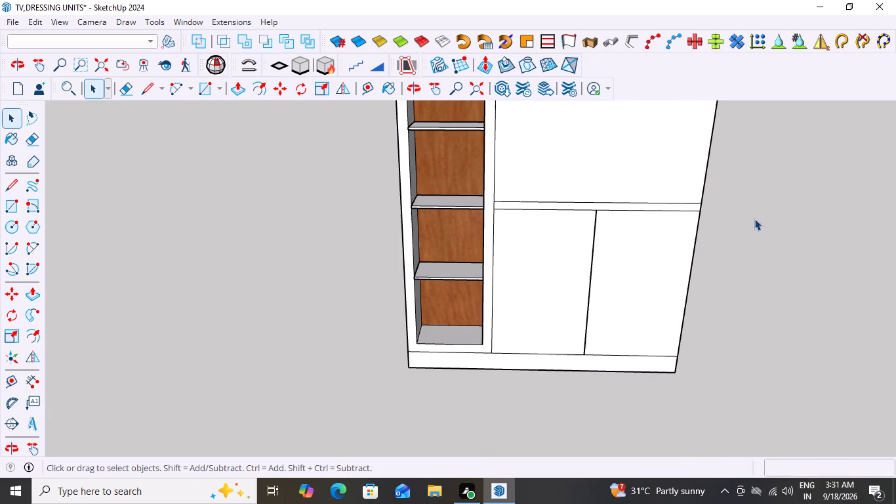
Reopen the cabinet unit and push the blank middle panel's face back 1' through the full depth, above the top strip.
left_click(674, 174)
left_click(674, 174)
left_click(674, 174)
triple_click(674, 174)
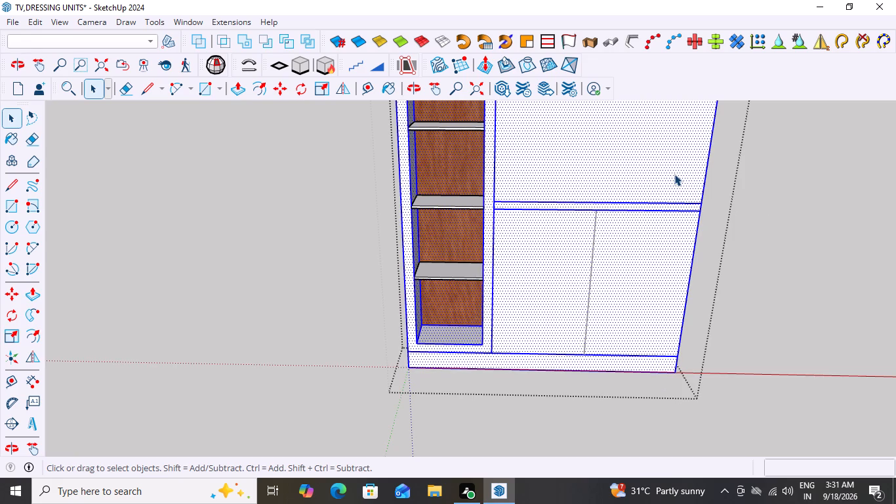
left_click(674, 174)
scroll(701, 198, "down", 8)
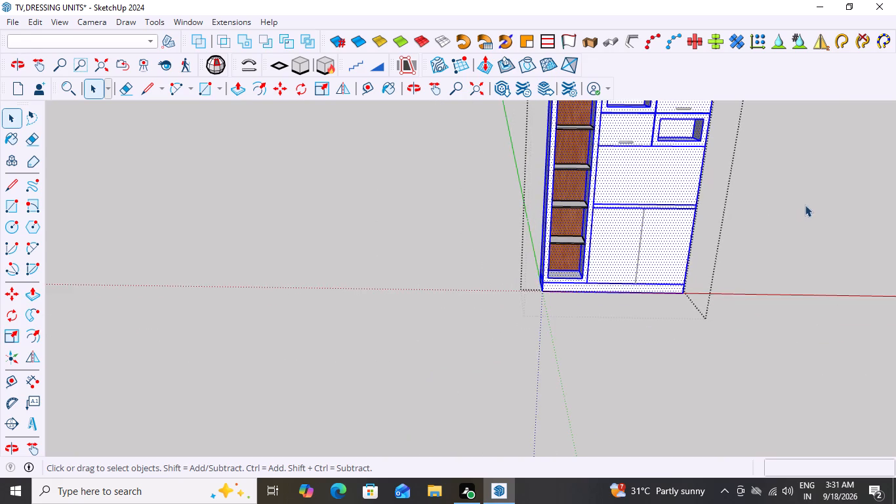
middle_click_drag(763, 205, 684, 203)
double_click(698, 186)
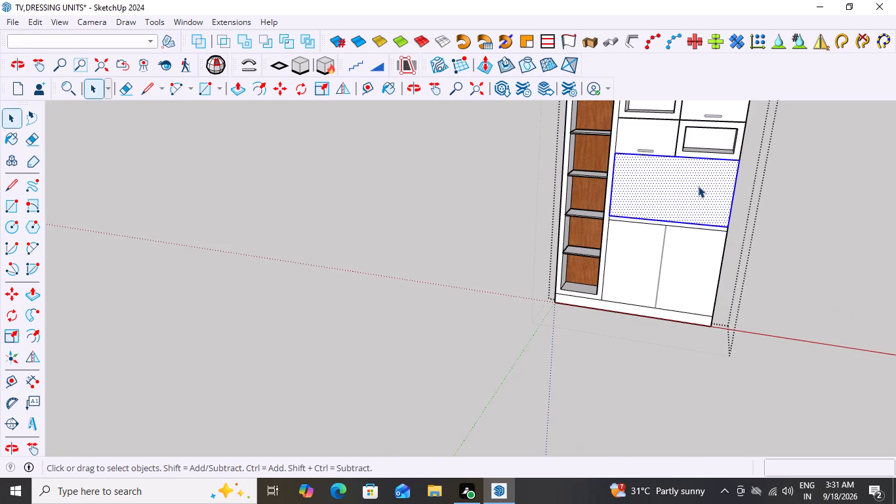
scroll(708, 197, "down", 2)
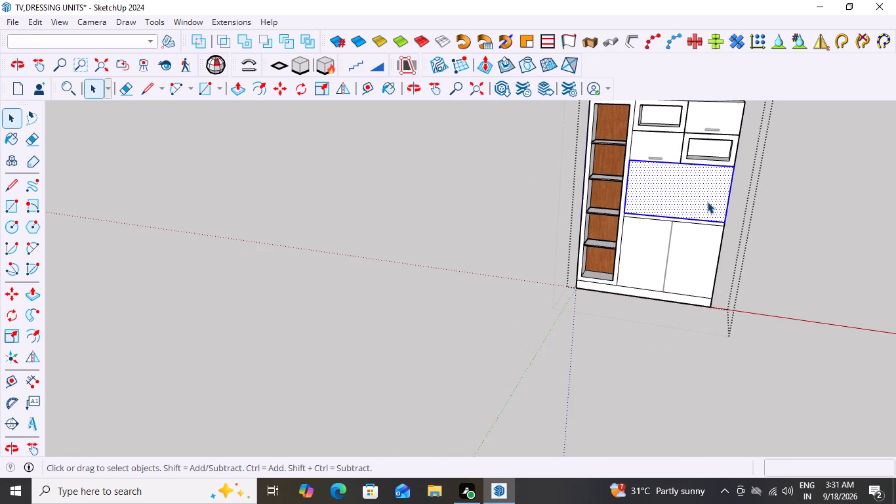
middle_click_drag(768, 205, 639, 193)
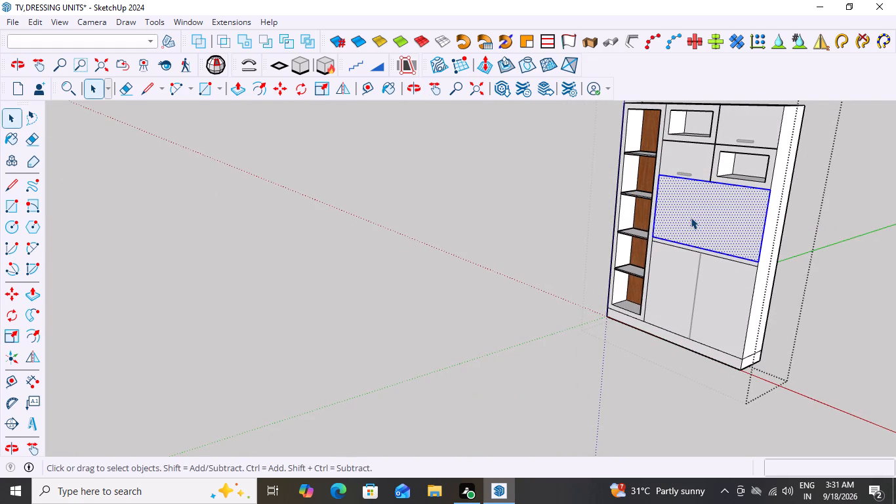
key("p")
left_click(708, 209)
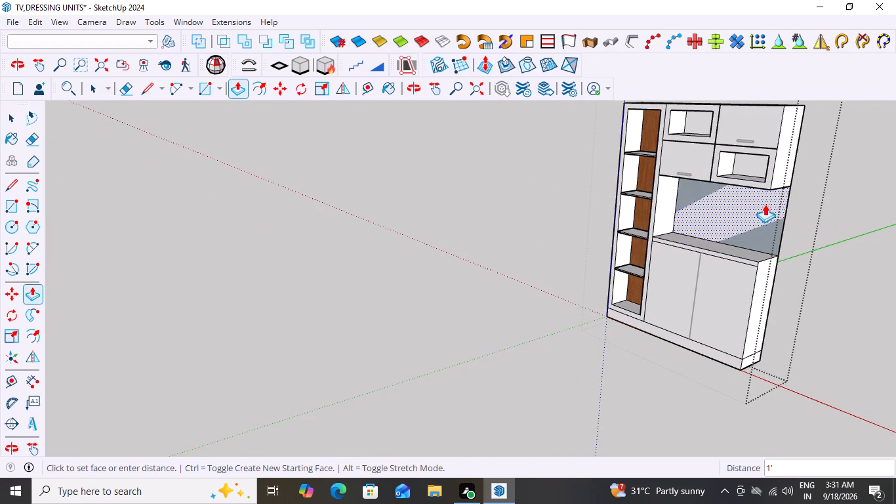
left_click(777, 203)
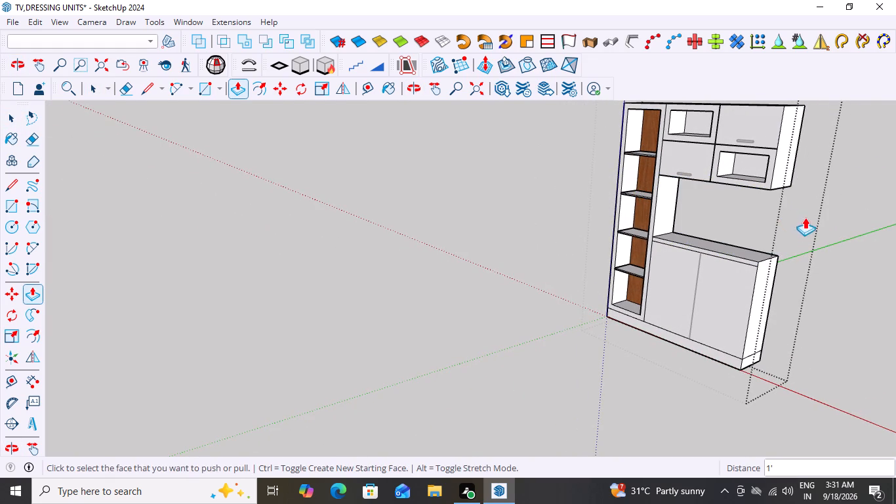
Close the cabinet unit and examine its front from several angles, including the lower door panels and the top strip.
middle_click_drag(805, 216, 895, 206)
middle_click_drag(782, 226, 838, 224)
scroll(807, 227, "down", 1)
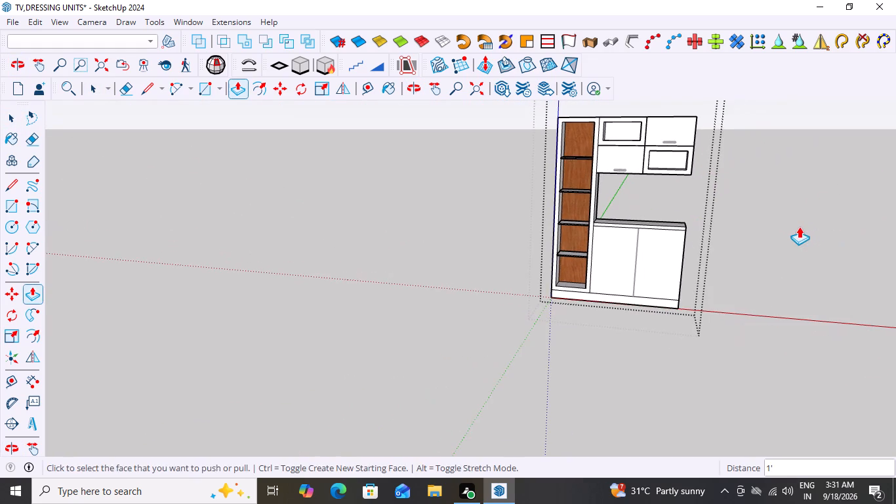
key("space")
left_click(769, 177)
middle_click_drag(728, 148, 809, 125)
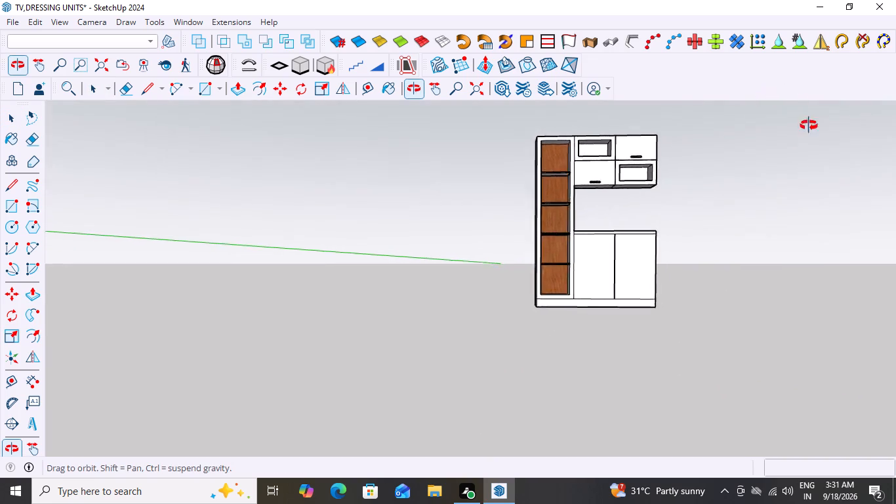
middle_click_drag(809, 125, 804, 224)
scroll(747, 205, "down", 5)
middle_click_drag(727, 187, 672, 129)
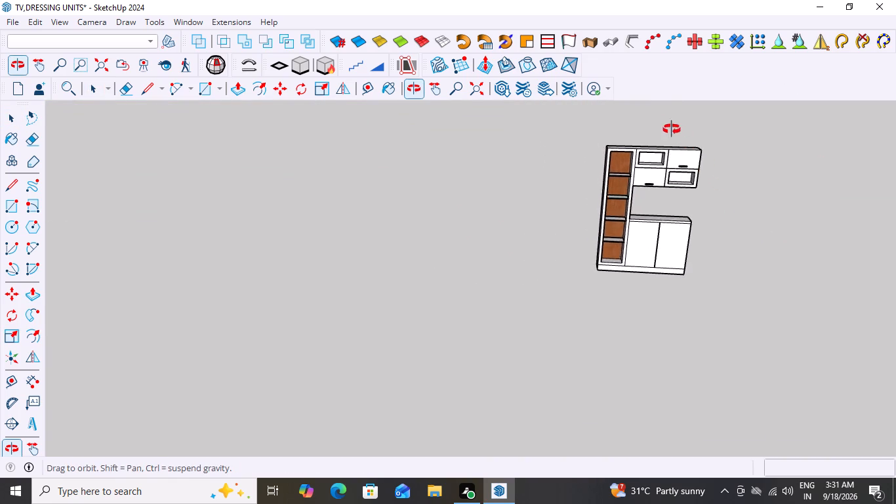
middle_click_drag(672, 129, 657, 121)
scroll(682, 171, "up", 5)
middle_click_drag(754, 230, 795, 224)
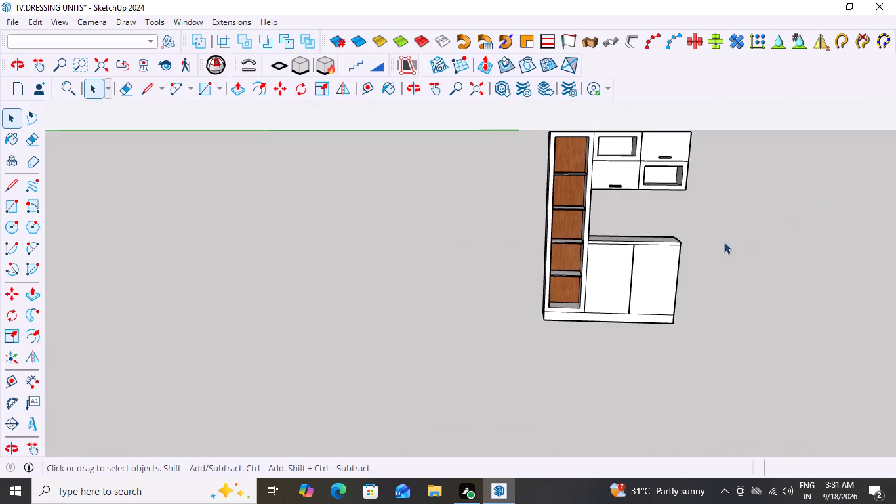
scroll(673, 252, "up", 5)
middle_click_drag(637, 239, 607, 234)
scroll(580, 219, "down", 5)
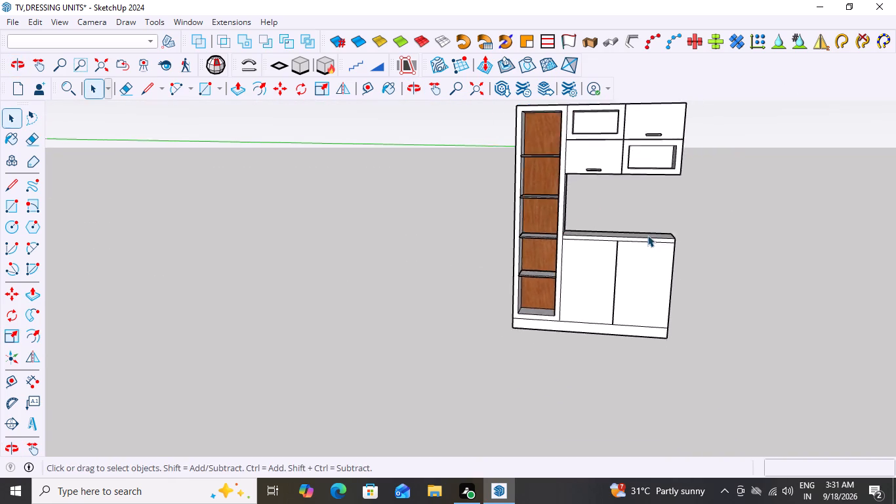
scroll(647, 235, "down", 2)
middle_click_drag(704, 255, 781, 243)
scroll(758, 182, "up", 3)
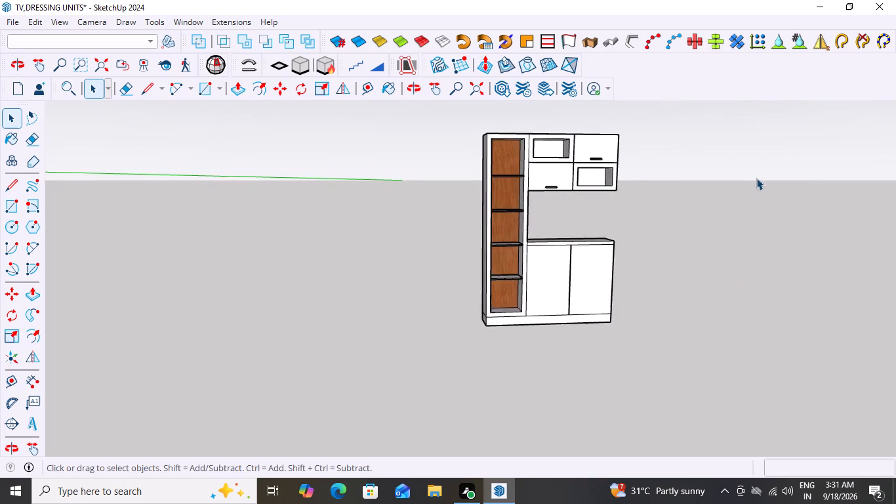
scroll(753, 188, "up", 2)
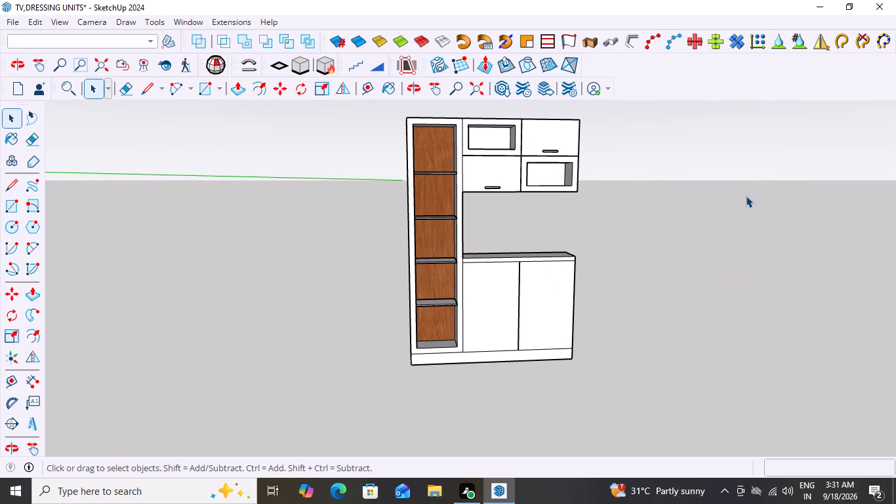
scroll(540, 266, "up", 5)
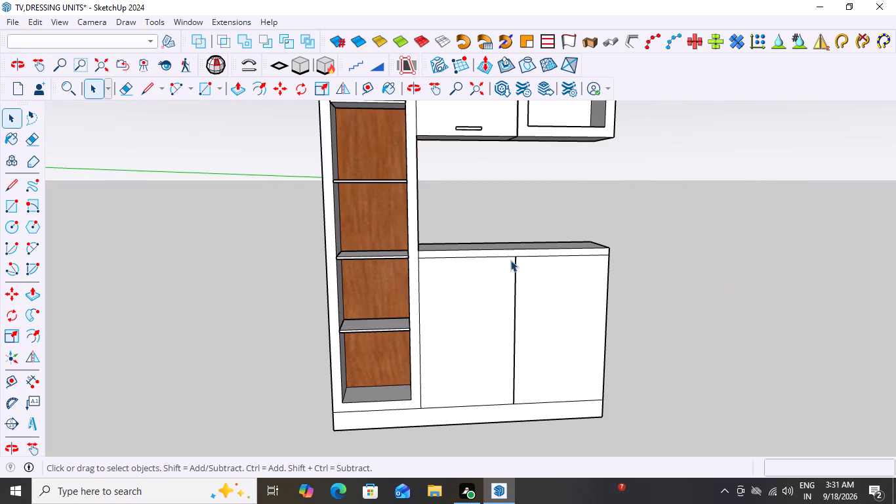
Reopen the cabinet unit, check which faces and edges connect to the top strip and countertop by selecting them, and close the unit.
double_click(508, 248)
left_click(510, 250)
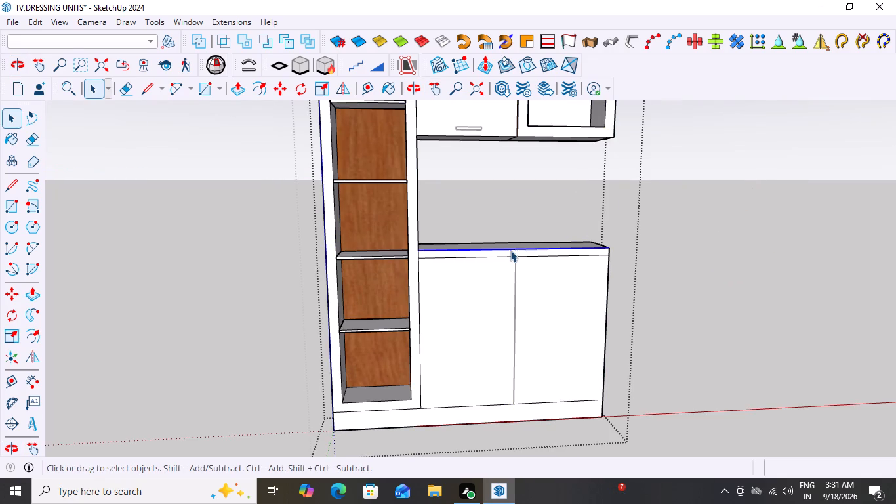
double_click(510, 250)
left_click(510, 250)
left_click(510, 250)
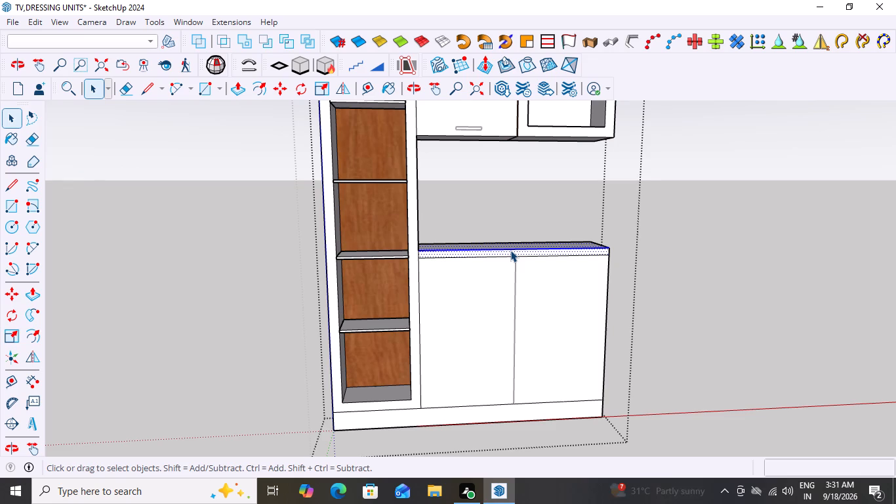
double_click(510, 250)
double_click(510, 252)
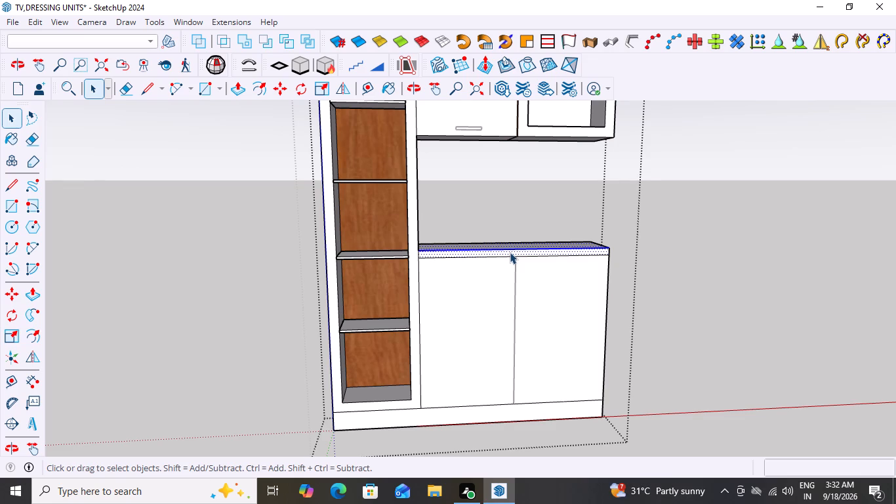
middle_click_drag(664, 251, 499, 268)
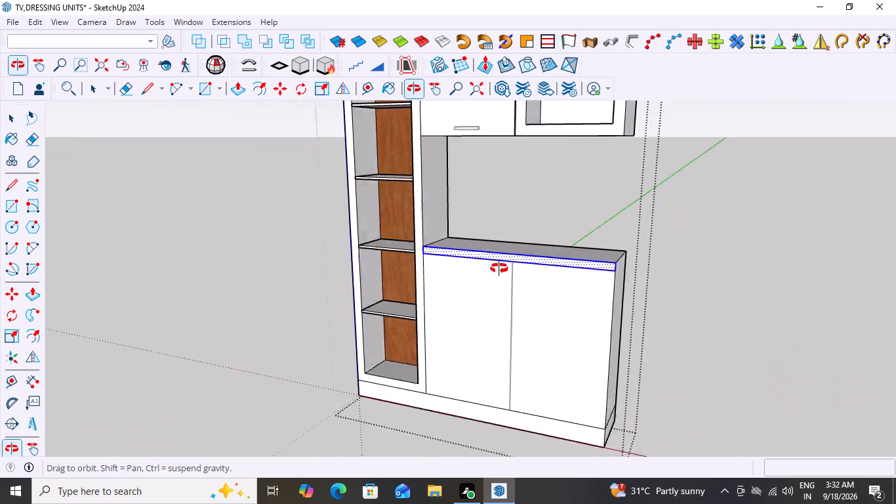
middle_click_drag(499, 268, 355, 261)
double_click(527, 267)
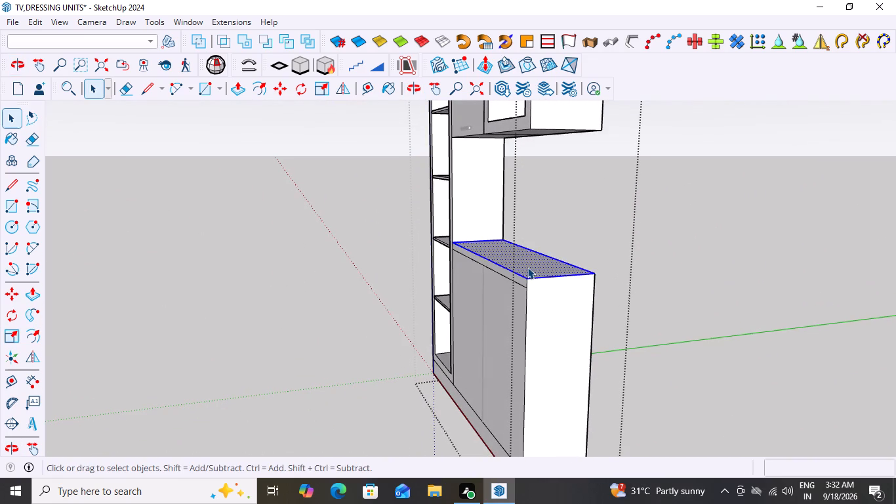
left_click(527, 267)
left_click(527, 267)
left_click(527, 267)
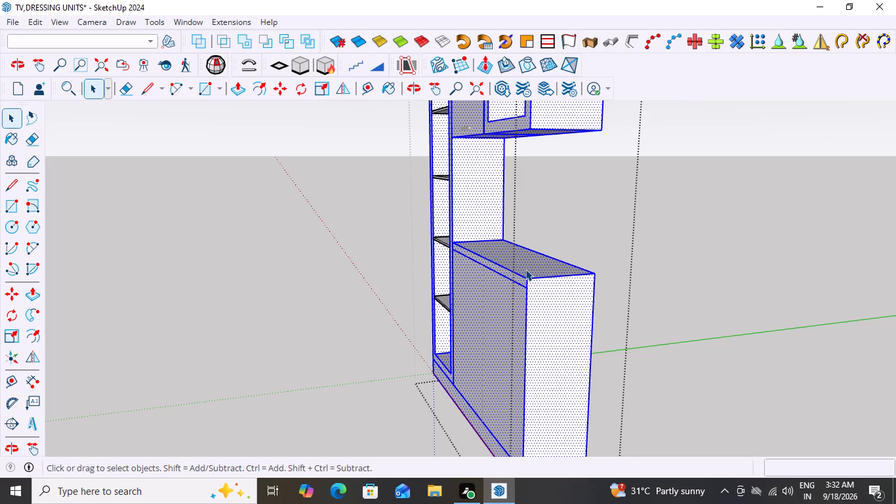
middle_click_drag(622, 274, 773, 275)
scroll(773, 262, "down", 2)
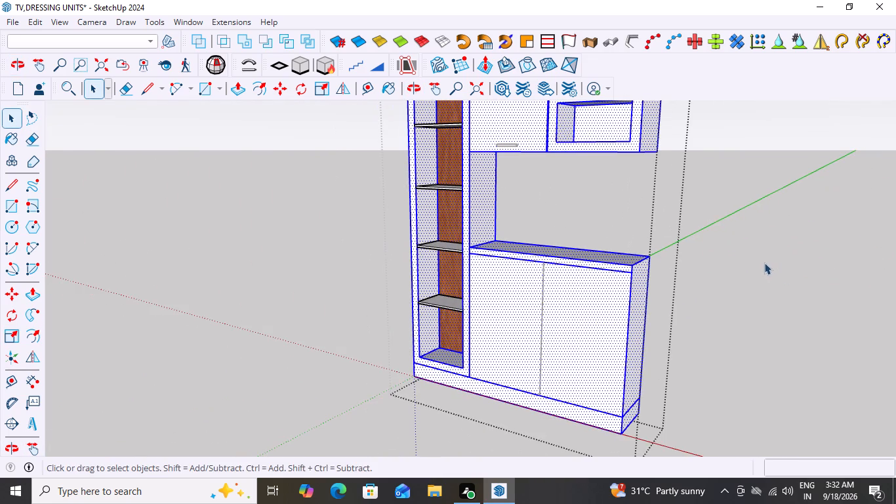
scroll(729, 267, "down", 1)
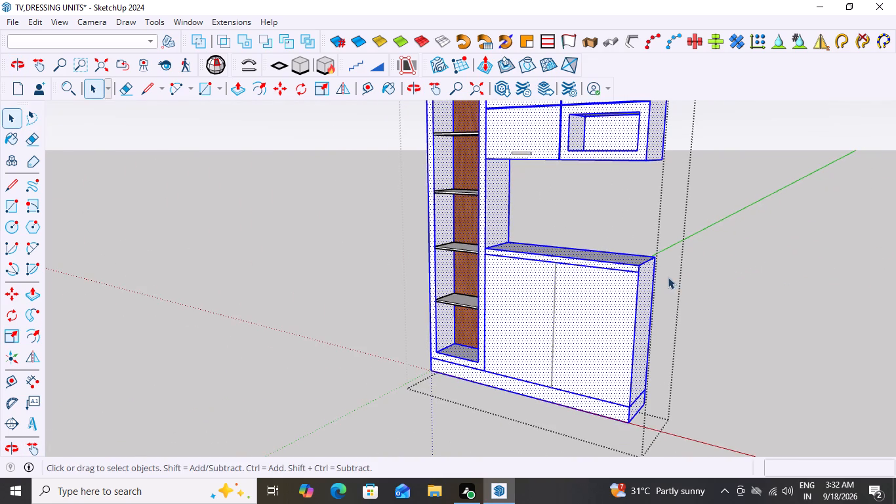
scroll(668, 277, "up", 2)
middle_click_drag(727, 276, 633, 272)
left_click(719, 231)
Inside the cabinet unit, copy the countertop's side edge 1 1/2" downward to continue the top strip across the end panel.
middle_click_drag(728, 274, 635, 273)
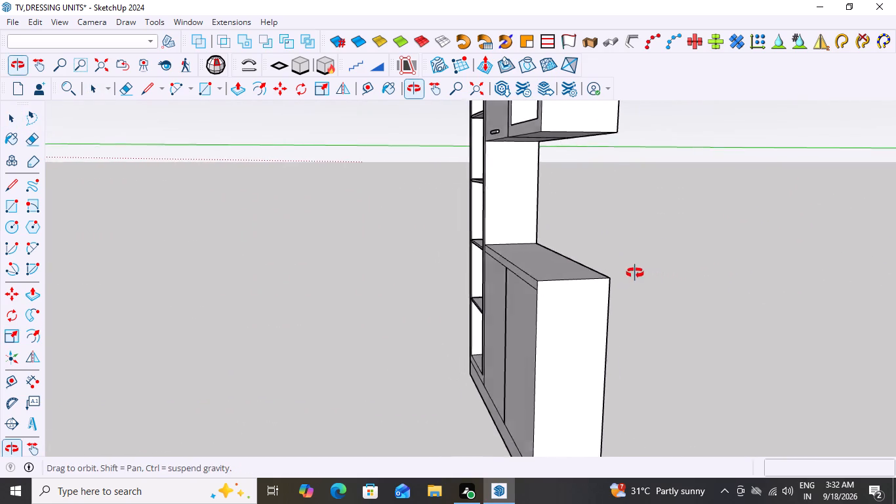
middle_click_drag(635, 273, 633, 273)
scroll(556, 303, "up", 3)
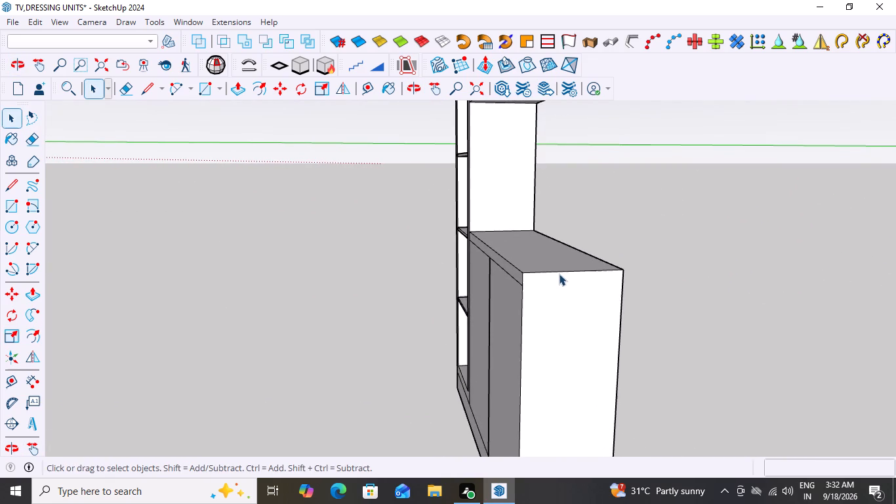
left_click(560, 271)
left_click(561, 272)
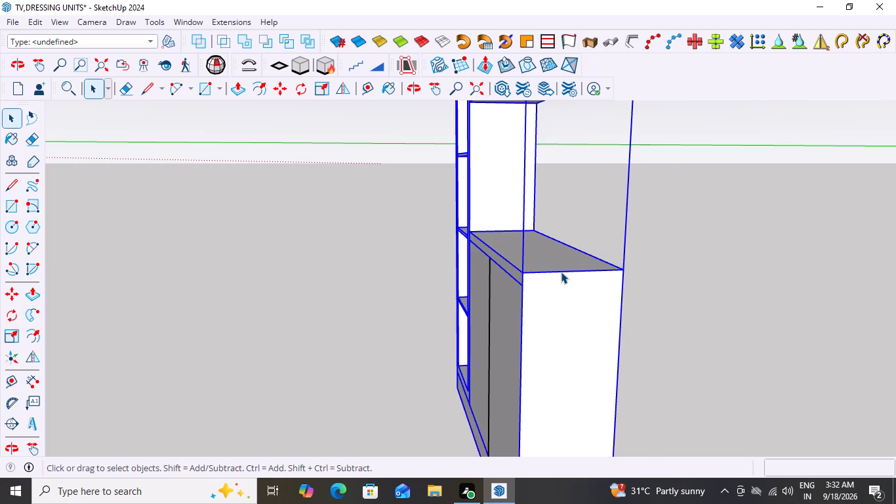
double_click(561, 272)
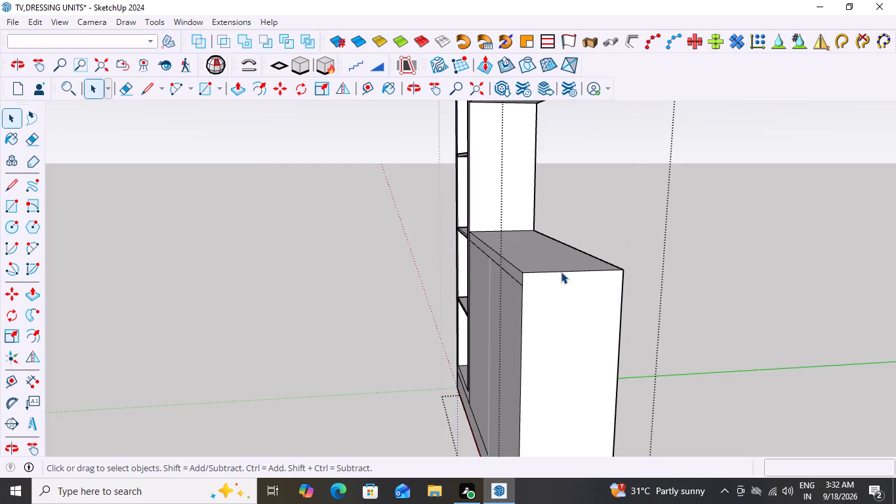
double_click(560, 271)
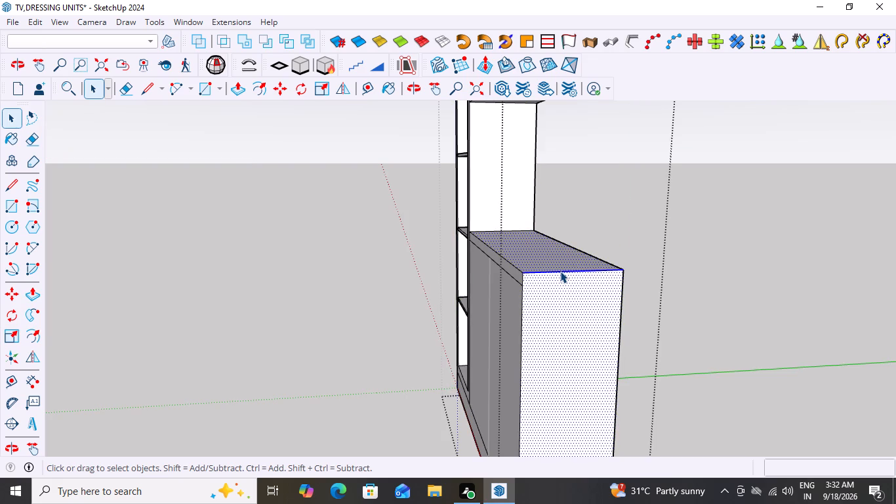
left_click(560, 271)
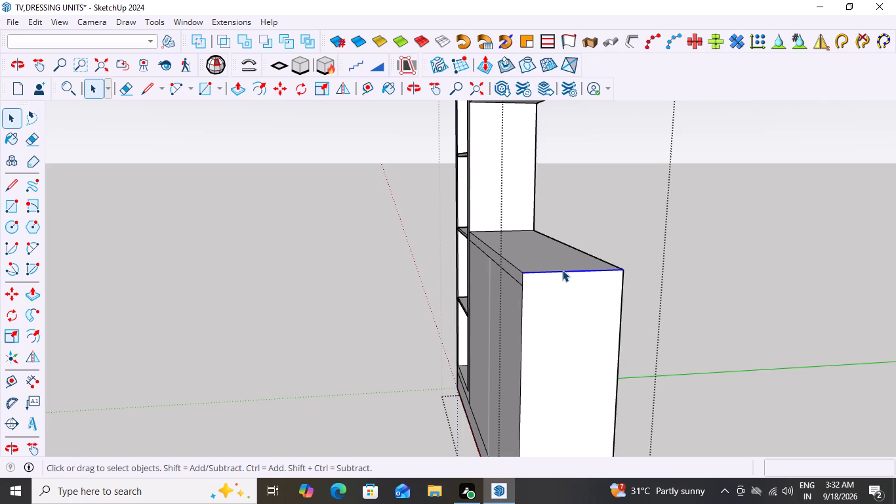
key("m")
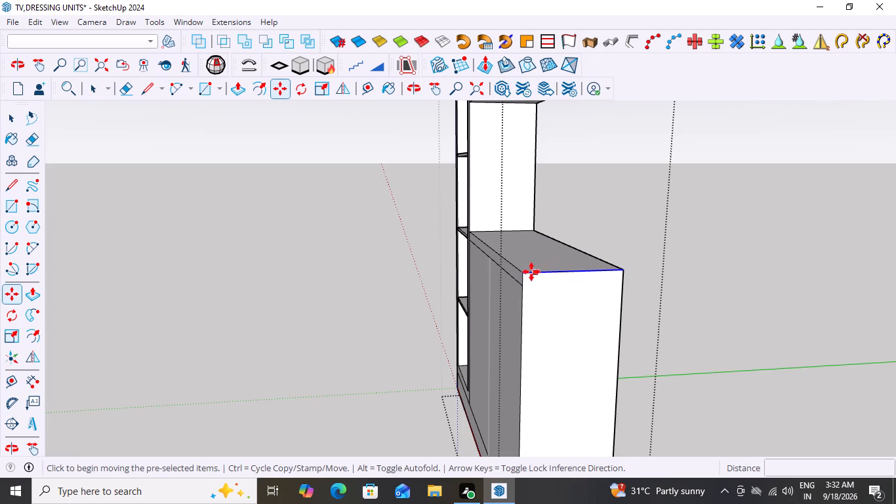
left_click(523, 273)
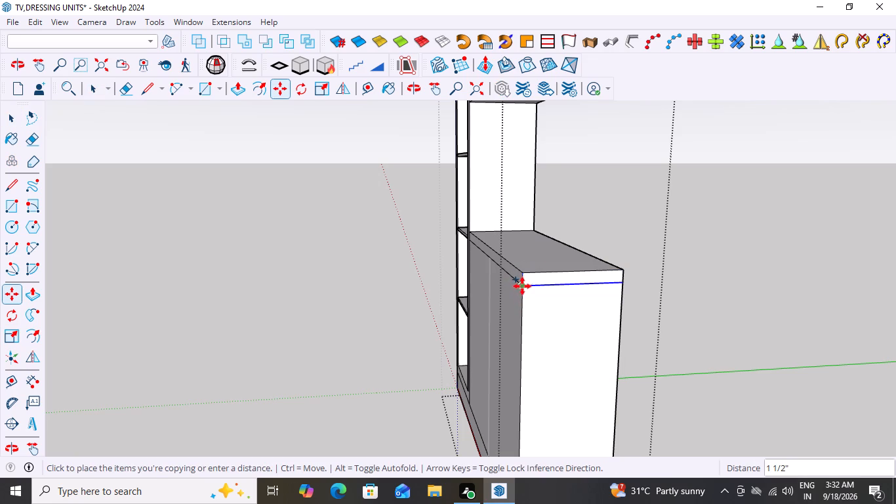
left_click(523, 285)
middle_click_drag(778, 299, 601, 305)
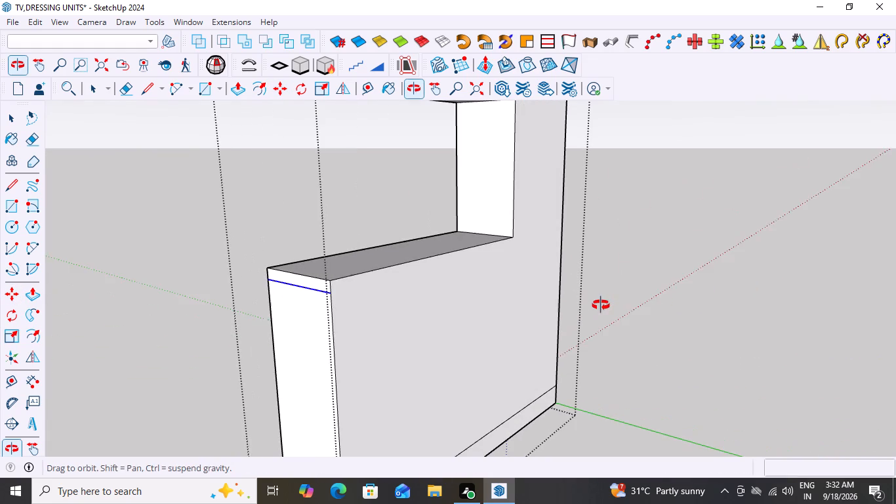
middle_click_drag(601, 305, 601, 306)
middle_click_drag(649, 316, 764, 316)
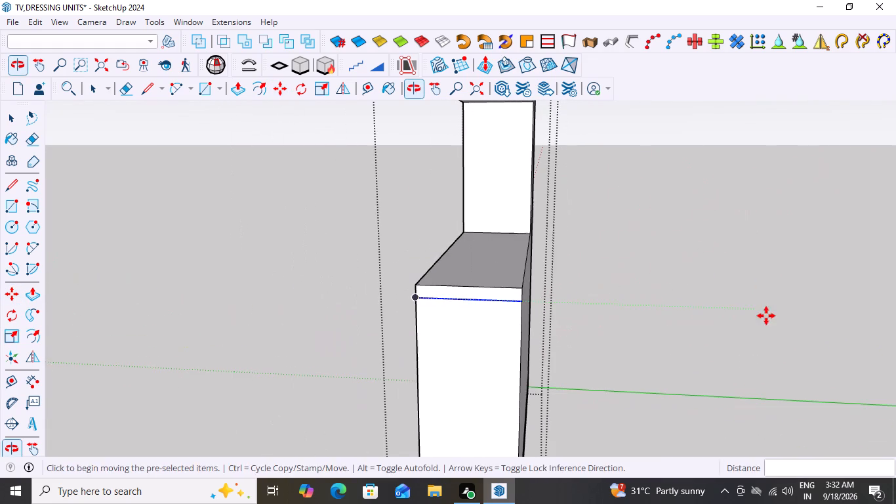
key("space")
left_click(717, 297)
Reopen the cabinet unit, check which geometry connects to the countertop by selecting it, and examine the lower cabinet's back.
middle_click_drag(647, 304, 514, 319)
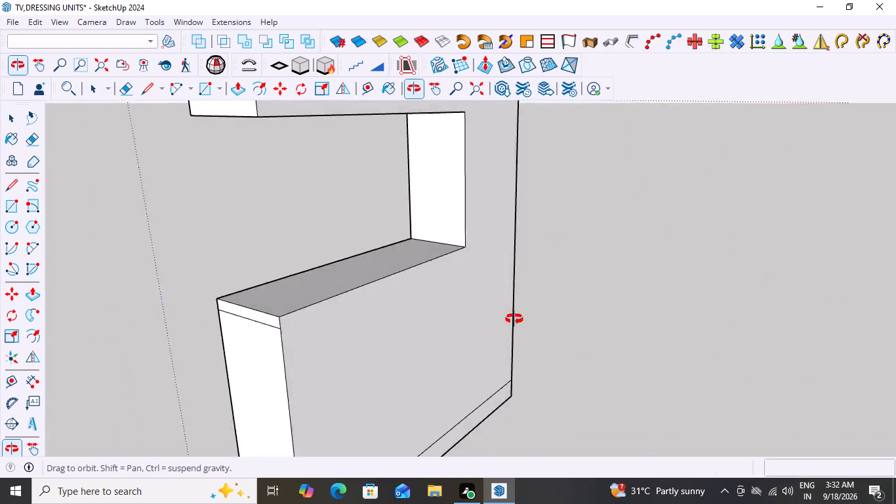
middle_click_drag(514, 319, 531, 316)
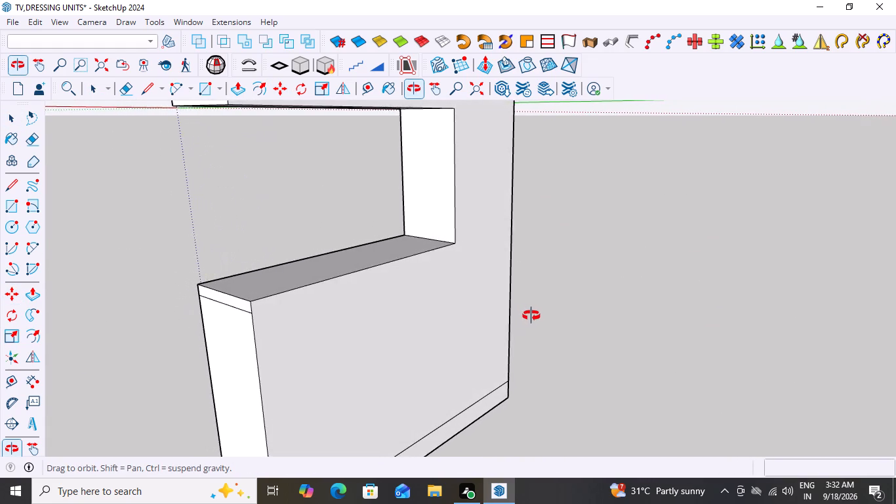
middle_click_drag(531, 316, 764, 314)
middle_click_drag(551, 299, 695, 324)
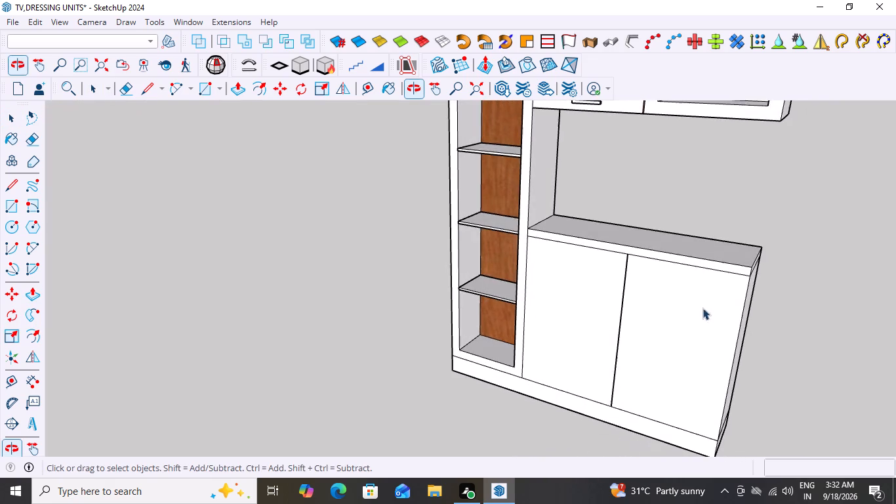
double_click(691, 261)
left_click(691, 261)
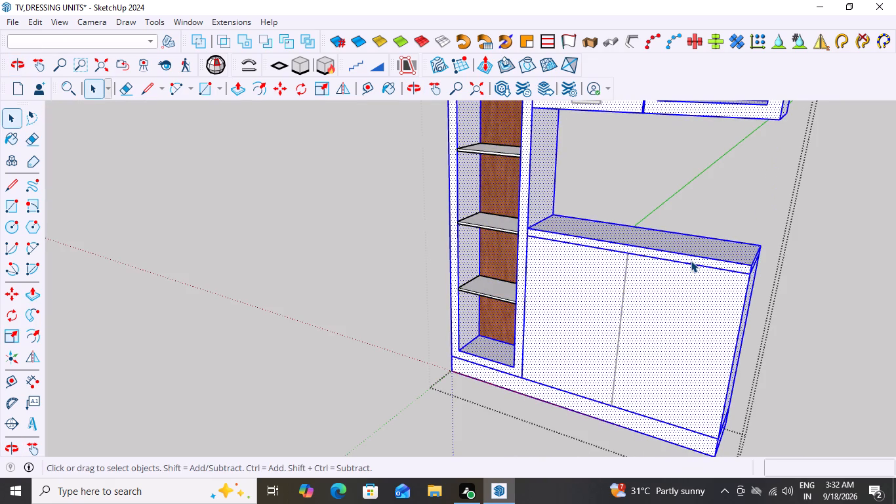
double_click(691, 261)
double_click(693, 249)
double_click(694, 252)
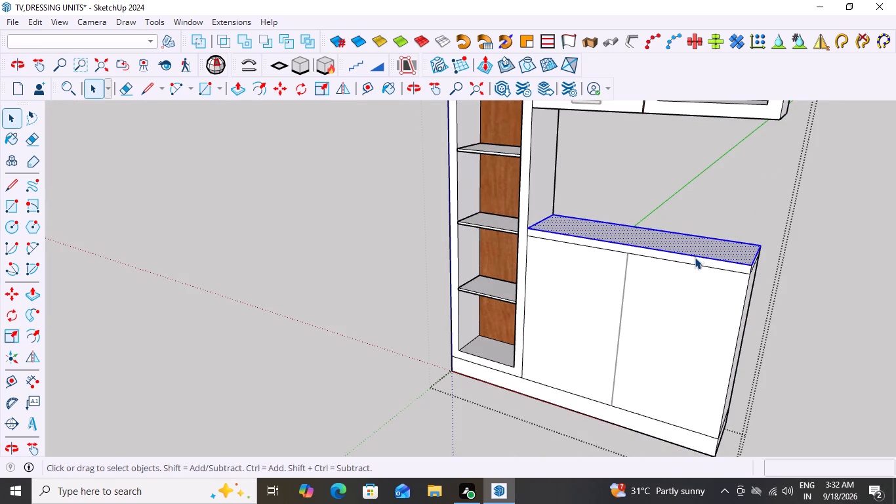
triple_click(699, 249)
left_click(699, 249)
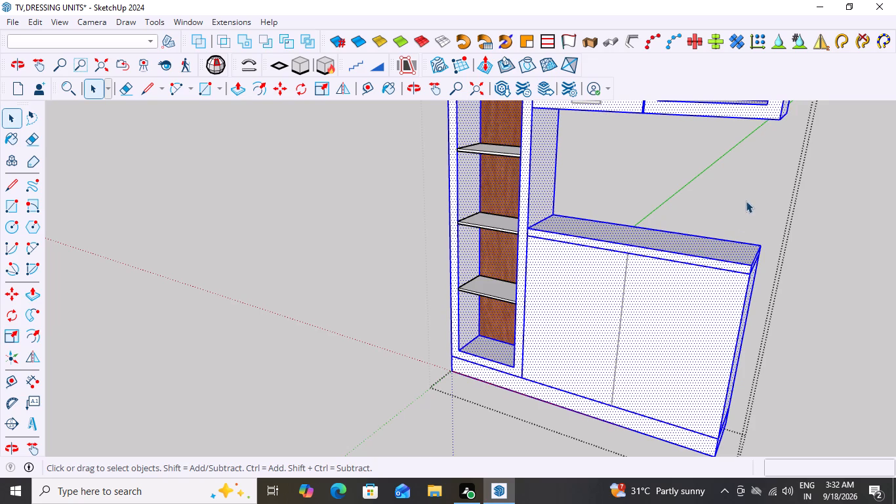
left_click(746, 201)
middle_click_drag(805, 272, 427, 268)
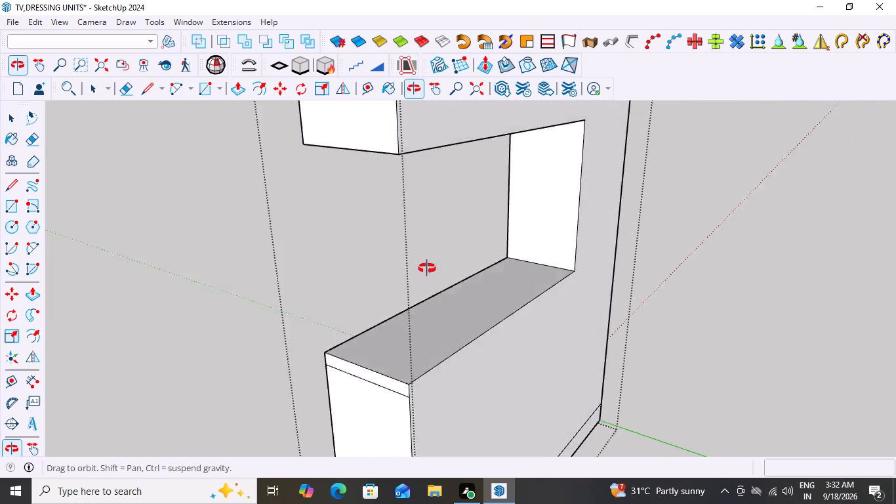
middle_click_drag(427, 268, 384, 220)
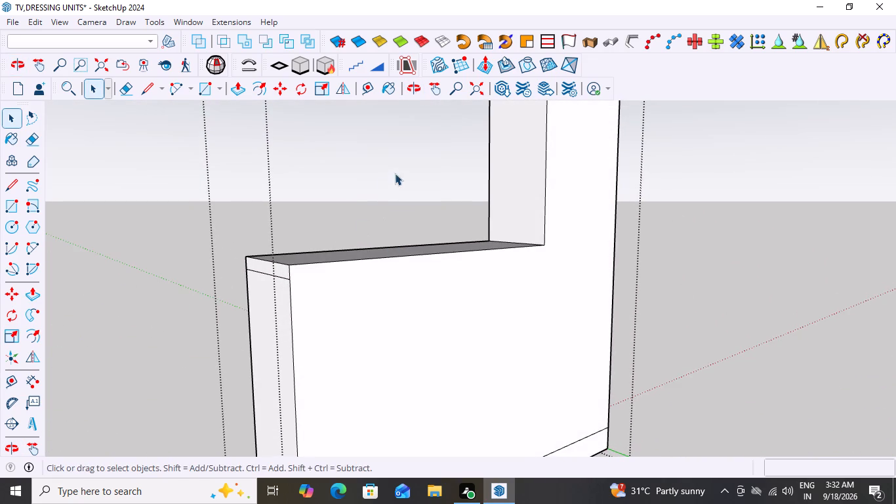
middle_click_drag(395, 173, 295, 185)
scroll(297, 185, "down", 1)
key("space")
left_click(304, 169)
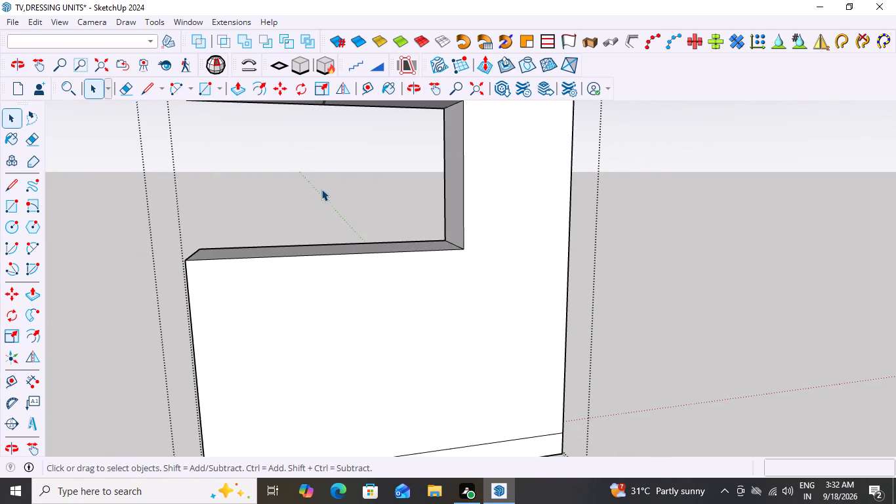
Copy the countertop's long back edge 1 1/2" downward to continue the top strip across the lower cabinet's back.
middle_click_drag(327, 191, 338, 232)
scroll(325, 295, "up", 1)
double_click(318, 280)
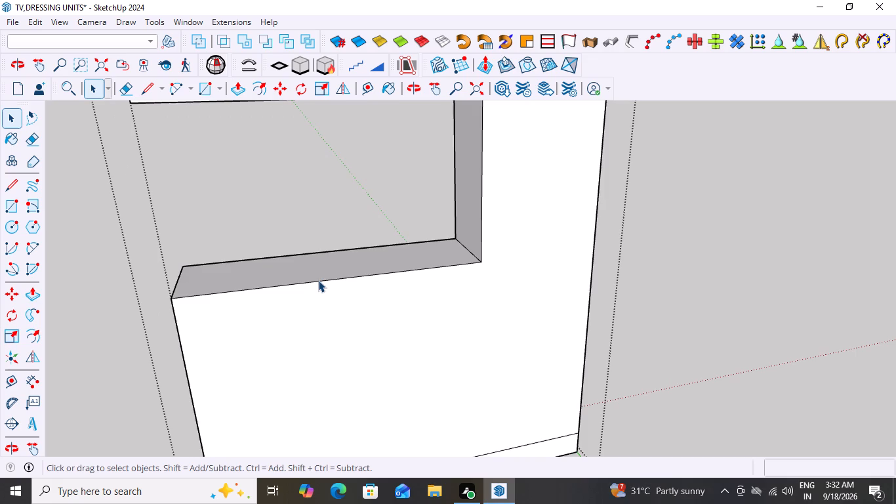
left_click(318, 280)
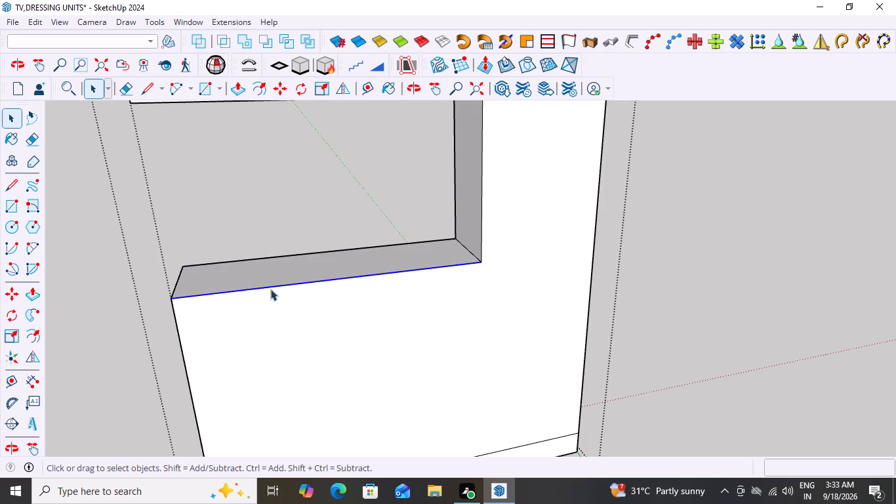
key("m")
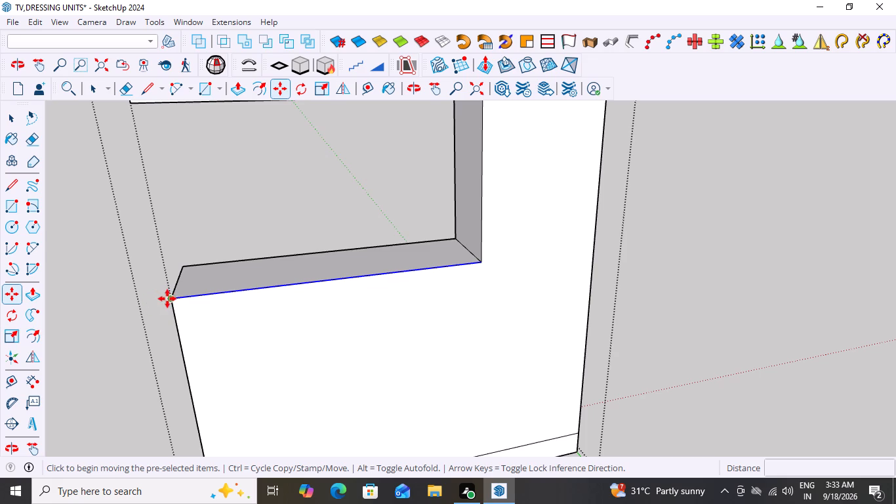
left_click(170, 300)
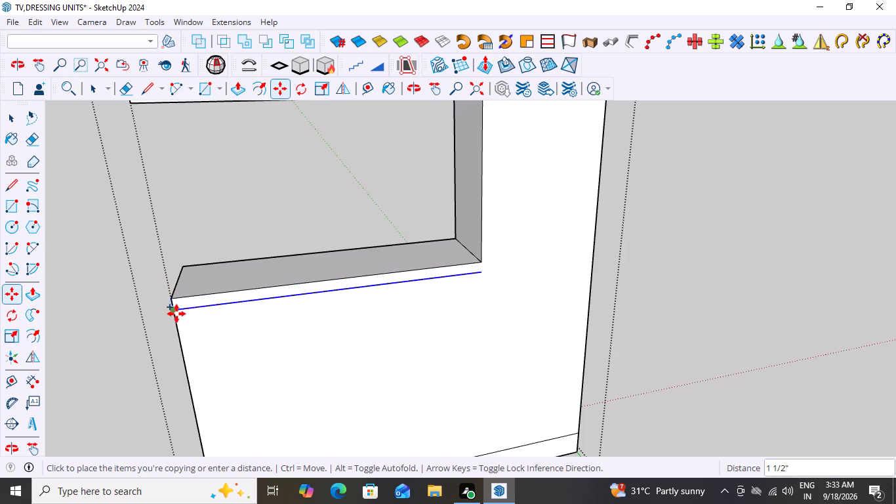
middle_click_drag(180, 314, 283, 270)
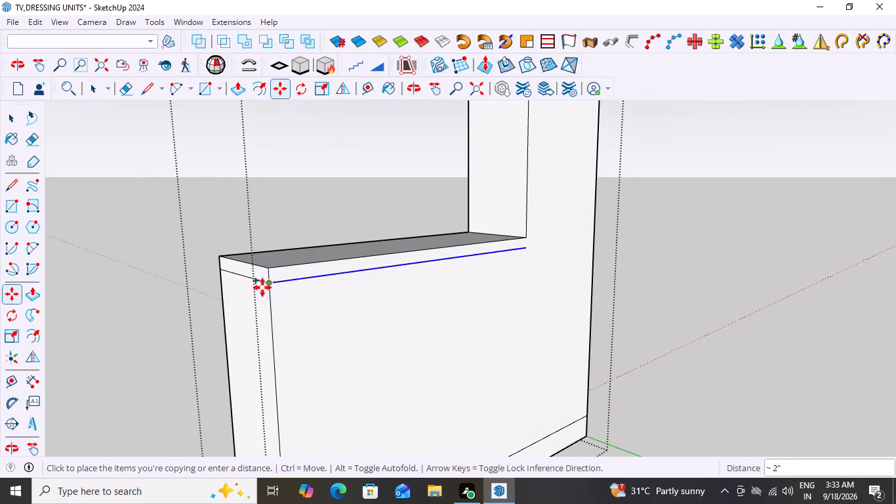
left_click(271, 286)
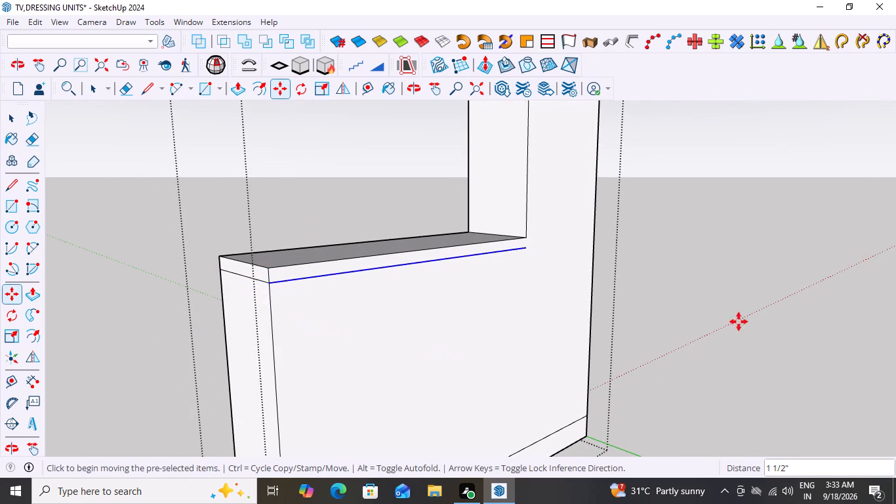
middle_click_drag(753, 313, 603, 322)
scroll(455, 262, "up", 4)
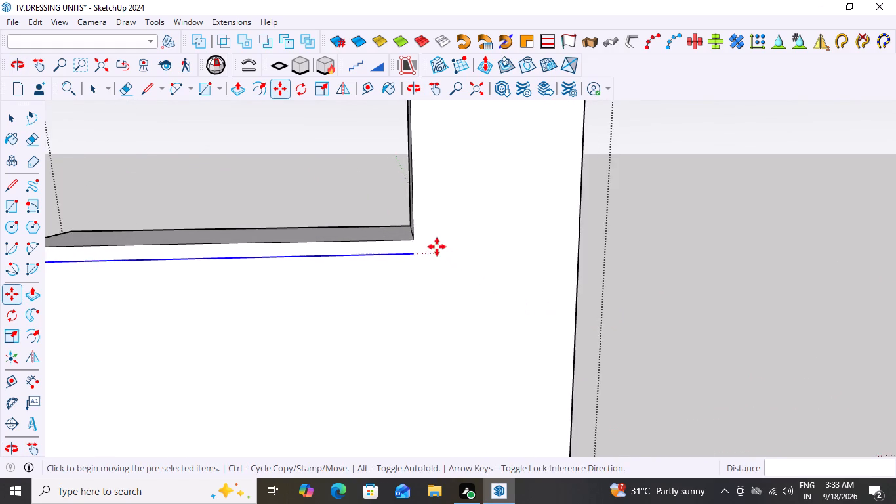
scroll(437, 247, "up", 3)
key("space")
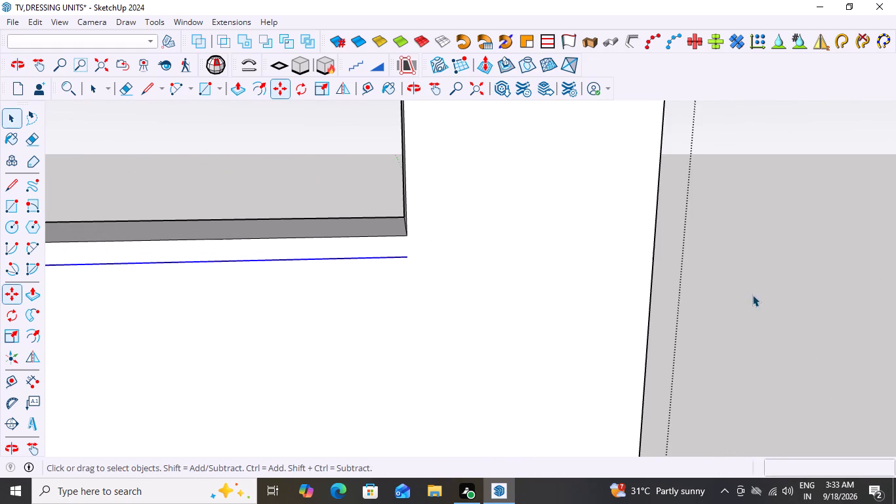
Draw a 1 1/2" vertical line from the inner end of the copied back edge up to the countertop corner, closing the strip.
middle_click_drag(370, 253, 478, 262)
scroll(409, 255, "up", 2)
middle_click_drag(341, 253, 755, 233)
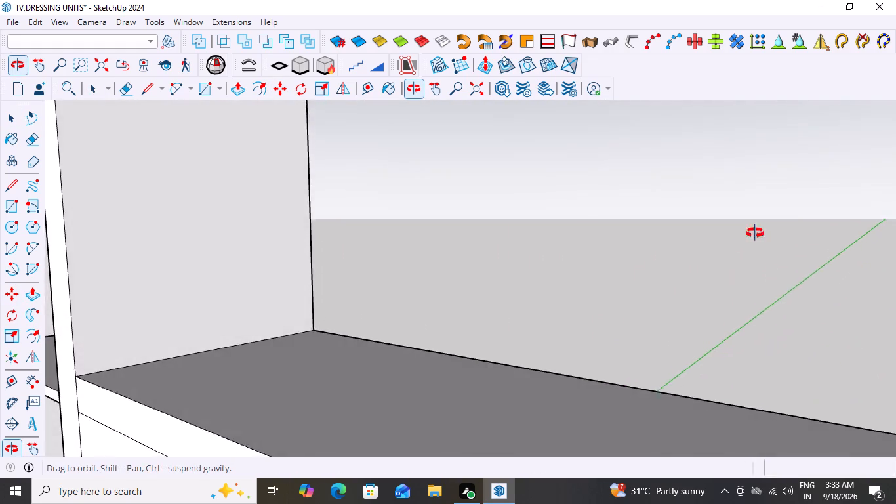
middle_click_drag(755, 233, 212, 251)
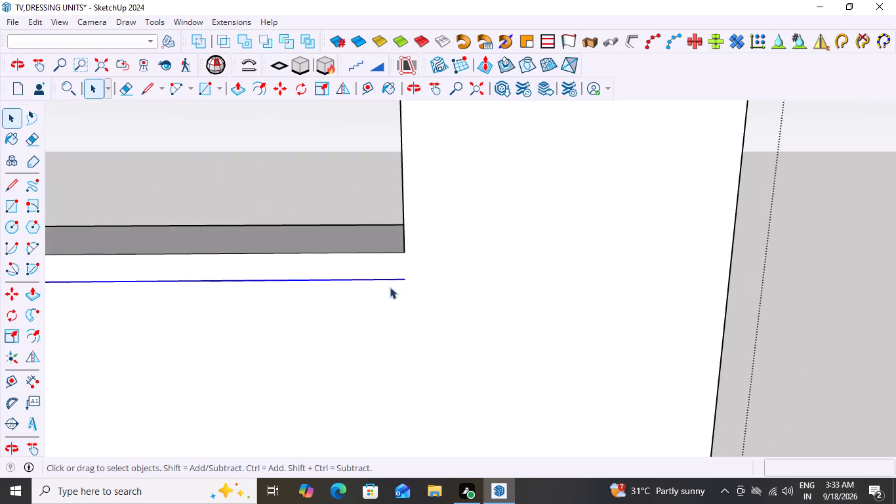
scroll(407, 287, "up", 3)
key("l")
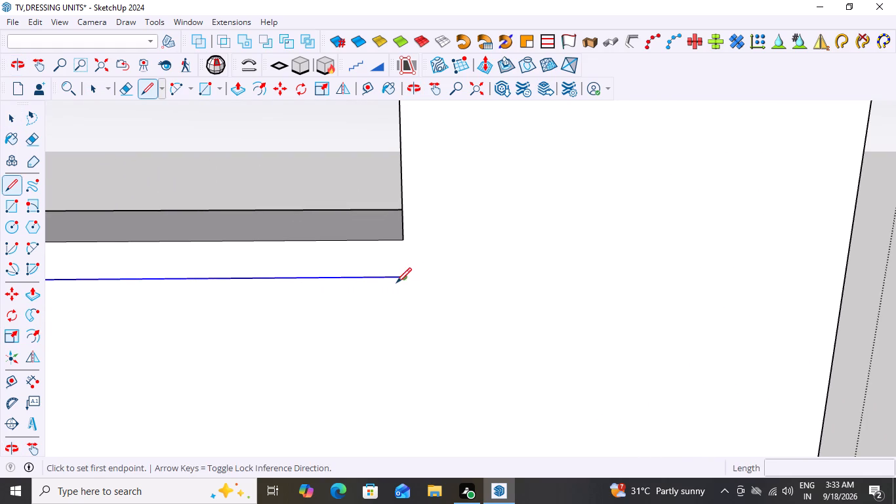
left_click(403, 278)
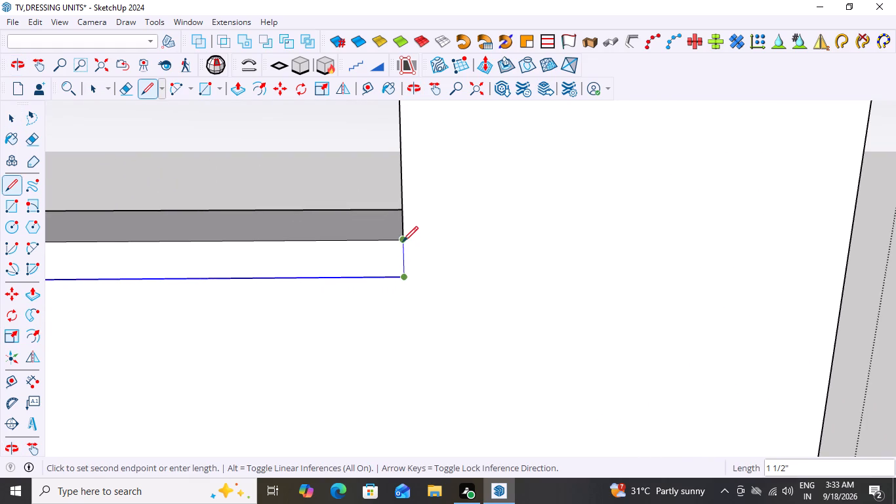
left_click(403, 241)
middle_click_drag(376, 301, 595, 297)
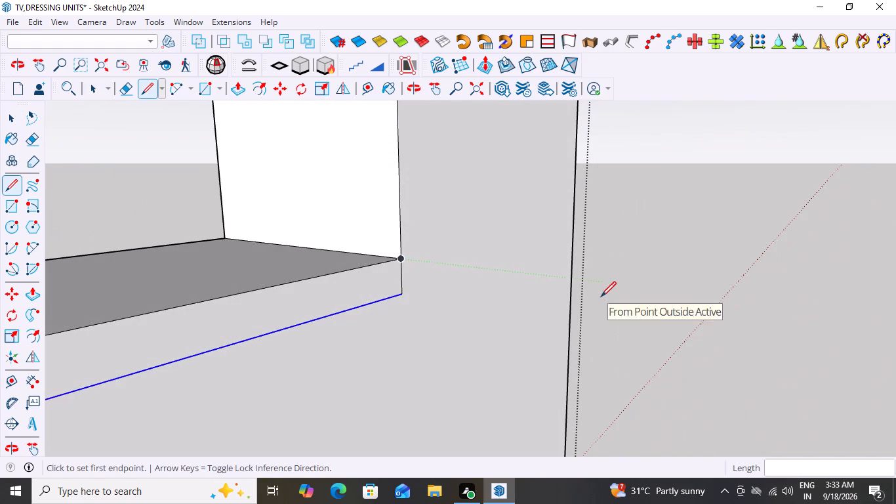
key("Escape")
left_click(751, 253)
key("space")
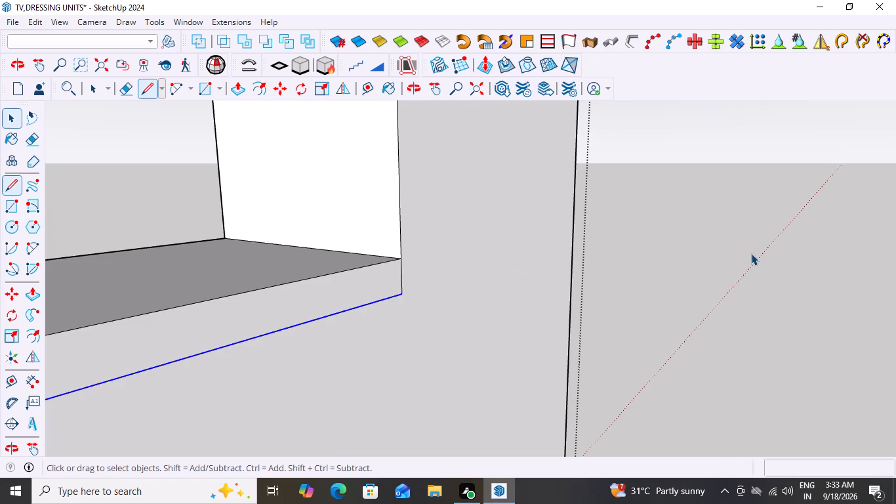
Check which geometry connects to the back strip, countertop and front strip line by selecting them, and close the cabinet unit.
double_click(242, 297)
triple_click(242, 297)
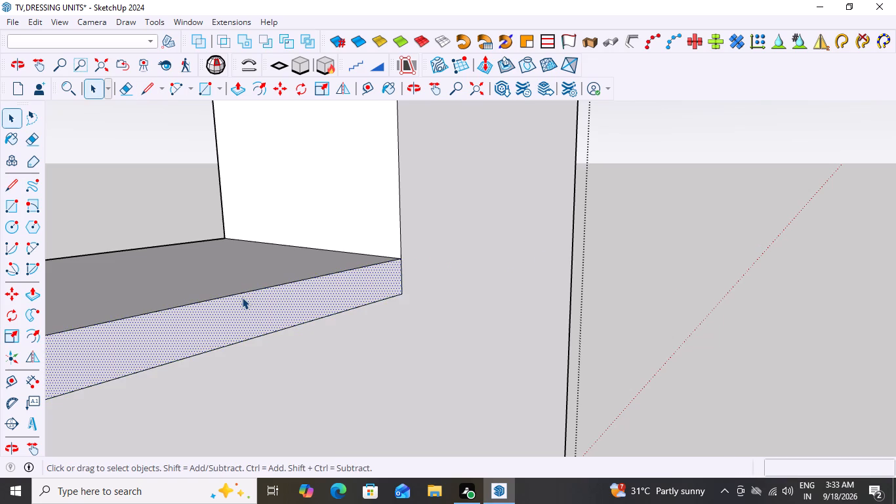
triple_click(242, 297)
left_click(242, 297)
double_click(215, 270)
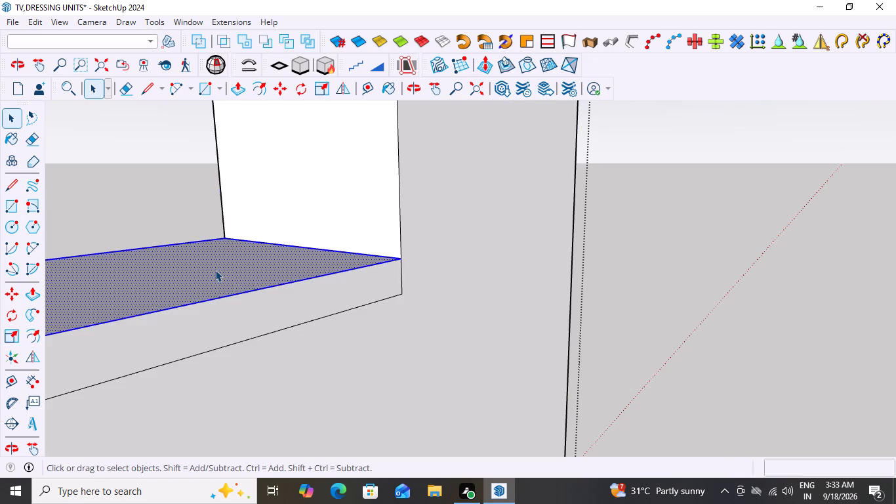
double_click(215, 270)
middle_click_drag(208, 284, 418, 309)
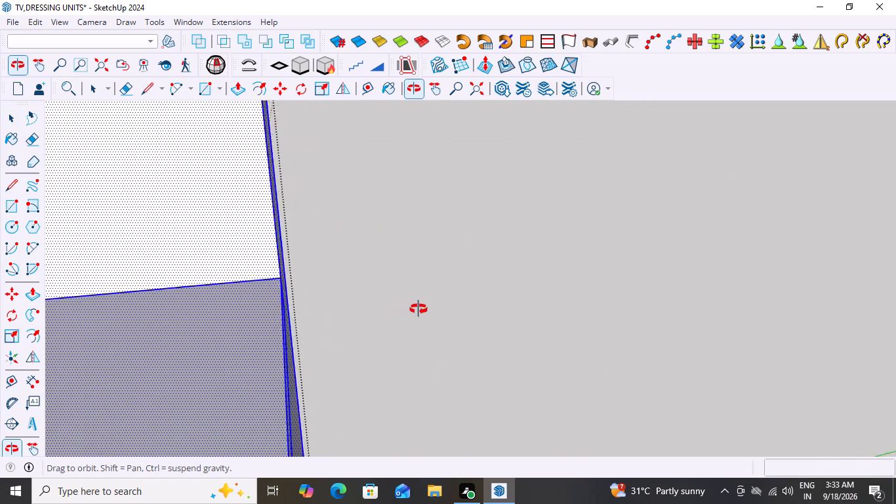
middle_click_drag(418, 309, 314, 363)
scroll(333, 224, "up", 13)
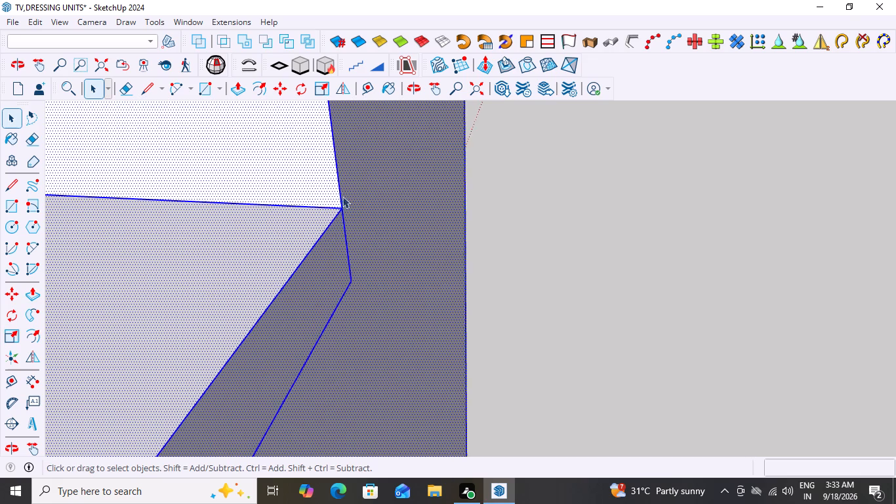
scroll(342, 196, "up", 13)
double_click(259, 240)
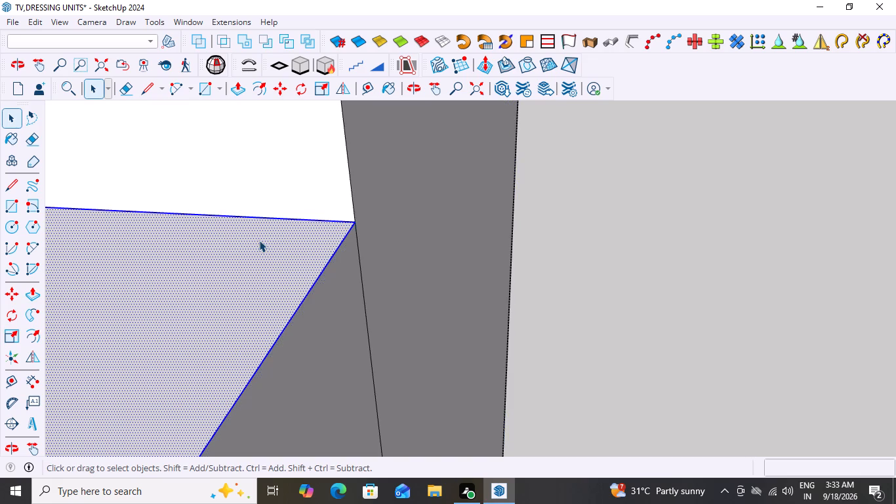
left_click(259, 240)
left_click(258, 240)
left_click(258, 240)
scroll(260, 241, "down", 12)
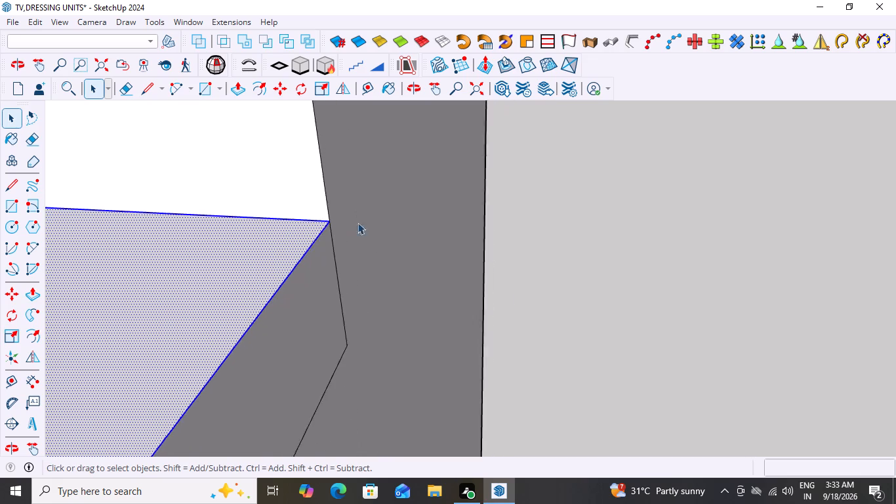
scroll(357, 222, "down", 20)
scroll(357, 222, "down", 10)
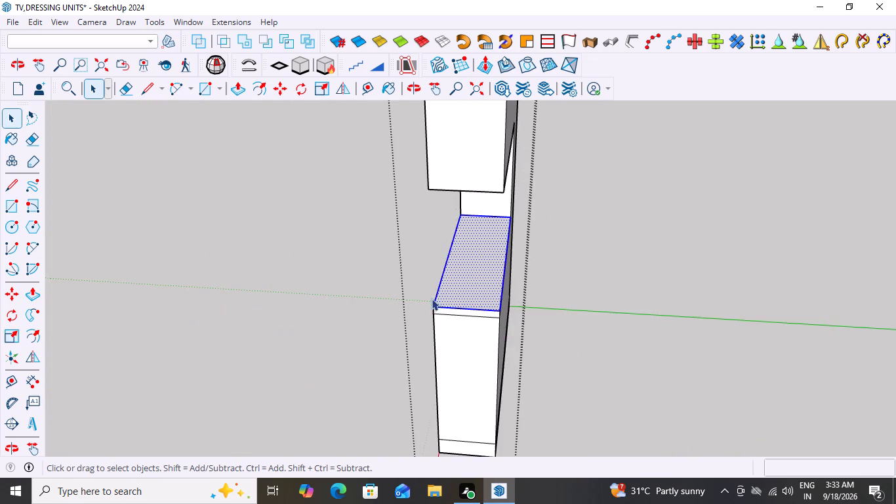
middle_click_drag(431, 301, 630, 311)
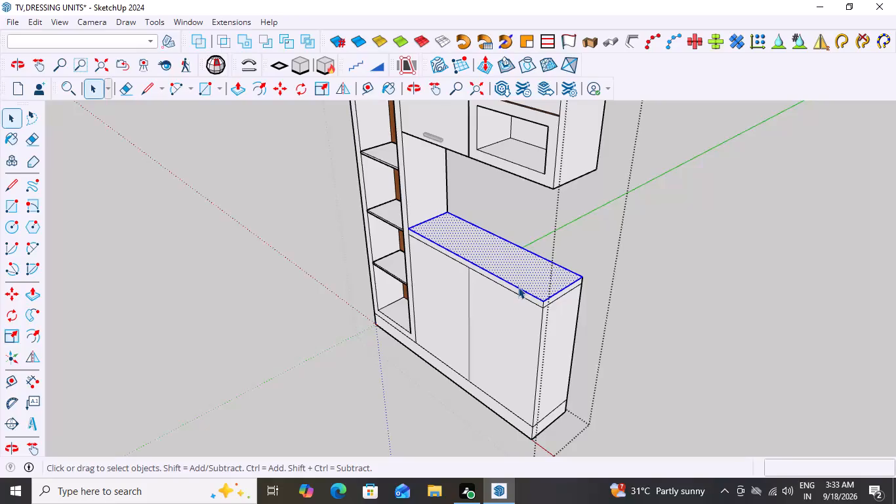
triple_click(521, 278)
triple_click(521, 278)
triple_click(521, 278)
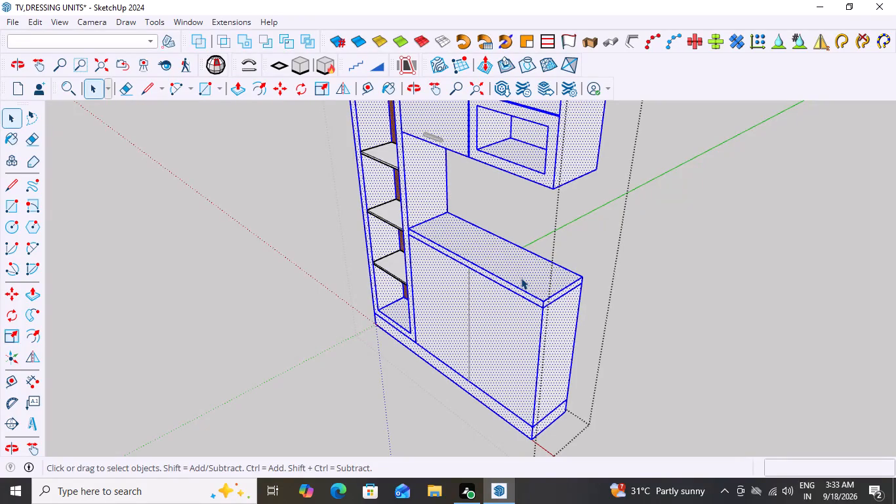
left_click(521, 278)
double_click(518, 293)
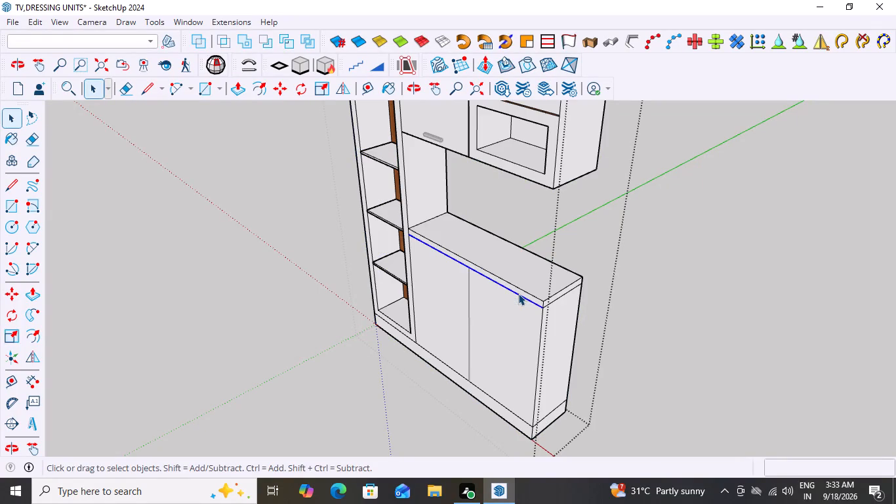
double_click(519, 291)
triple_click(519, 291)
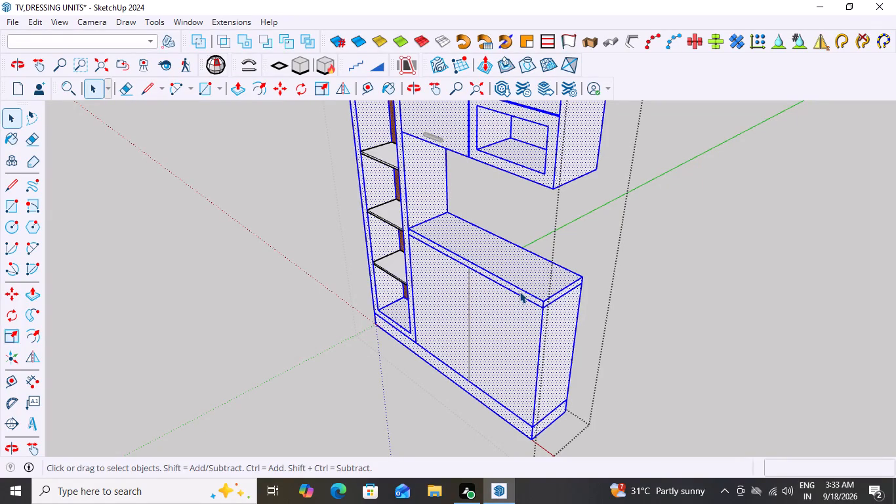
left_click(689, 233)
Examine the whole cabinet unit from several angles, including the top strip and the lower door fronts.
middle_click_drag(662, 270, 428, 230)
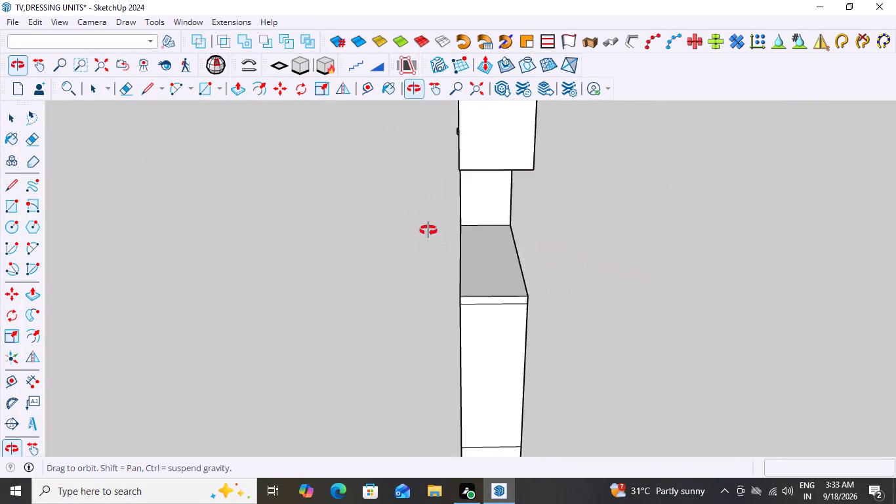
middle_click_drag(428, 230, 272, 248)
middle_click_drag(314, 253, 823, 259)
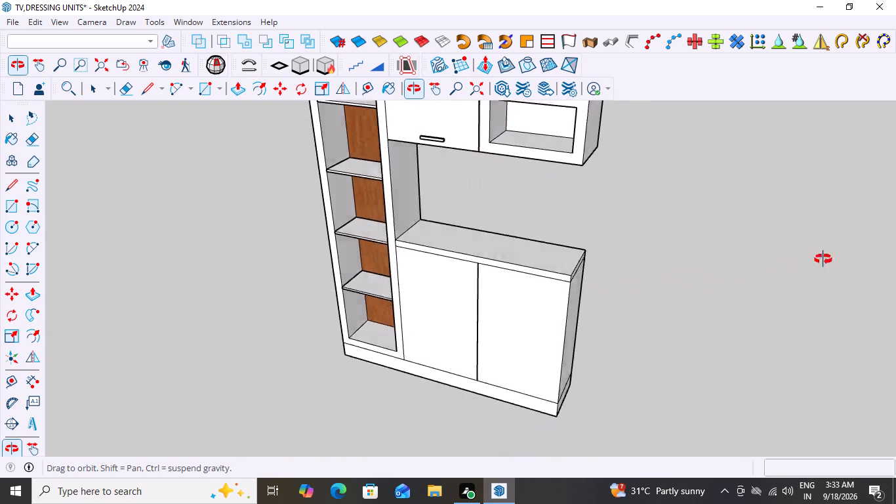
middle_click_drag(823, 259, 826, 259)
scroll(773, 297, "down", 4)
middle_click_drag(725, 324, 856, 270)
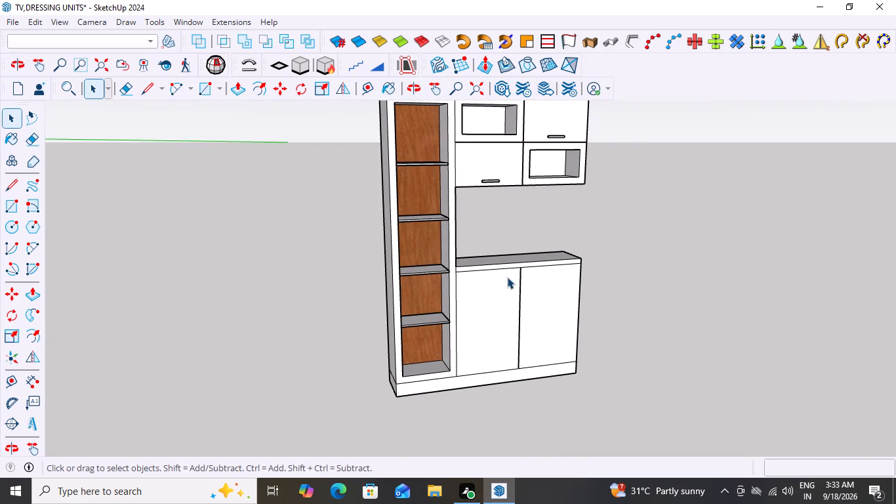
scroll(505, 278, "up", 1)
scroll(506, 278, "down", 7)
middle_click_drag(681, 310, 607, 281)
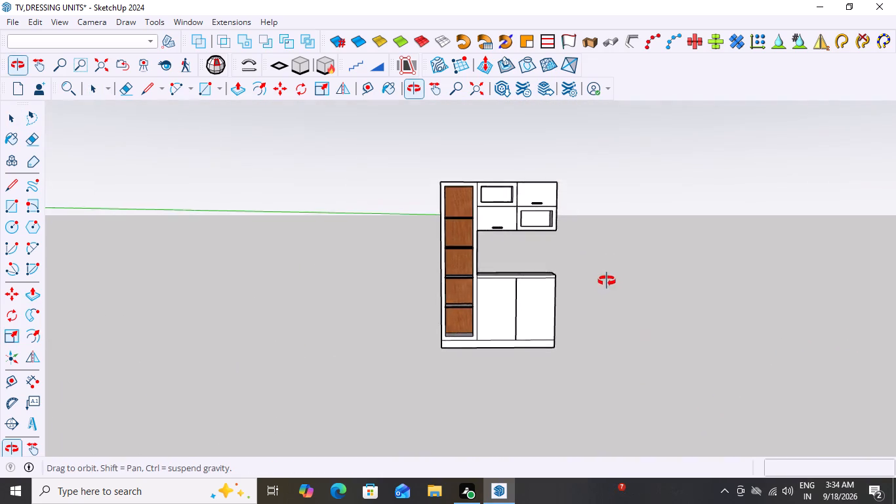
middle_click_drag(607, 281, 599, 281)
scroll(599, 281, "down", 1)
scroll(544, 308, "up", 2)
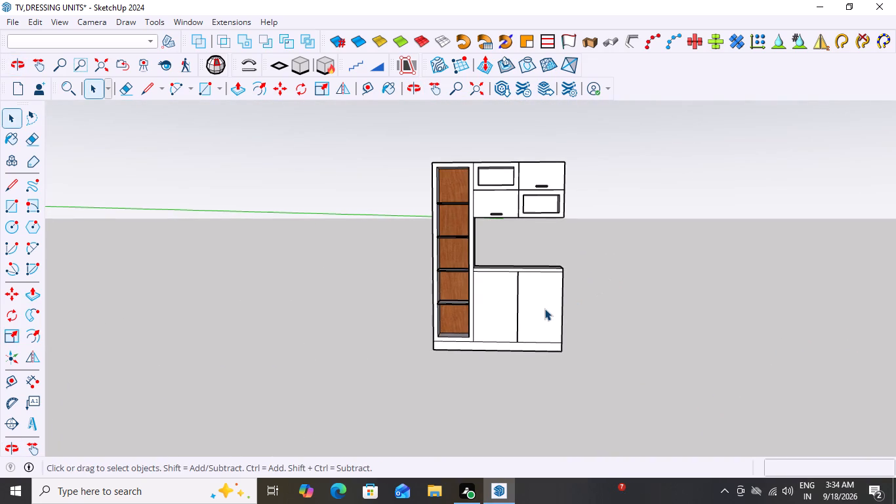
scroll(537, 280, "up", 6)
scroll(565, 375, "up", 2)
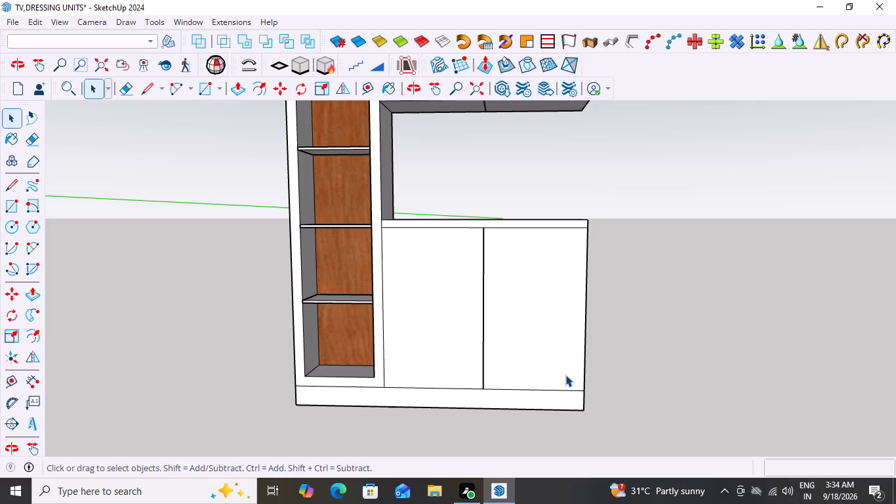
scroll(565, 375, "down", 1)
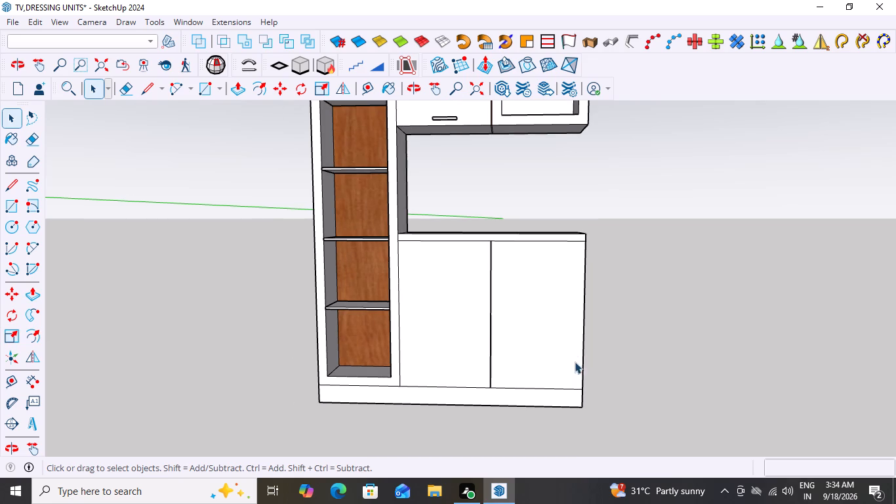
scroll(514, 301, "up", 7)
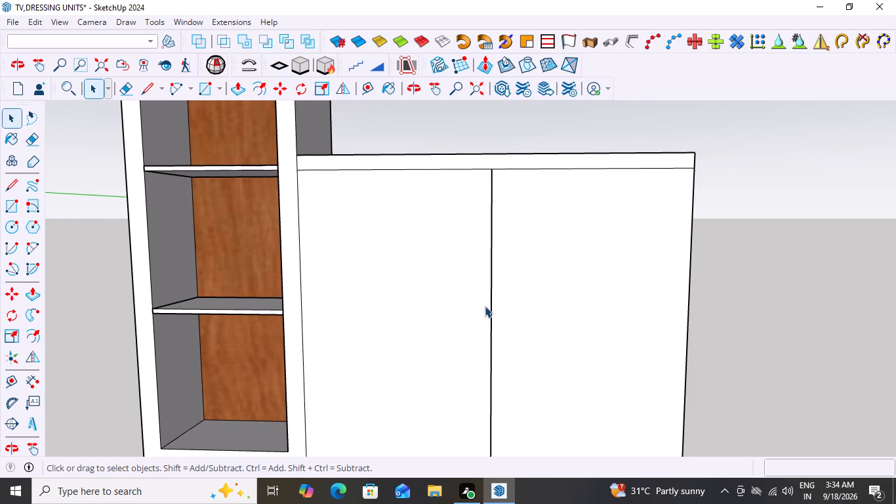
scroll(489, 301, "up", 2)
scroll(489, 301, "down", 8)
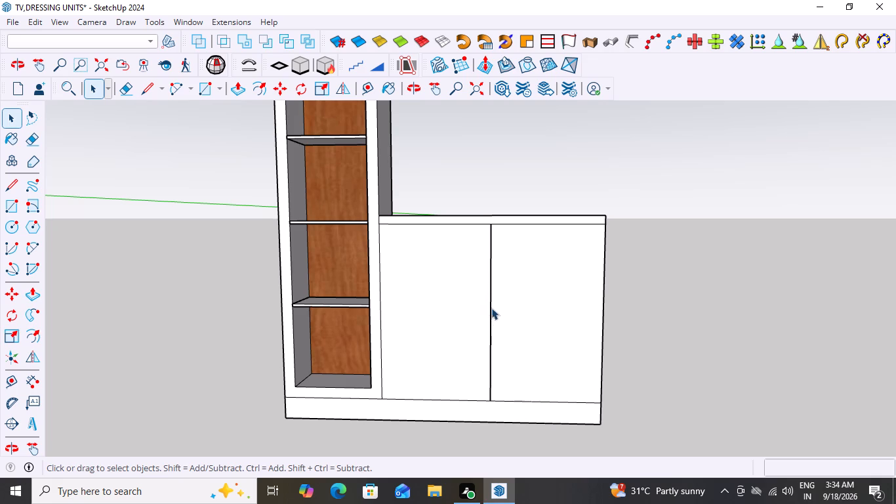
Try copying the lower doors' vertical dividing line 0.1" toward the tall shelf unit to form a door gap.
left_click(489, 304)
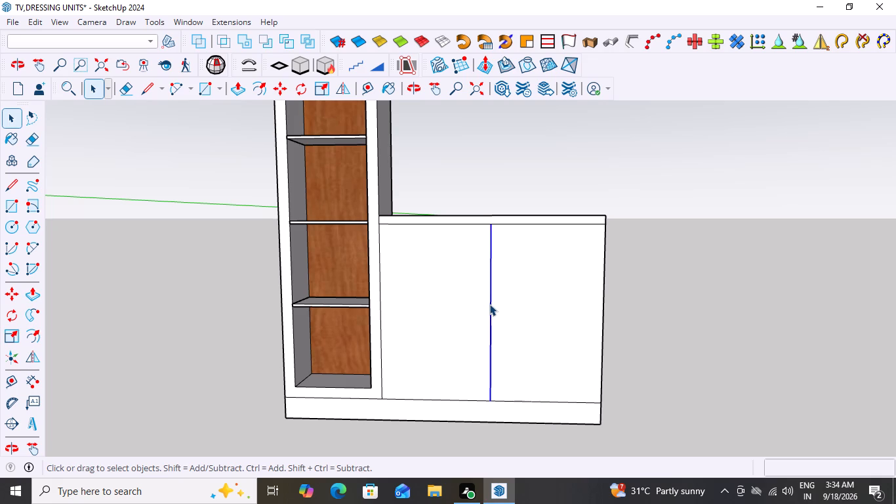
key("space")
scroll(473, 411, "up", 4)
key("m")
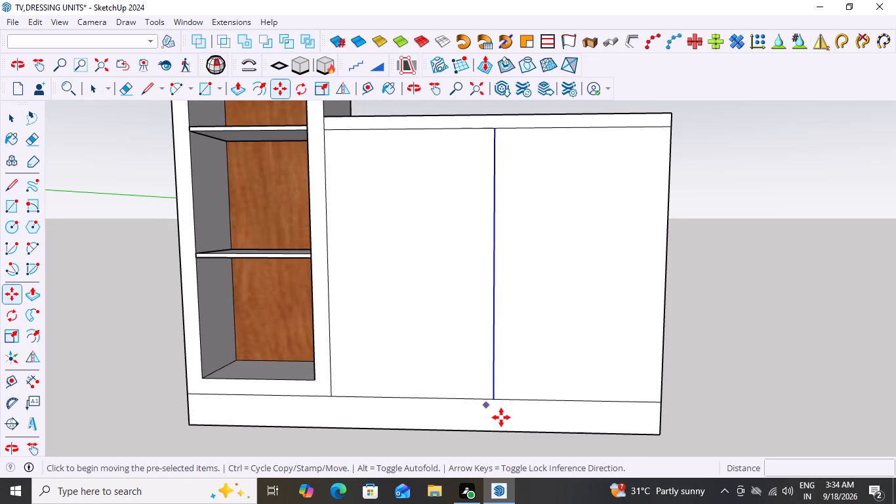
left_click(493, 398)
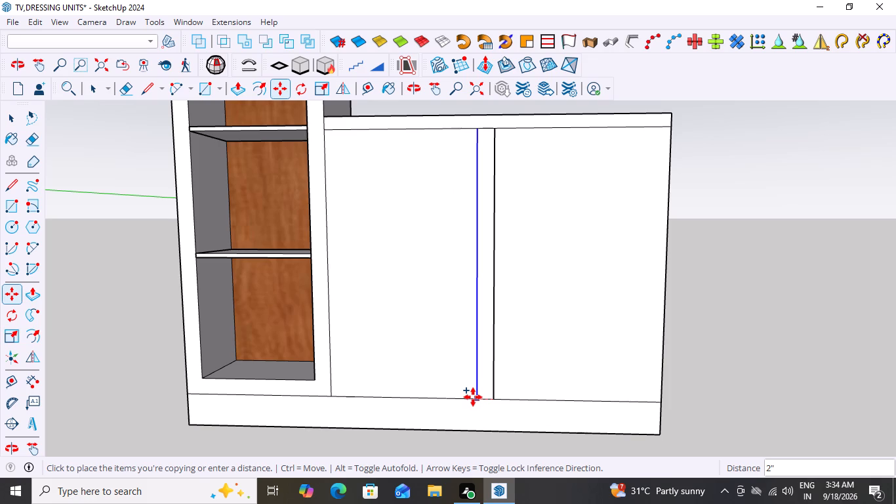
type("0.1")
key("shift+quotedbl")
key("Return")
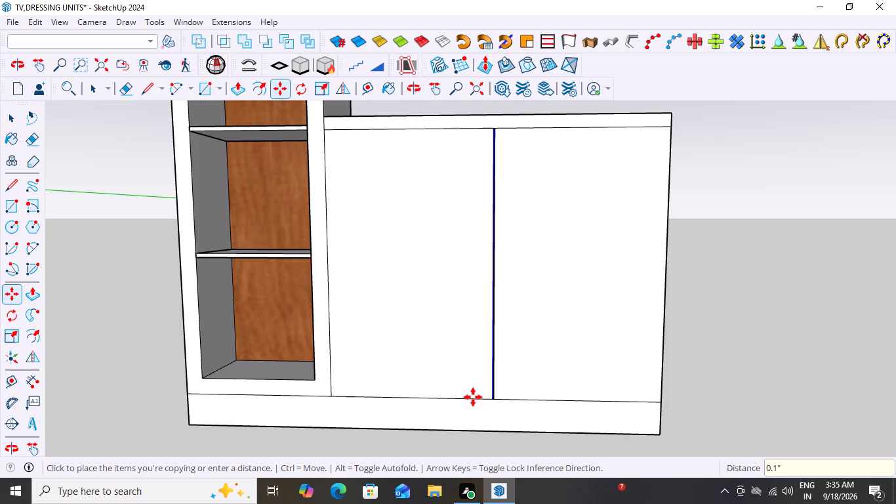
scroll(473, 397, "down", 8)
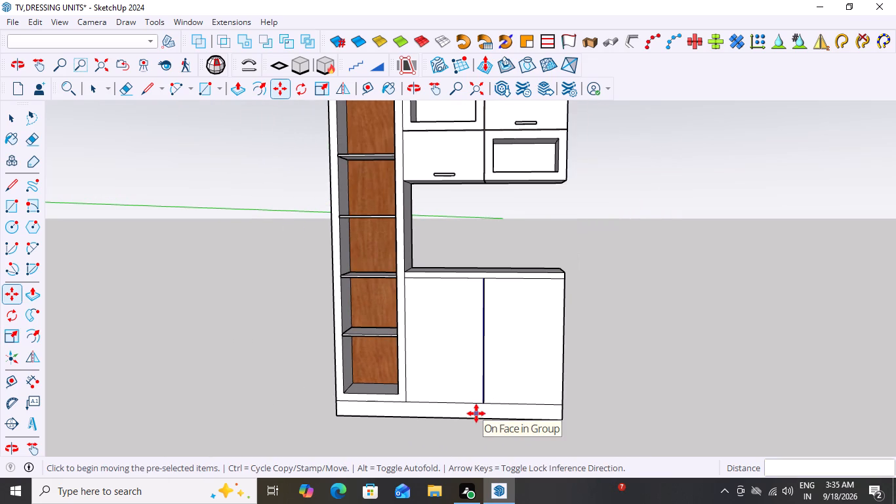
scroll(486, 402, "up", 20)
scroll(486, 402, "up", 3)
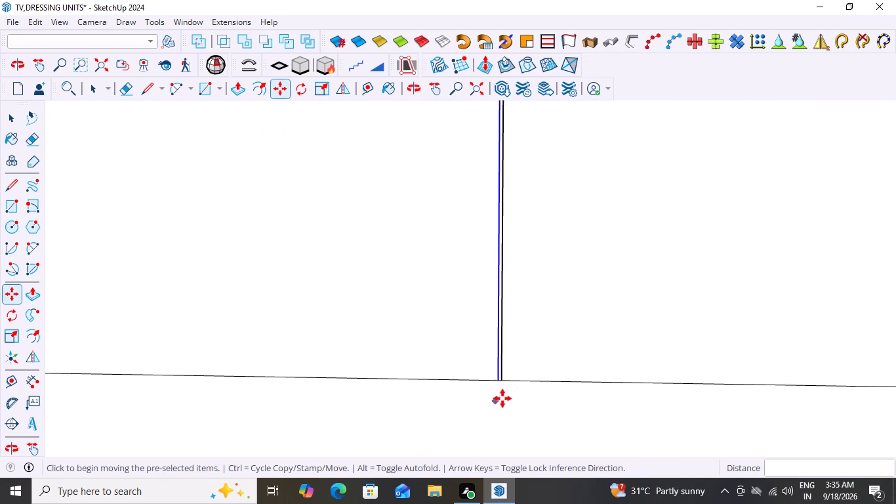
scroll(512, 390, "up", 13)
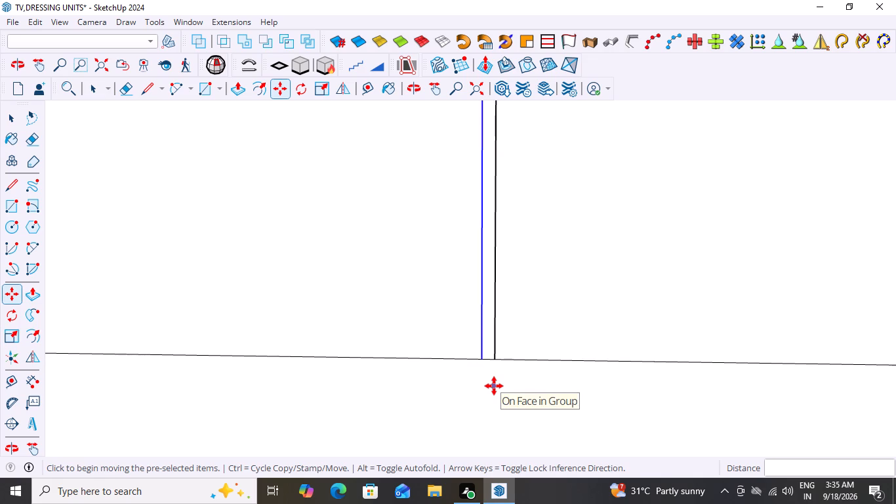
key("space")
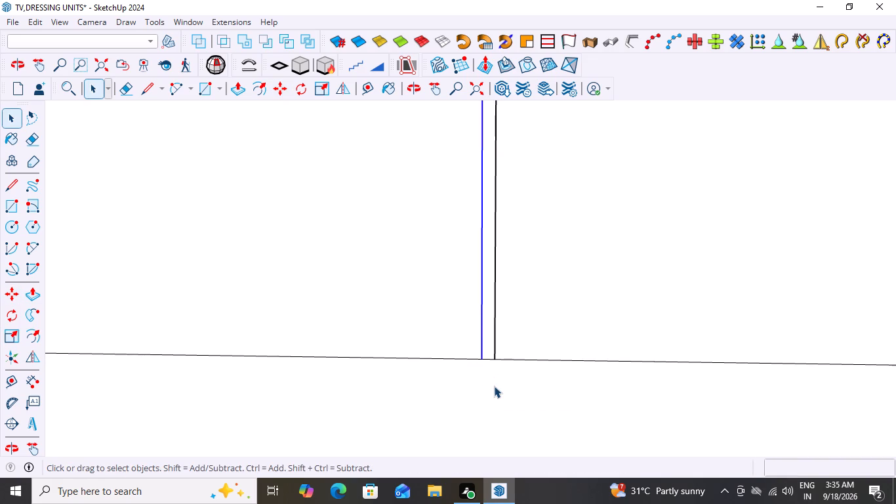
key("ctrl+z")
Examine the grooves between the upper cabinet's door fronts from the front, above and below.
scroll(494, 386, "down", 20)
middle_click_drag(504, 376, 519, 385)
scroll(558, 380, "down", 18)
scroll(560, 109, "up", 3)
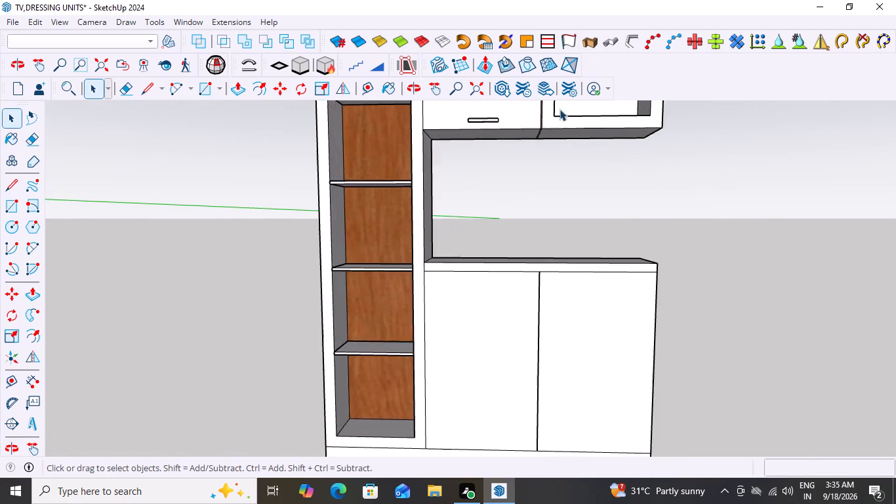
scroll(560, 109, "up", 19)
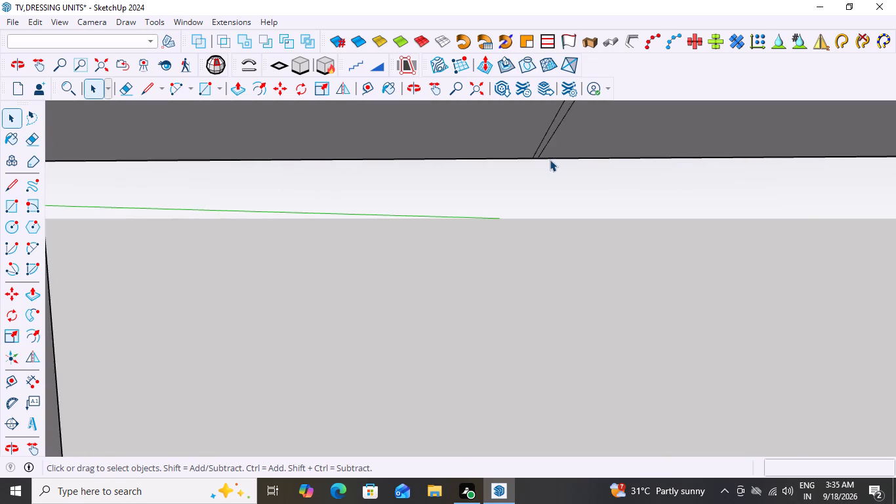
scroll(548, 157, "up", 16)
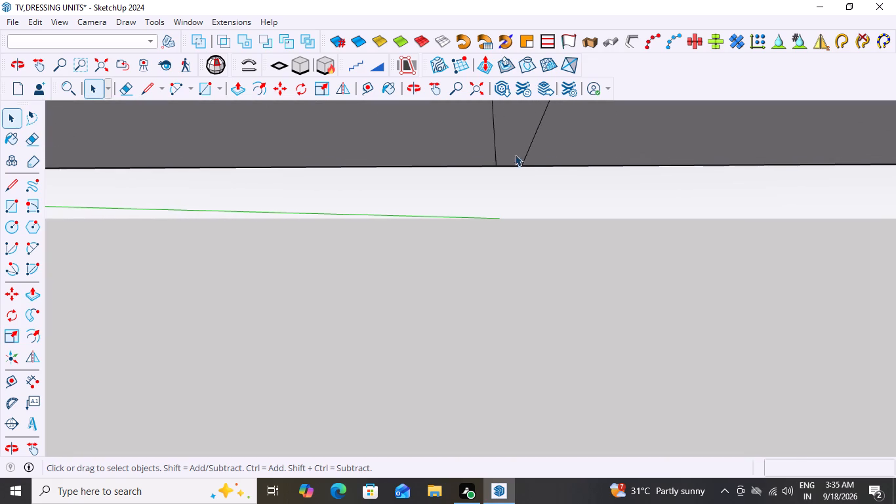
scroll(515, 154, "up", 9)
scroll(505, 167, "down", 10)
middle_click_drag(517, 192, 527, 243)
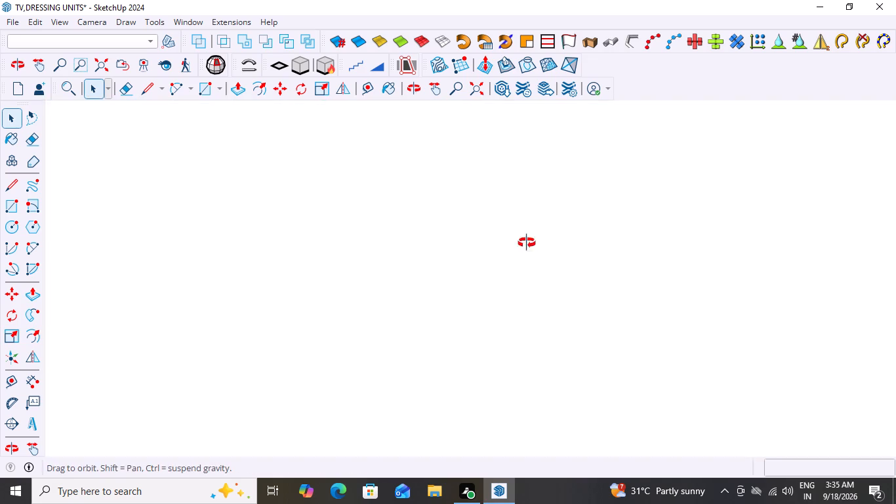
middle_click_drag(527, 243, 527, 282)
scroll(527, 282, "down", 5)
scroll(528, 217, "down", 20)
scroll(528, 217, "down", 9)
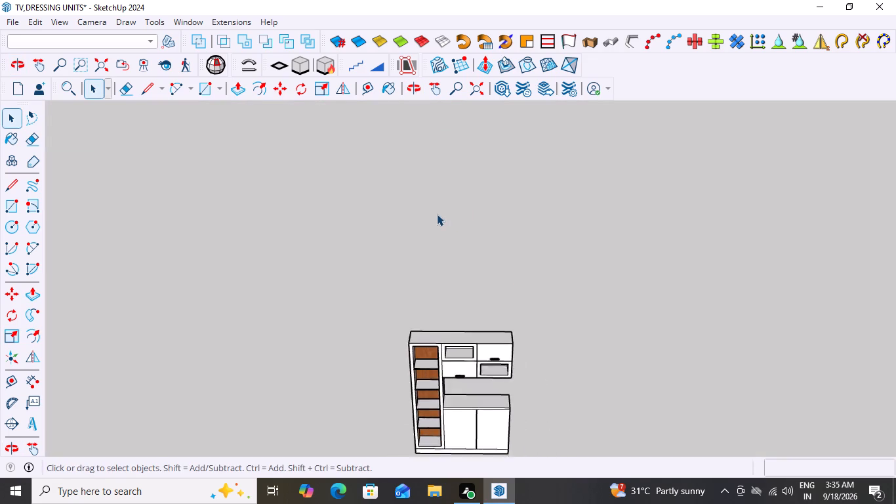
scroll(437, 214, "down", 7)
scroll(441, 280, "up", 4)
scroll(488, 341, "up", 9)
scroll(433, 224, "up", 4)
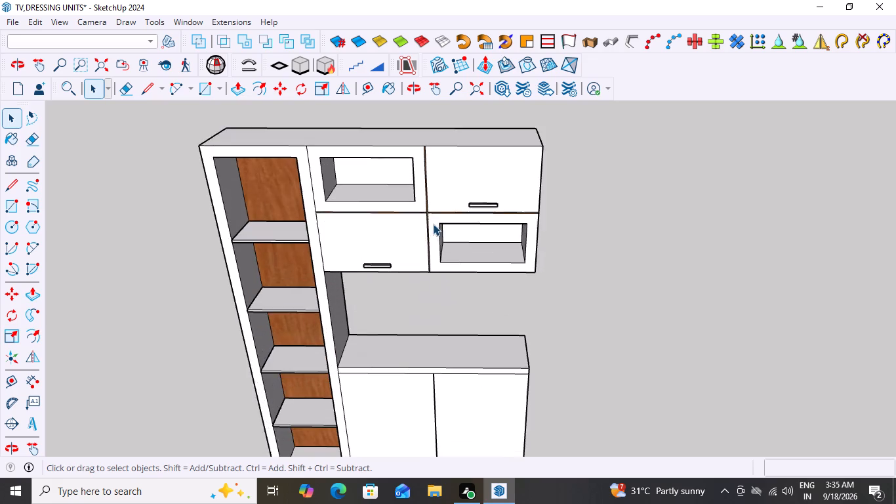
scroll(424, 261, "up", 8)
middle_click_drag(430, 243, 436, 140)
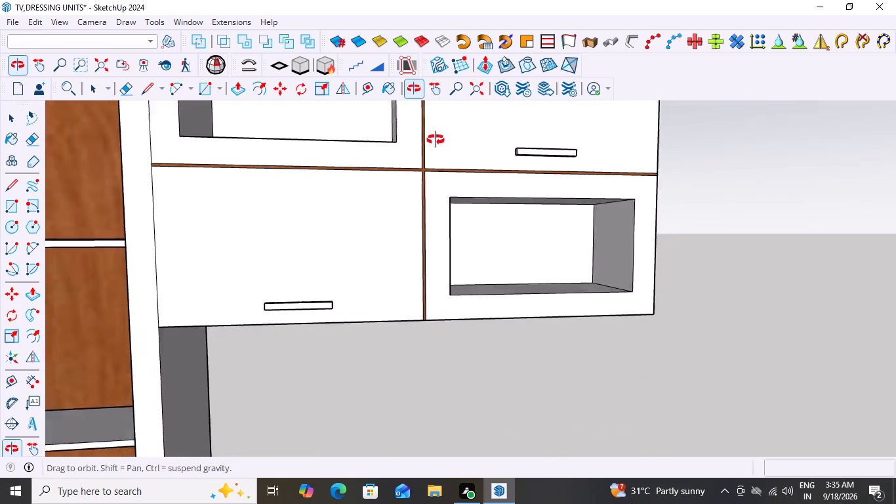
middle_click_drag(436, 140, 629, 50)
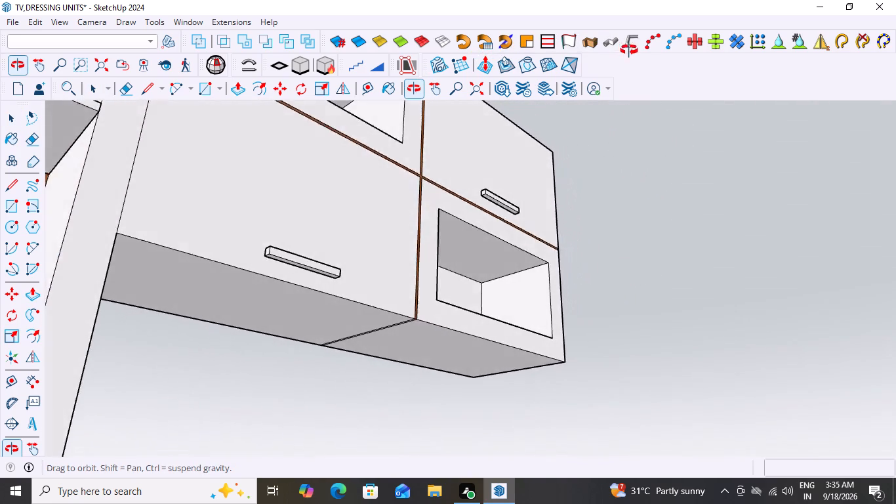
middle_click_drag(629, 50, 499, 173)
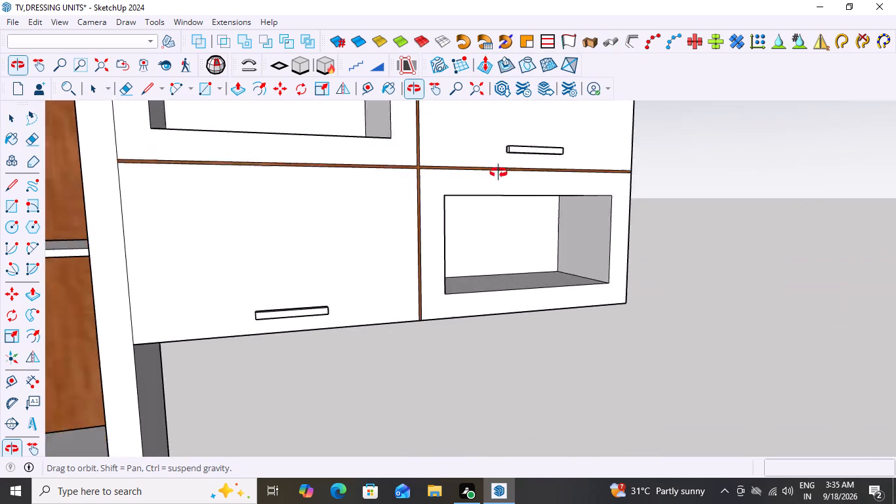
middle_click_drag(499, 173, 548, 49)
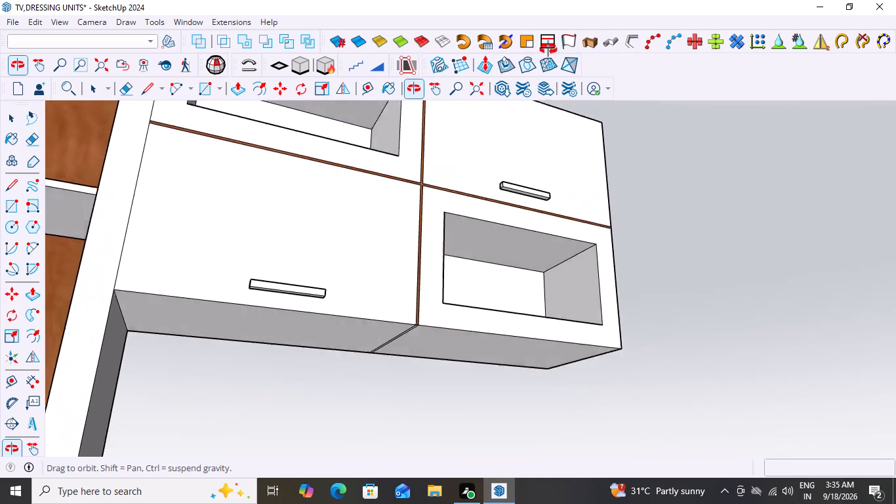
middle_click_drag(548, 49, 615, 20)
Open the cabinet unit and delete the two parallel edges crossing the underside of the upper cabinet.
scroll(338, 387, "up", 11)
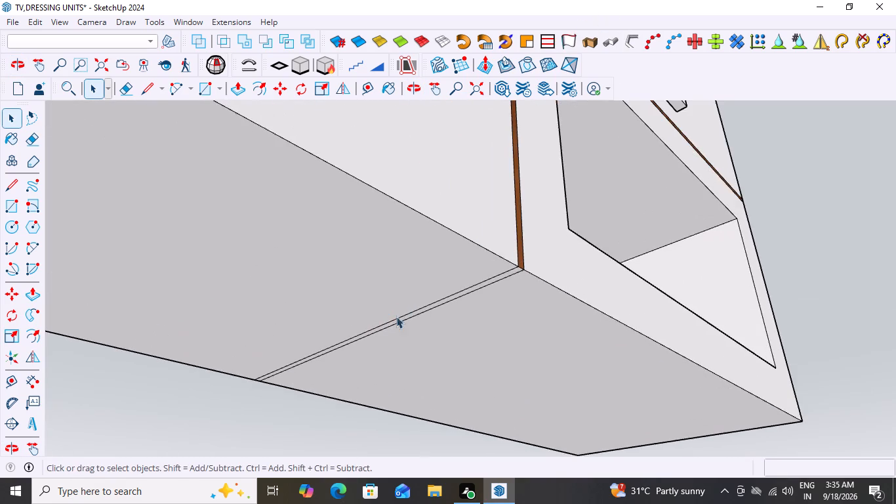
middle_click_drag(427, 323, 408, 295)
scroll(434, 299, "up", 1)
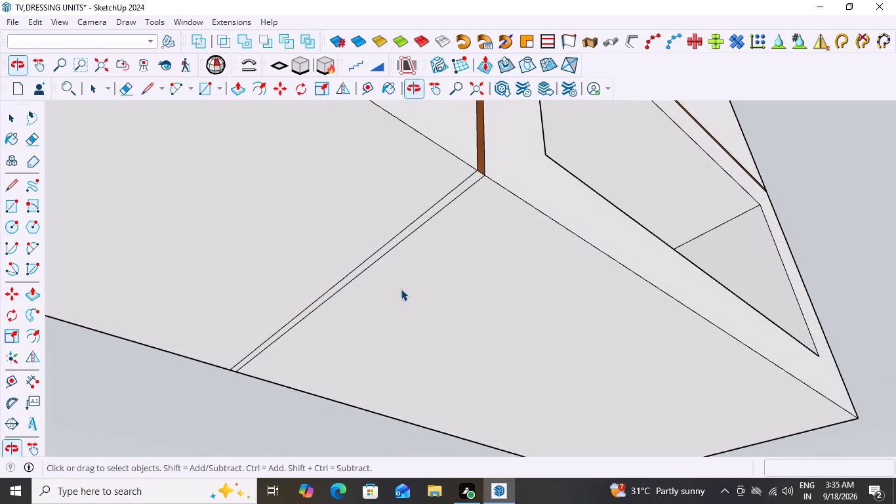
double_click(375, 251)
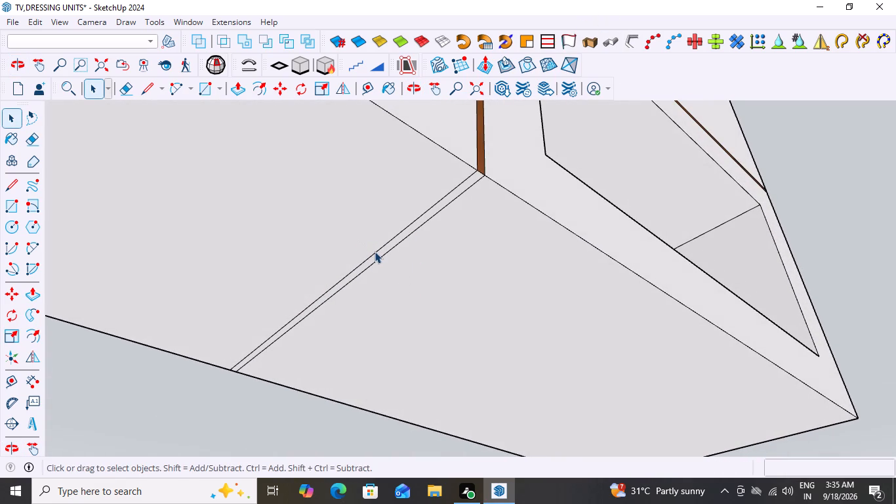
left_click(375, 251)
triple_click(375, 251)
left_click(375, 251)
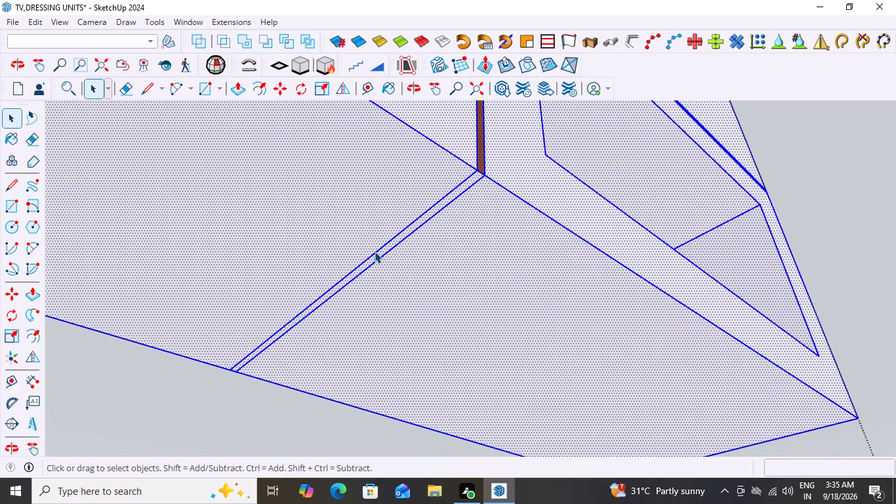
double_click(373, 255)
left_click(373, 253)
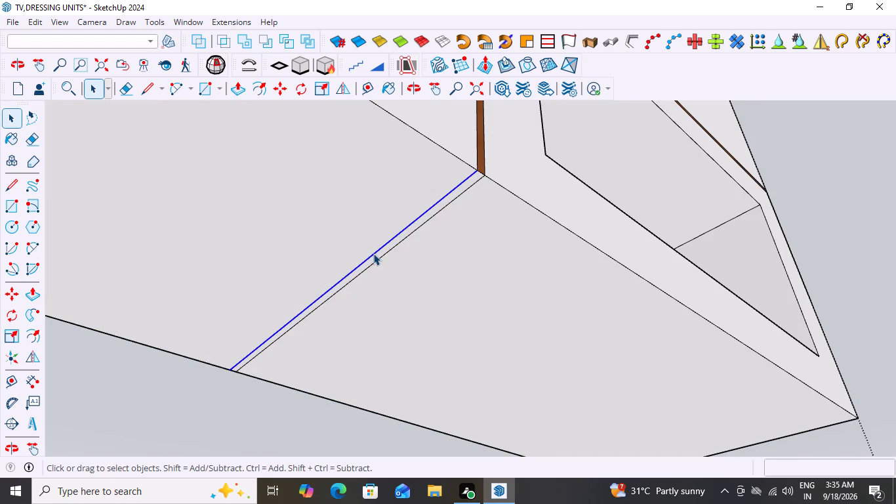
key("Delete")
left_click(377, 260)
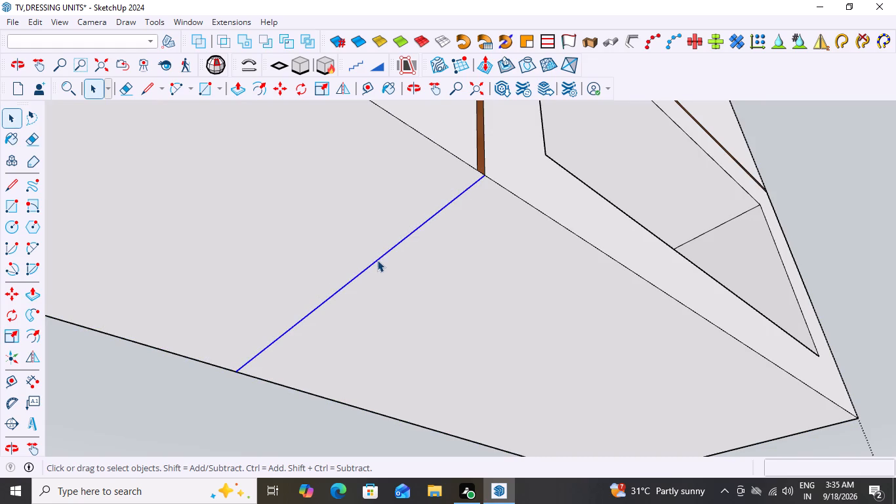
key("Delete")
Measure the horizontal groove's width where the upper cabinet's grooves cross, without placing a dimension.
scroll(377, 266, "down", 15)
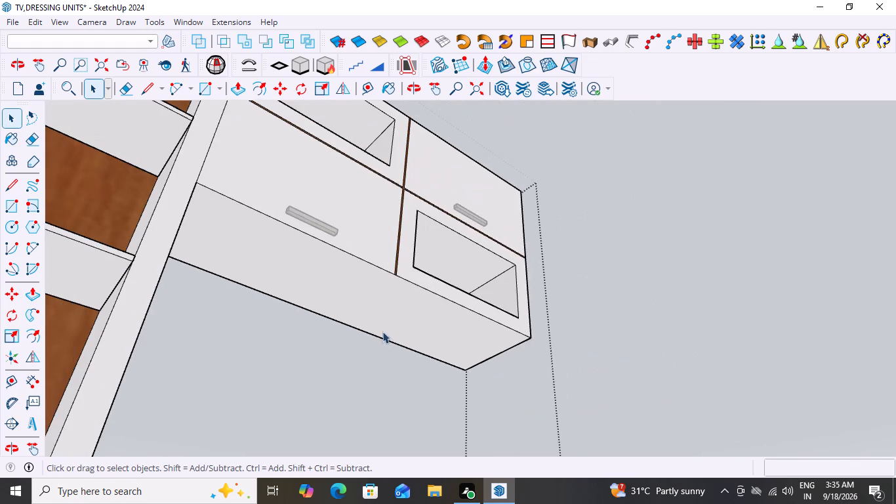
middle_click_drag(376, 330, 283, 472)
middle_click_drag(403, 349, 370, 383)
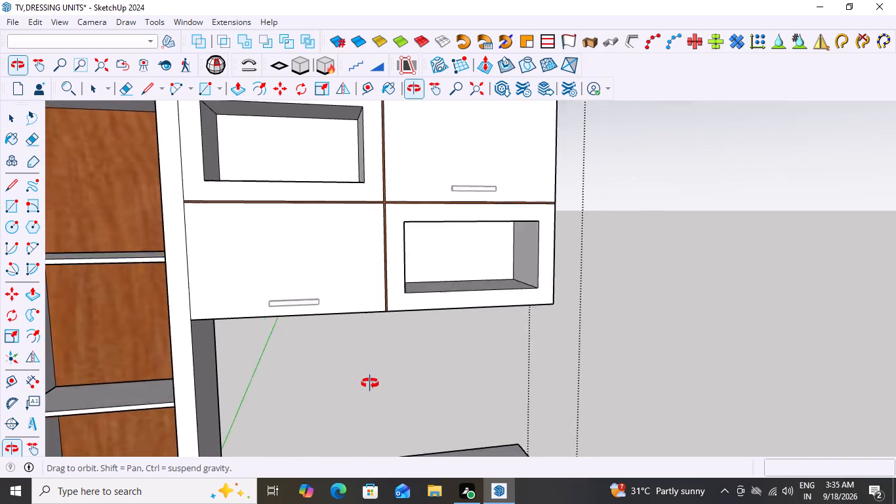
middle_click_drag(370, 383, 375, 379)
scroll(368, 184, "up", 5)
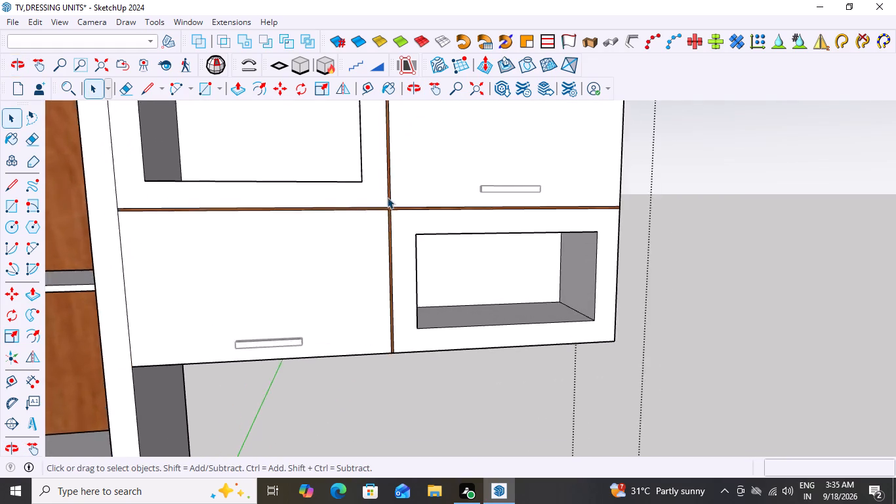
scroll(387, 197, "up", 14)
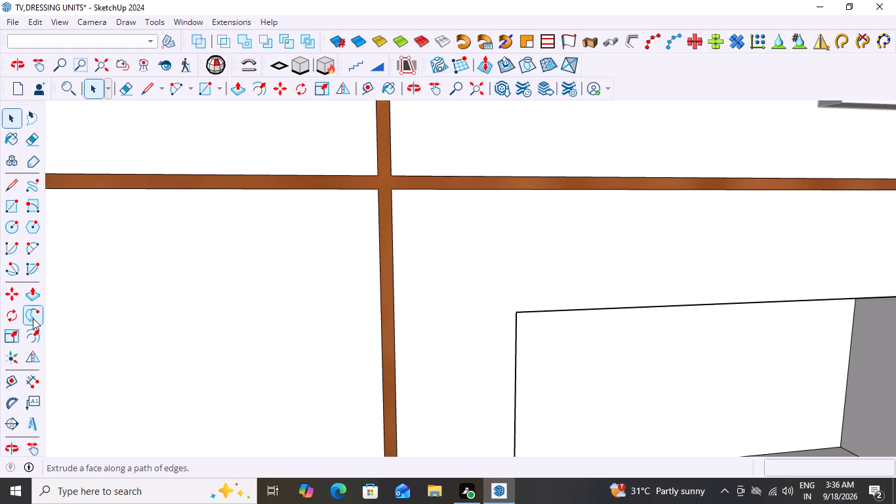
left_click(31, 379)
left_click(380, 174)
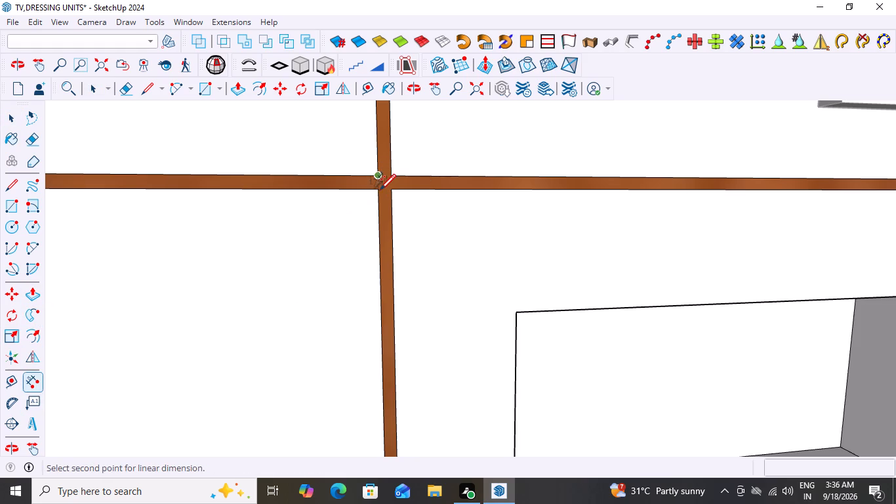
left_click(377, 191)
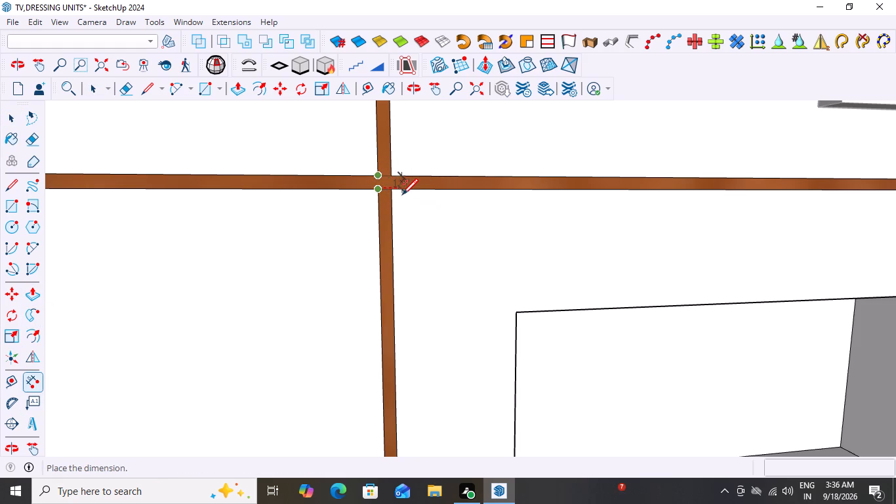
scroll(409, 194, "up", 6)
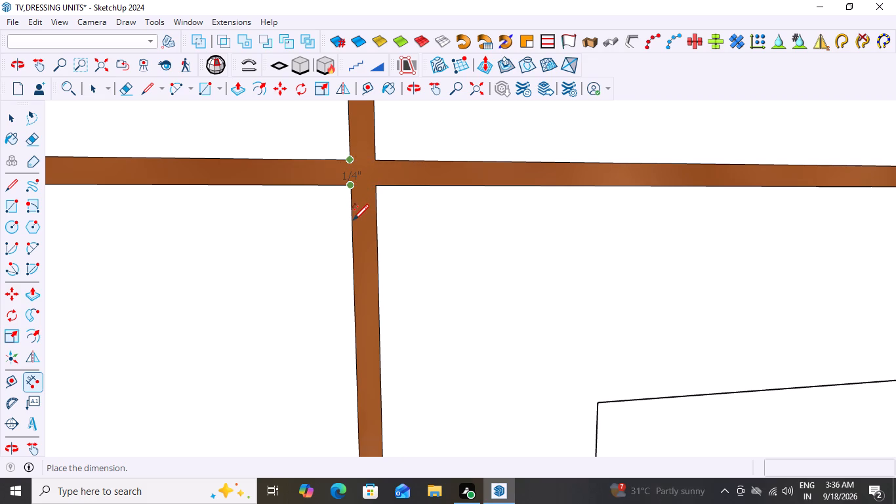
key("Escape")
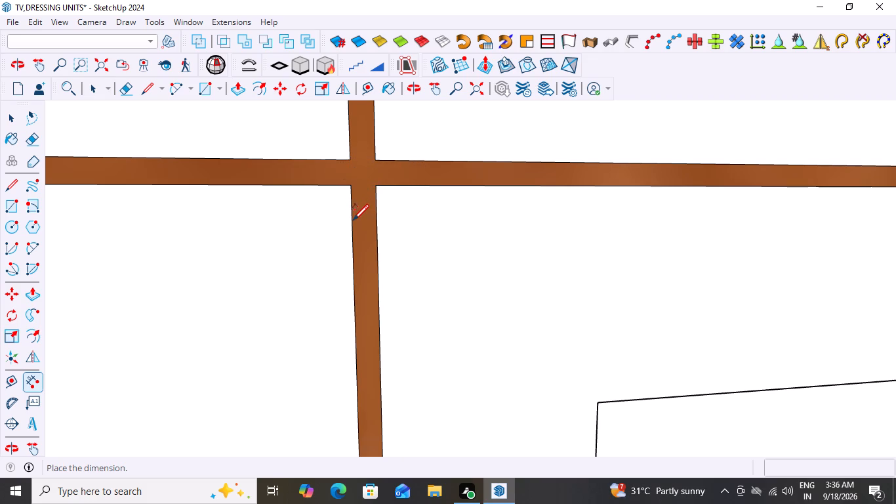
scroll(378, 226, "down", 20)
scroll(378, 226, "down", 6)
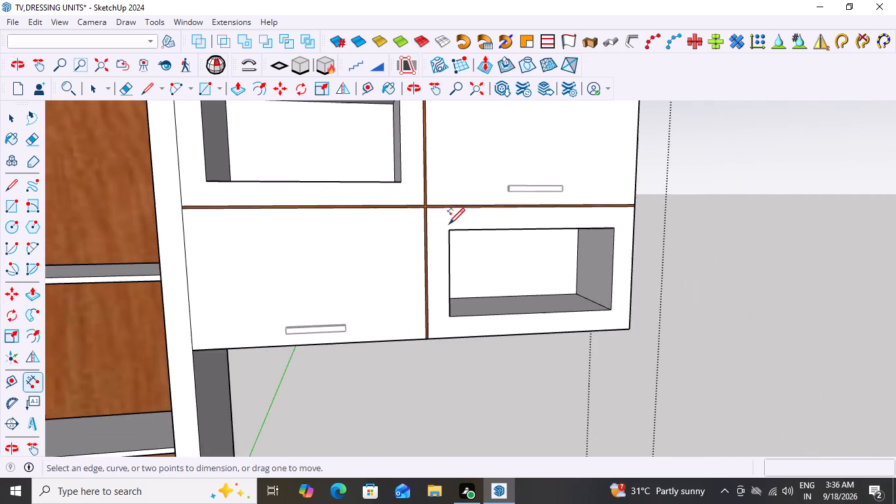
scroll(449, 223, "down", 12)
key("space")
middle_click_drag(621, 341, 594, 341)
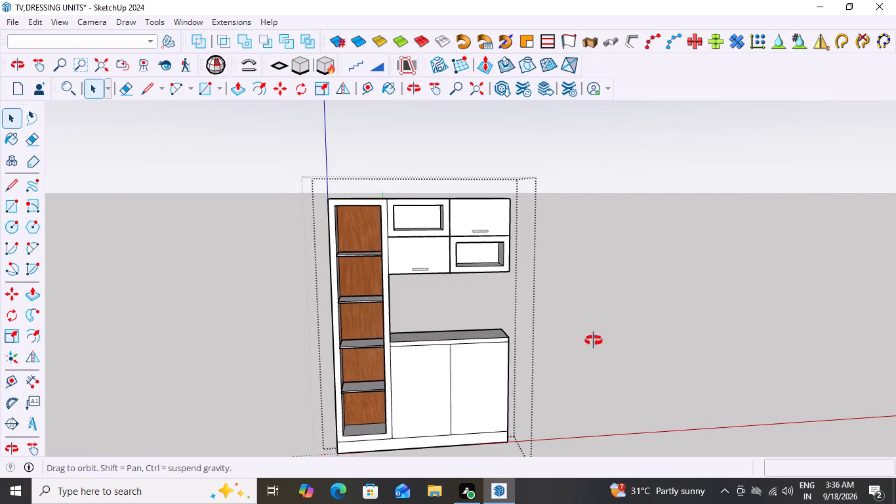
Copy the lower doors' vertical dividing line 0.1" toward the tall shelf unit.
middle_click_drag(594, 341, 565, 331)
double_click(588, 302)
scroll(438, 461, "up", 7)
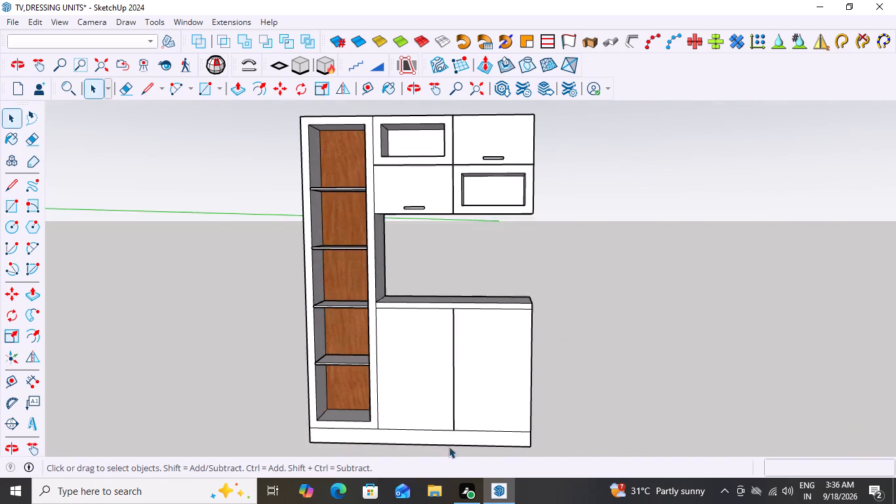
scroll(449, 446, "up", 12)
middle_click_drag(462, 419, 471, 423)
scroll(458, 408, "down", 10)
scroll(476, 440, "up", 5)
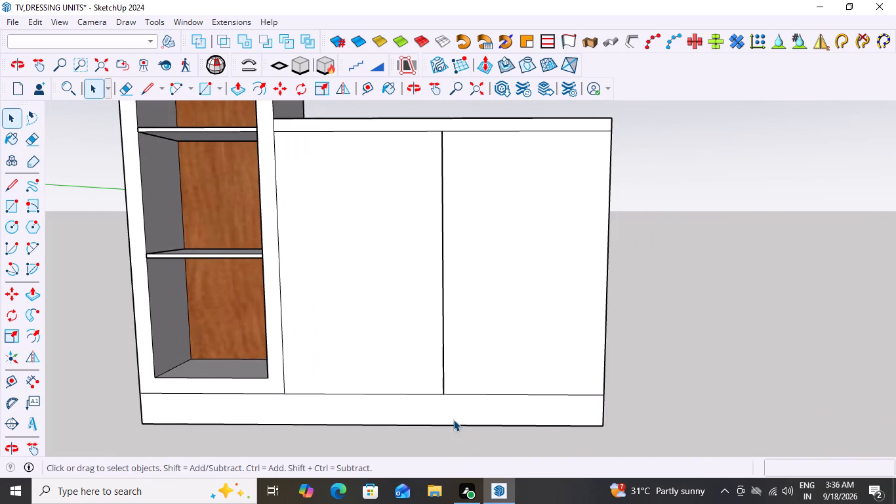
left_click(443, 387)
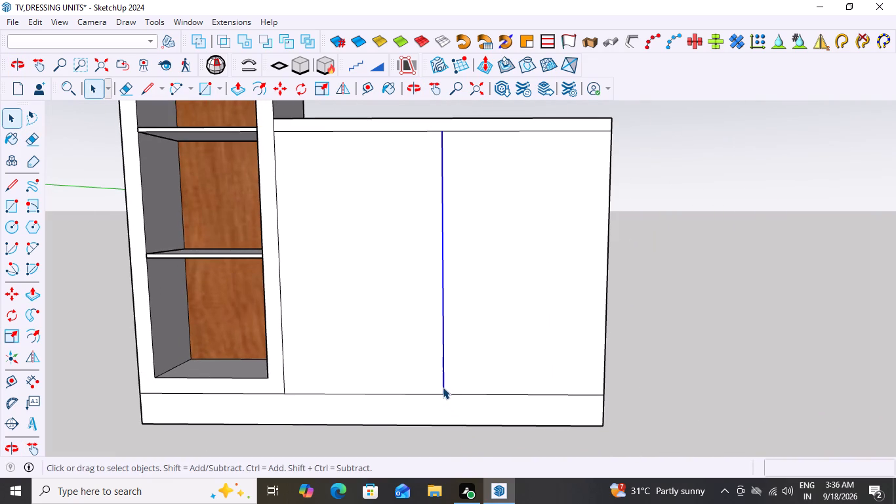
key("m")
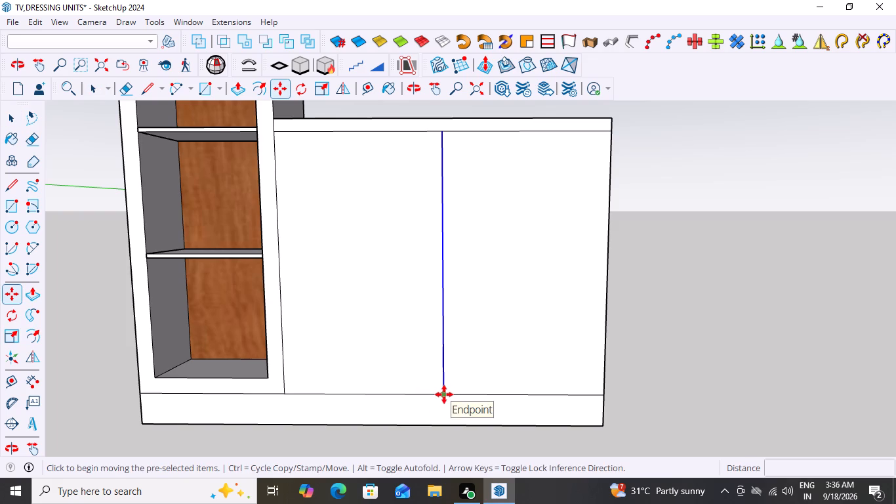
left_click(444, 394)
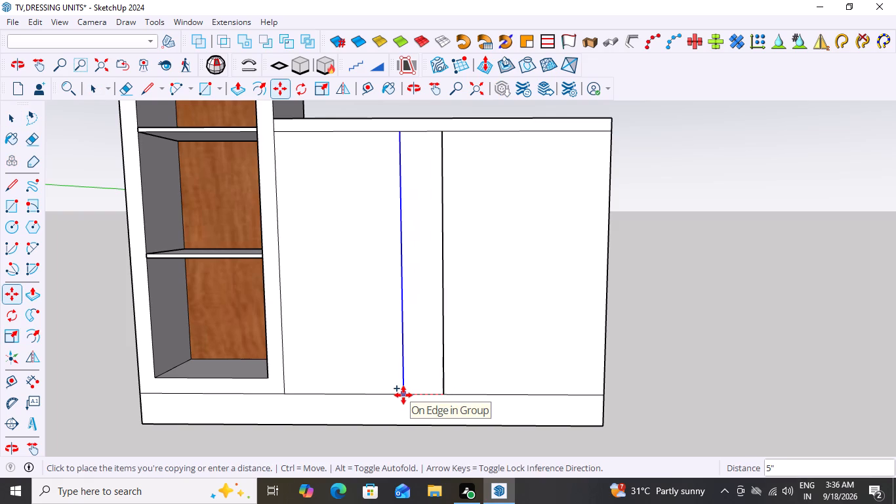
type("0.")
key("1")
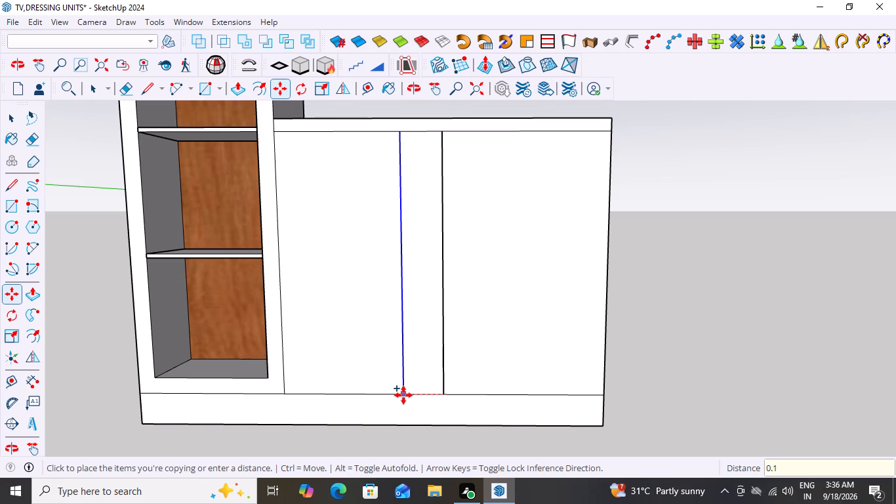
key("shift+quotedbl")
key("Return")
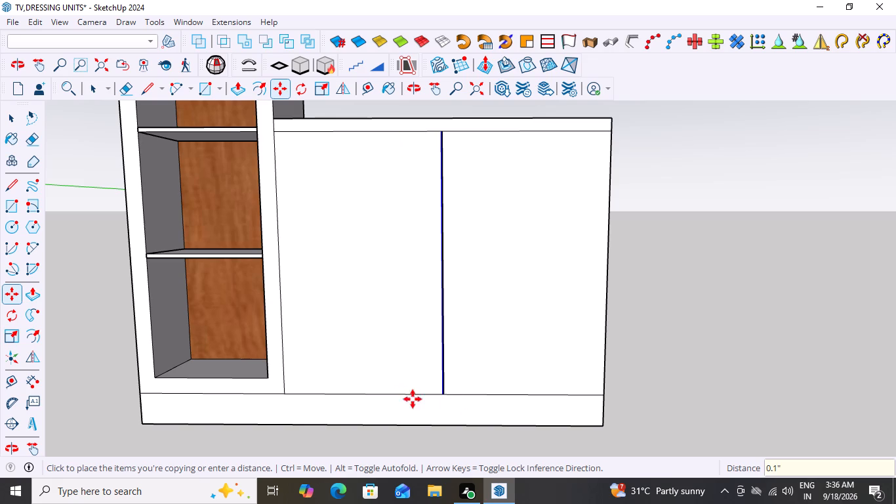
scroll(466, 395, "up", 20)
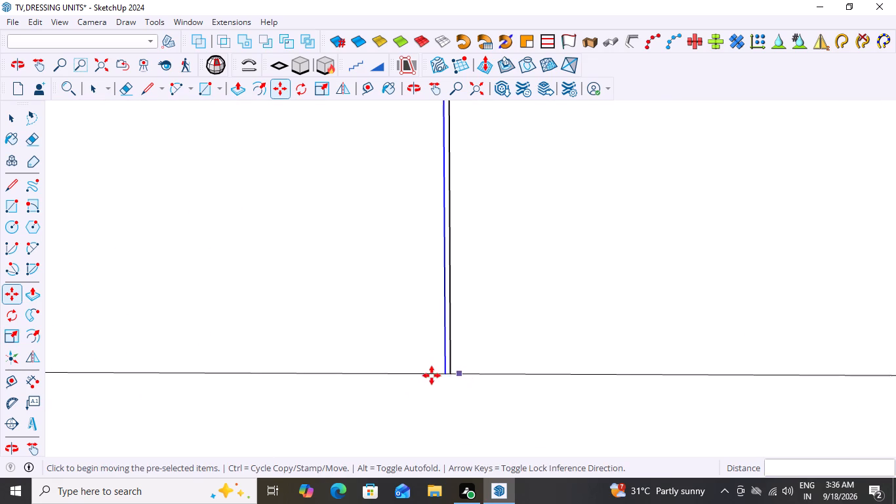
scroll(432, 375, "up", 12)
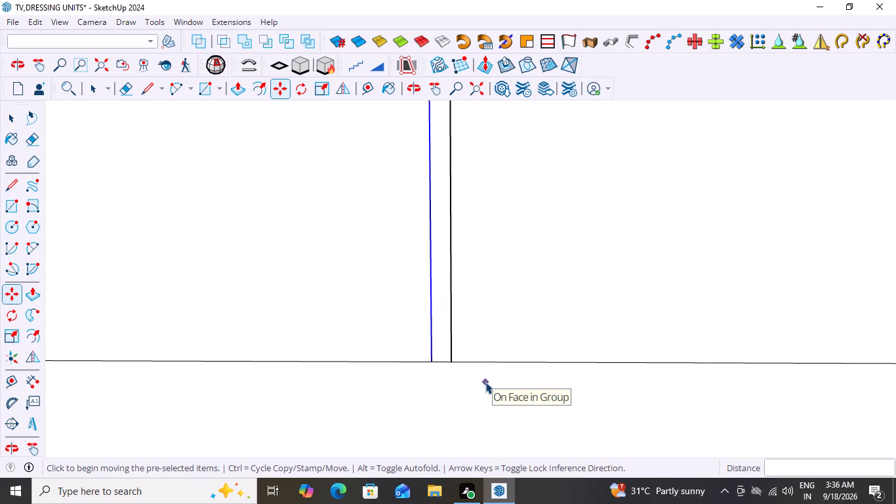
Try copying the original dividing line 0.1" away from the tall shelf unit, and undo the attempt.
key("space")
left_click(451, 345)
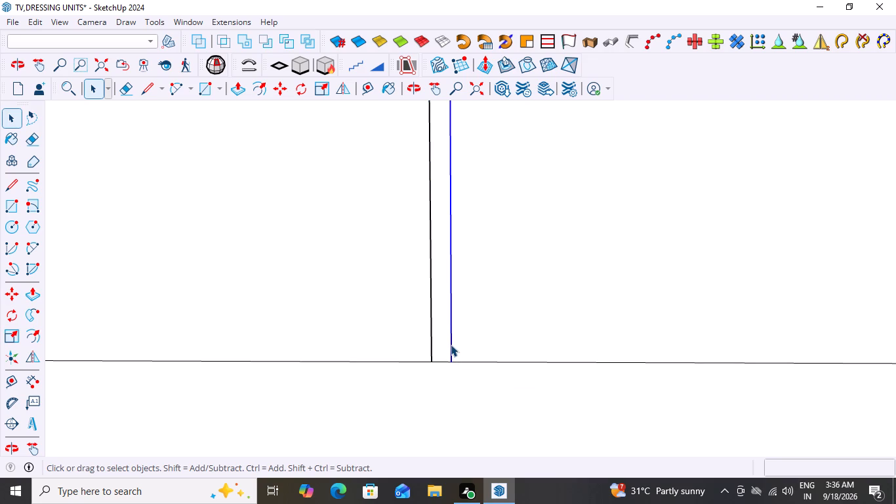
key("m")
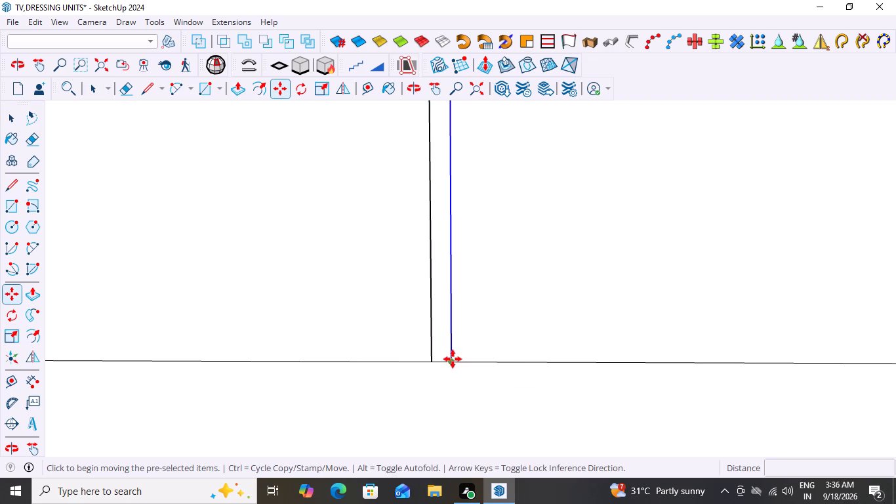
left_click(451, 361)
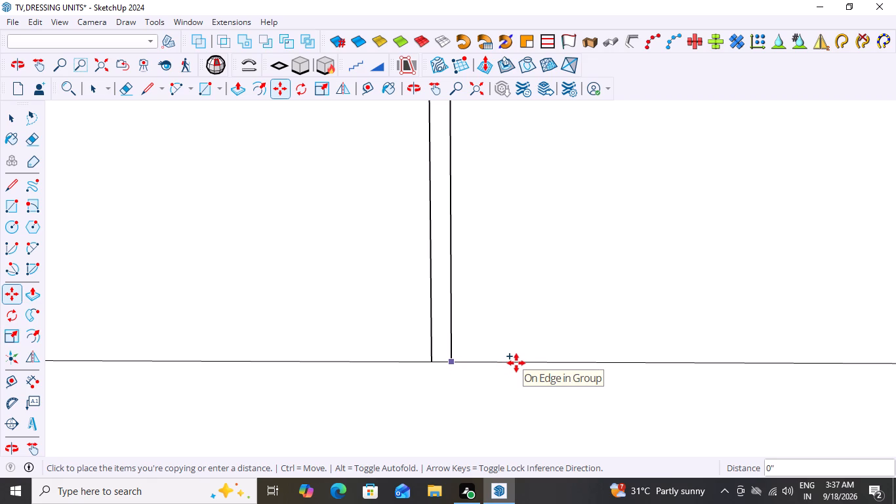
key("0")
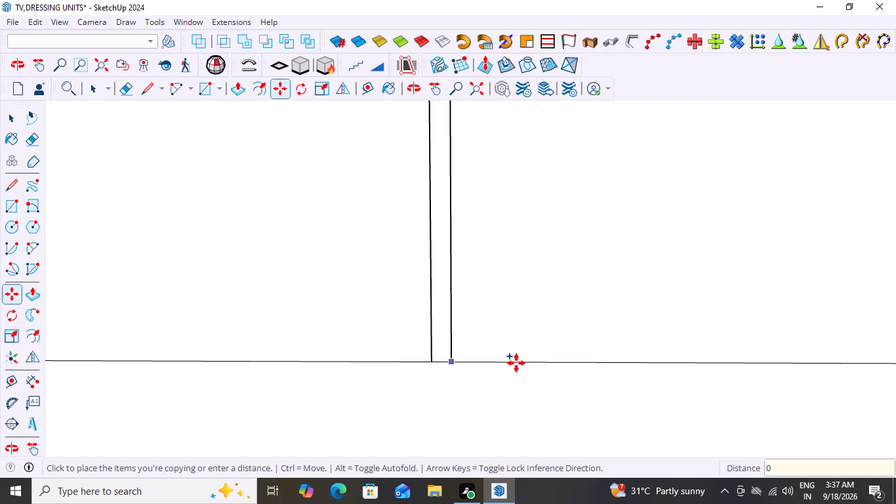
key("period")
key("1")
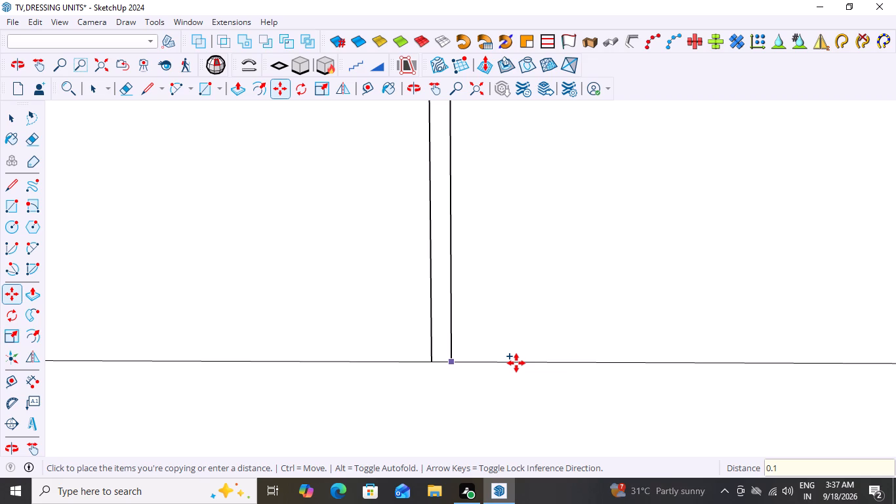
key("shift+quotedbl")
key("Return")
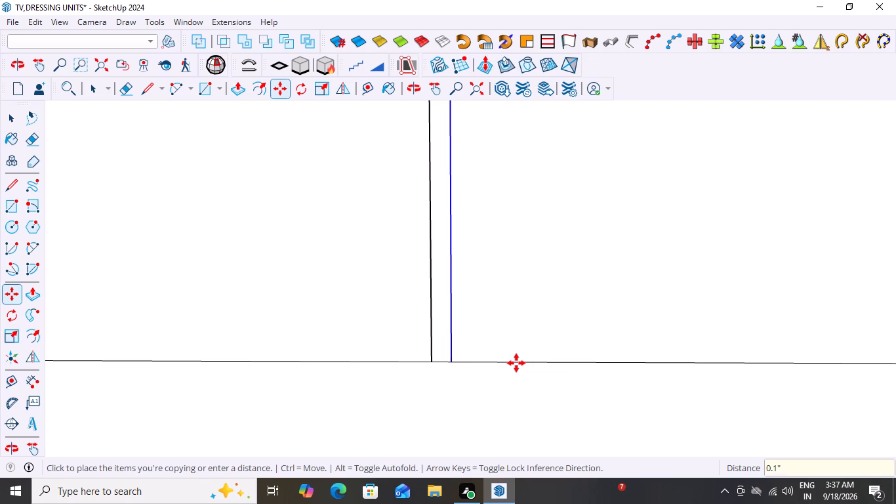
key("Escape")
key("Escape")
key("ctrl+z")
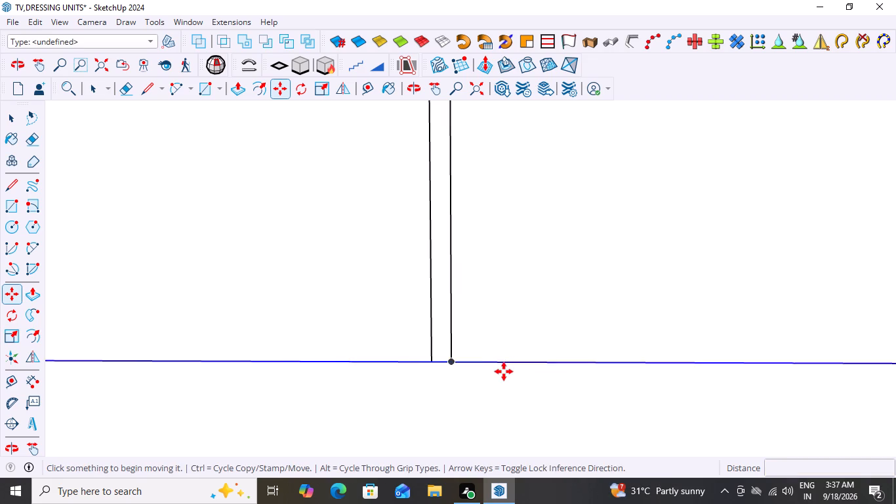
Copy the original dividing line of the lower doors 0.1" away from the tall shelf unit.
scroll(504, 371, "down", 19)
scroll(467, 378, "up", 6)
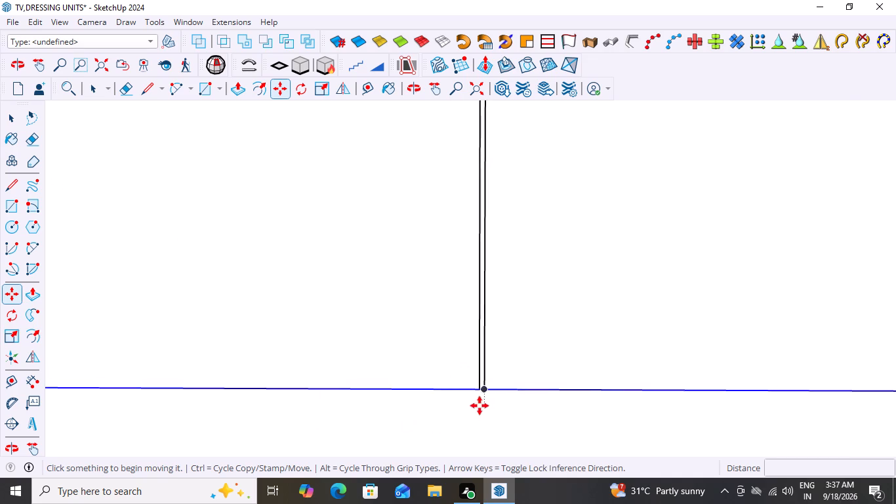
scroll(479, 406, "up", 7)
key("space")
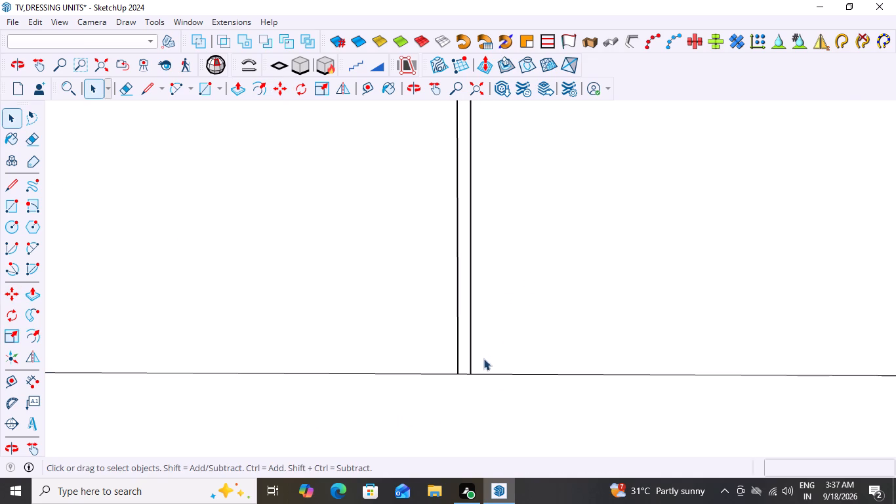
left_click(470, 364)
scroll(466, 371, "up", 8)
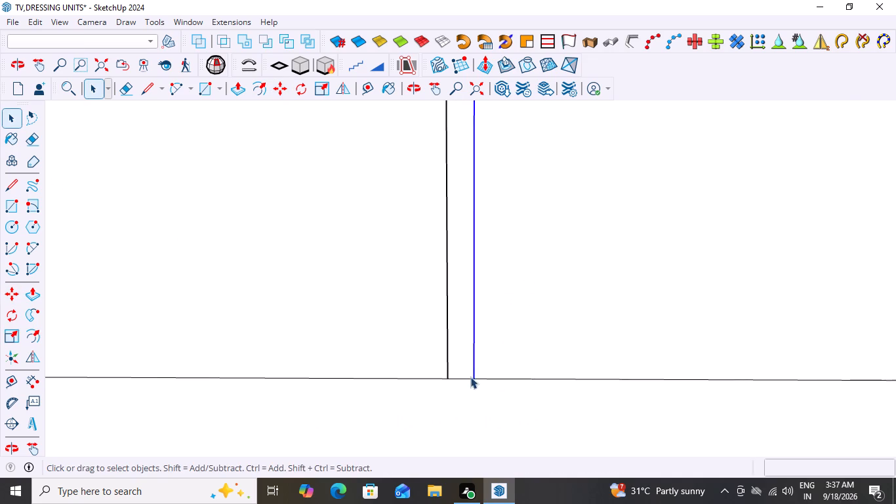
scroll(470, 377, "up", 9)
key("m")
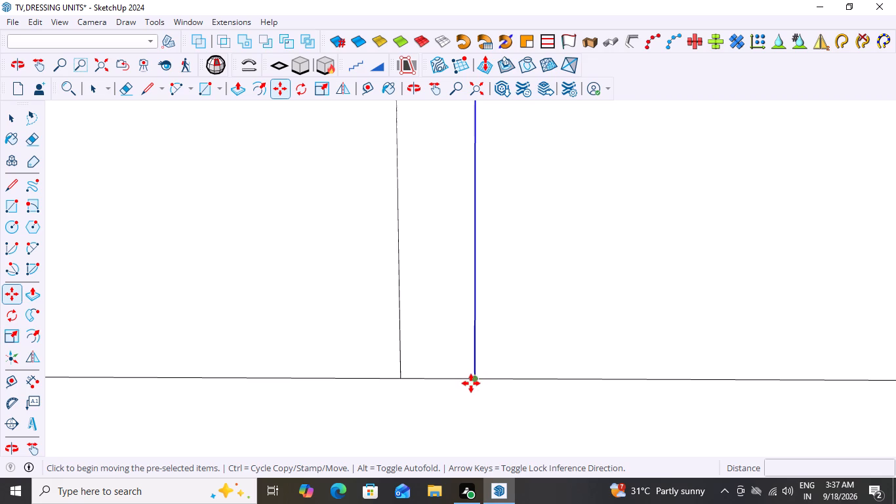
left_click(475, 378)
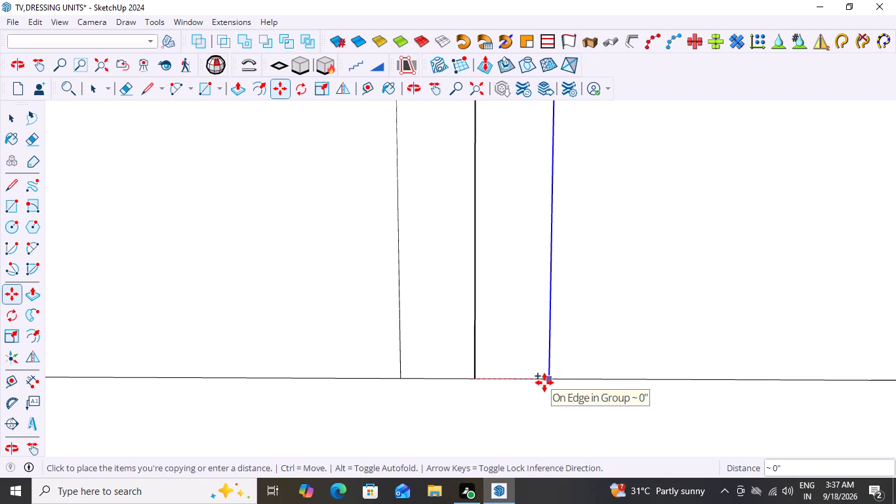
type("0.1")
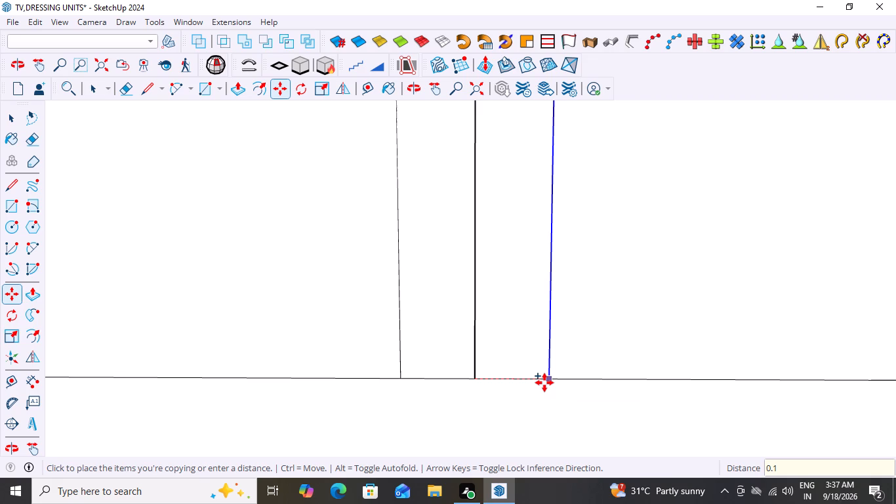
key("shift+quotedbl")
key("Return")
key("Return")
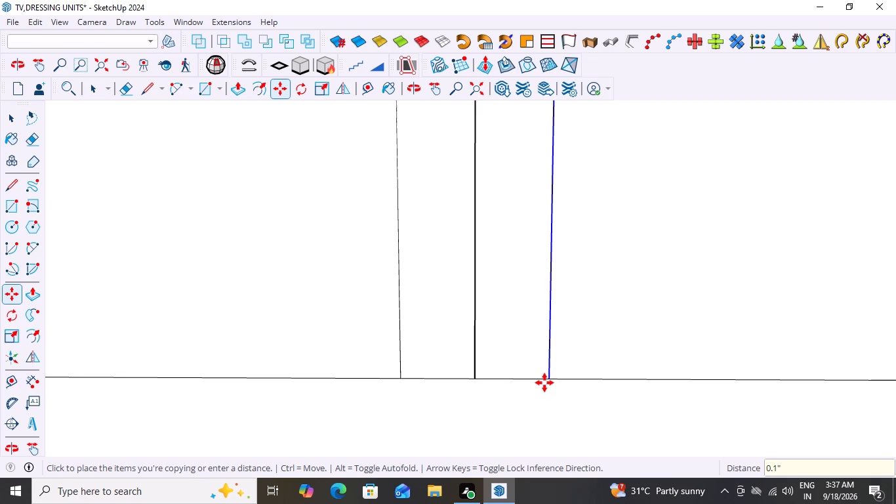
scroll(523, 406, "down", 20)
scroll(523, 406, "down", 5)
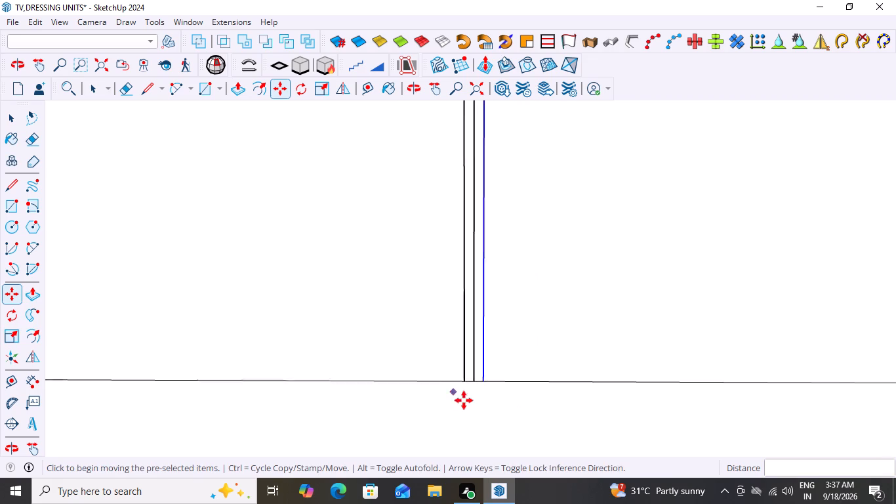
scroll(464, 400, "down", 11)
key("space")
left_click(529, 430)
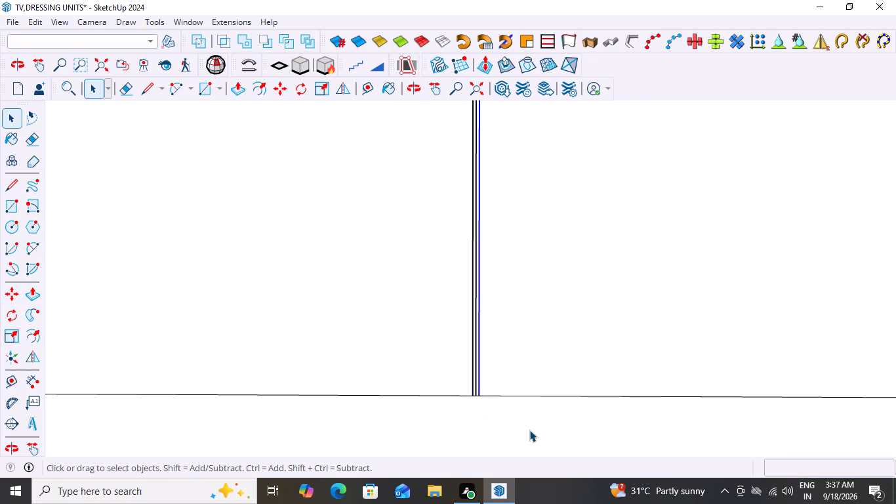
scroll(529, 429, "down", 19)
left_click(750, 305)
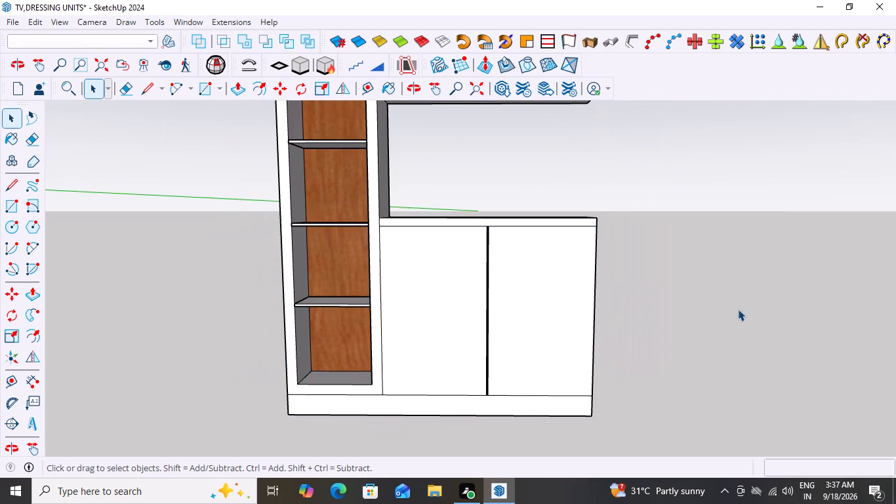
Delete the middle one of the three parallel dividing lines between the lower doors.
scroll(518, 293, "up", 3)
scroll(455, 193, "up", 8)
scroll(496, 227, "up", 2)
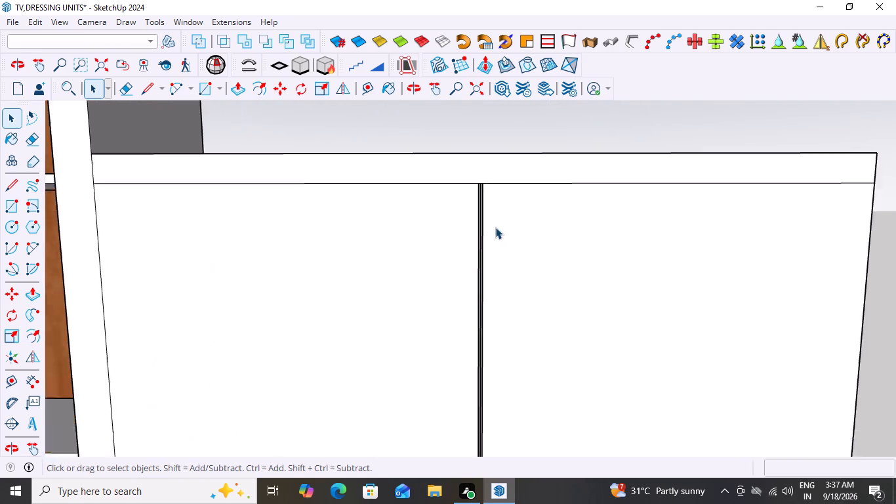
scroll(495, 227, "up", 14)
left_click(468, 244)
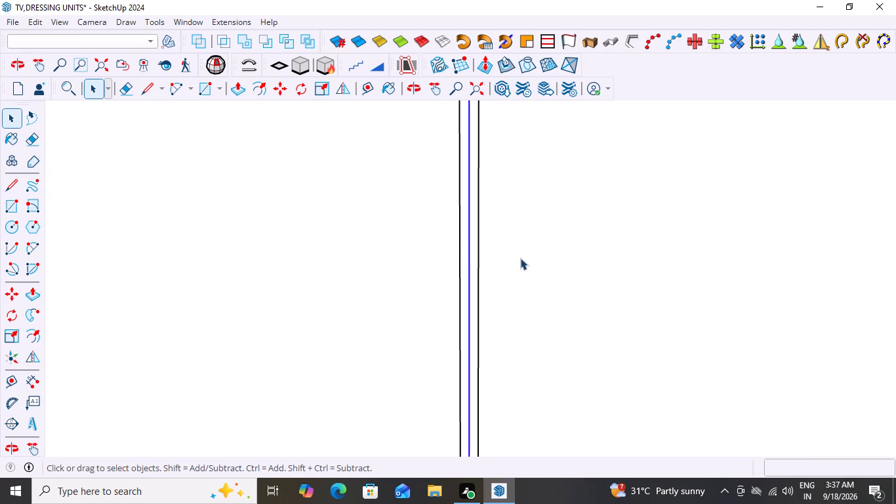
key("Delete")
Measure the gap between the lower doors' two dividing lines at its upper end, without placing a dimension.
scroll(520, 259, "down", 8)
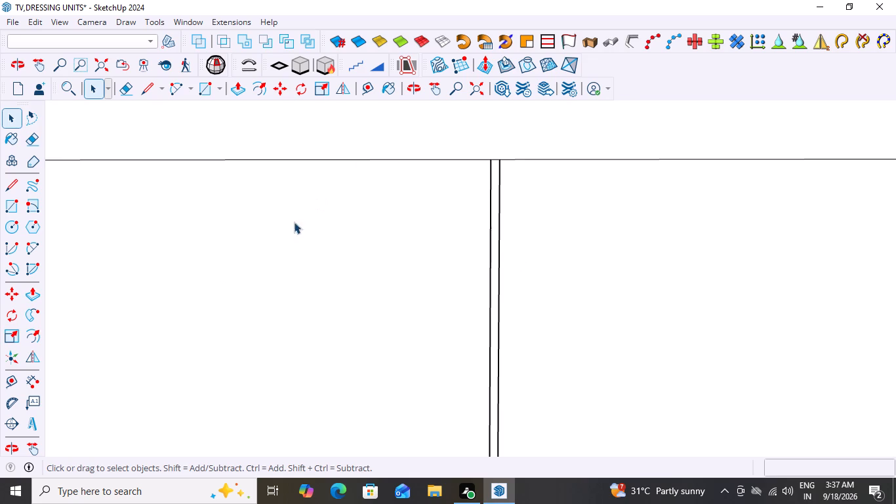
left_click(31, 377)
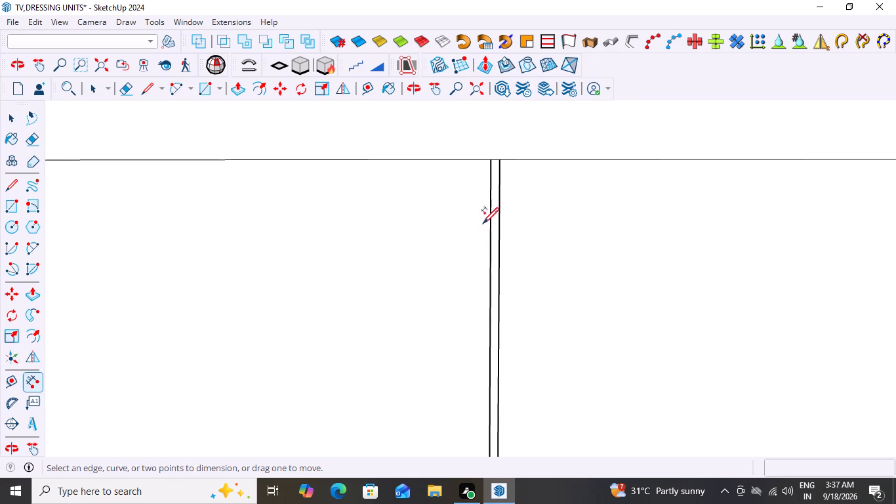
scroll(487, 184, "up", 10)
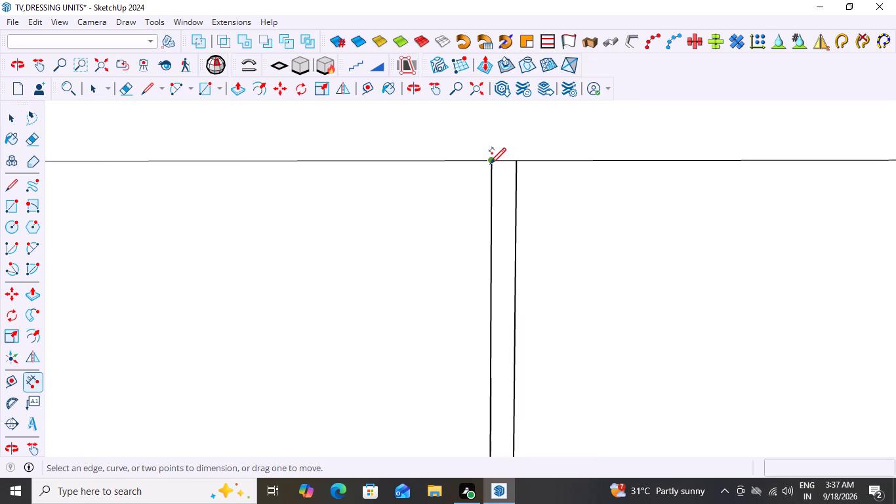
left_click(490, 163)
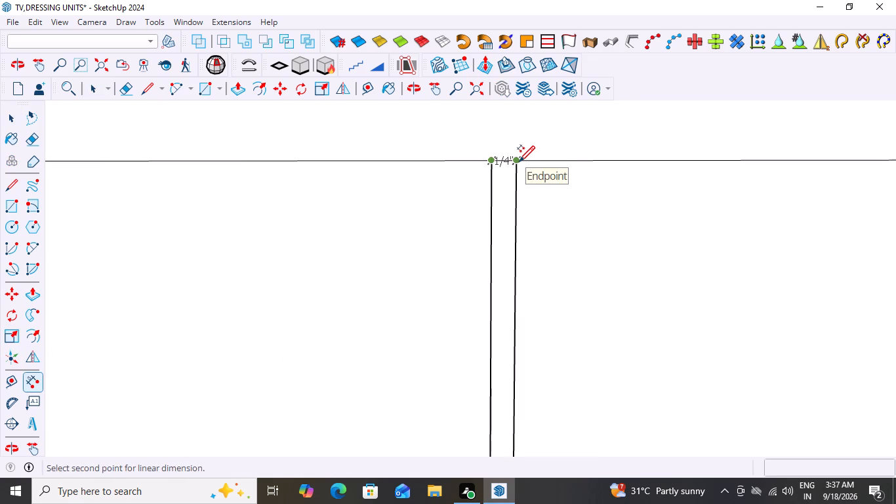
key("Escape")
scroll(531, 169, "down", 20)
scroll(531, 169, "down", 5)
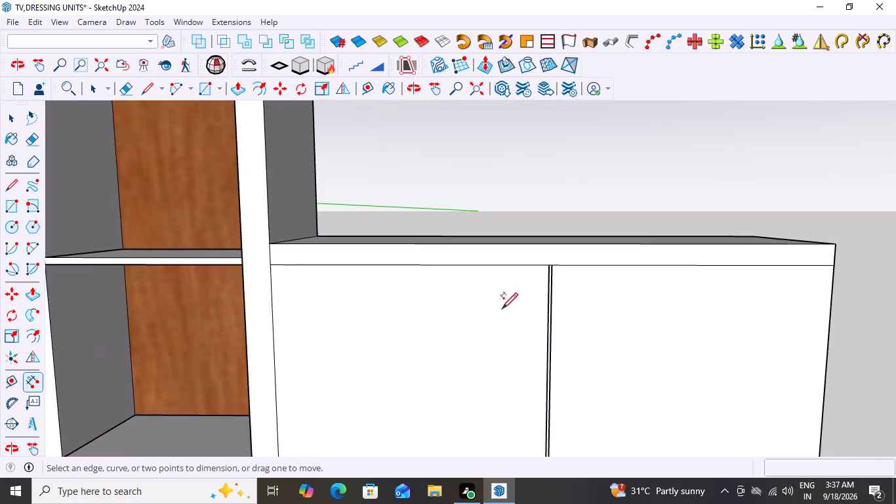
scroll(502, 308, "down", 13)
key("space")
left_click(633, 363)
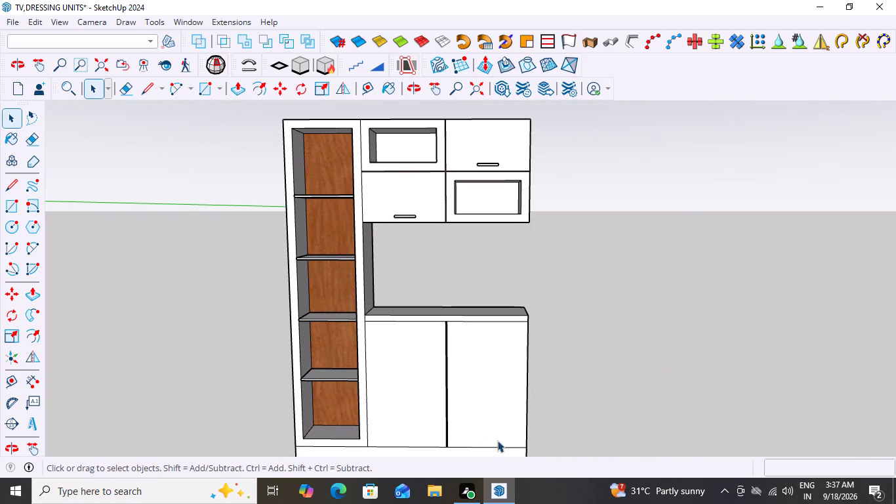
middle_click_drag(495, 423, 411, 413)
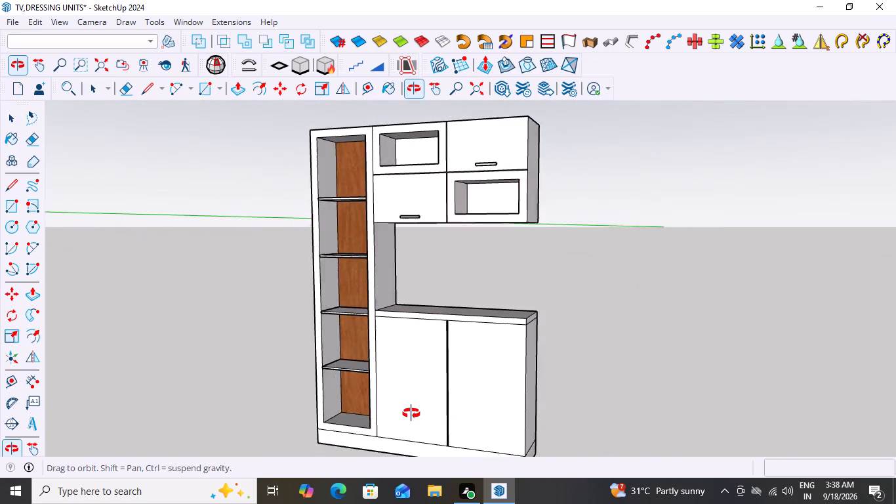
Examine the whole cabinet unit from the front and both sides, checking the lower door fronts.
middle_click_drag(411, 413, 484, 430)
scroll(547, 370, "down", 3)
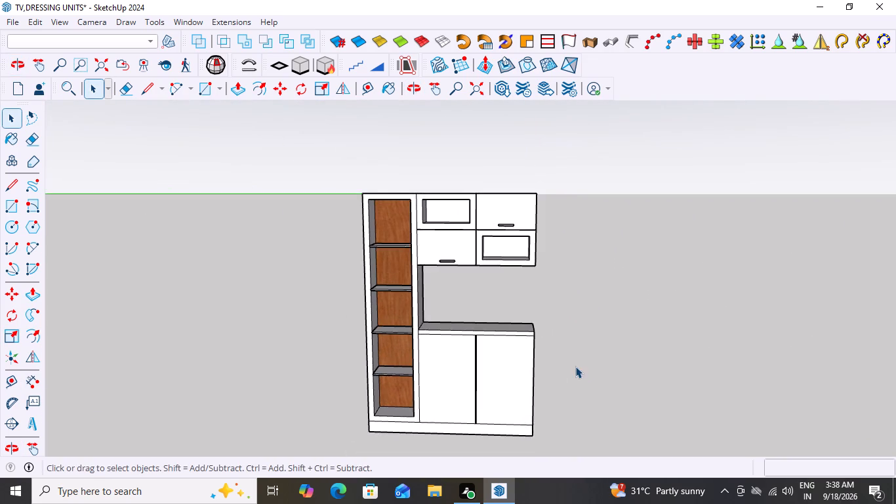
scroll(575, 366, "down", 2)
middle_click_drag(541, 403, 579, 373)
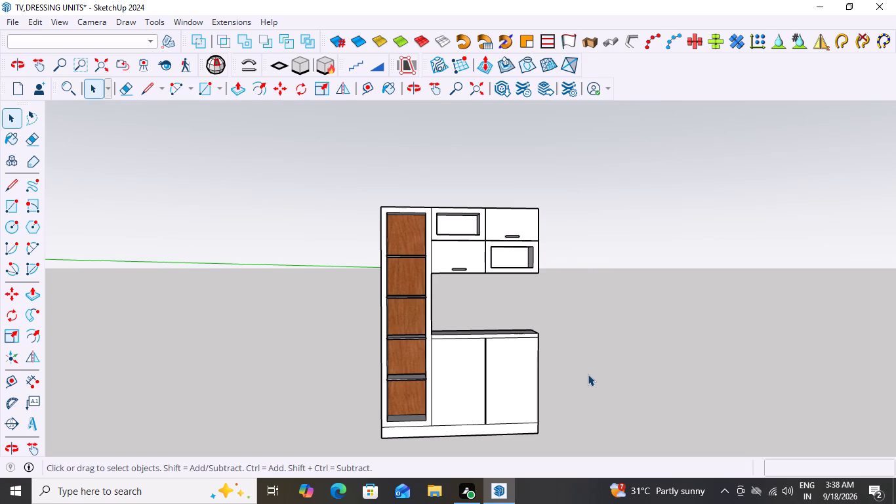
scroll(568, 417, "down", 3)
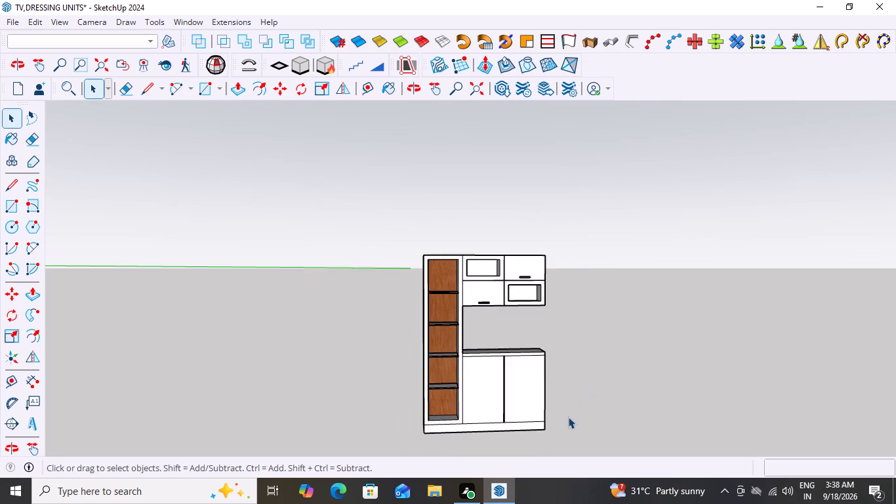
scroll(568, 417, "down", 2)
middle_click_drag(603, 408, 563, 423)
scroll(531, 465, "up", 6)
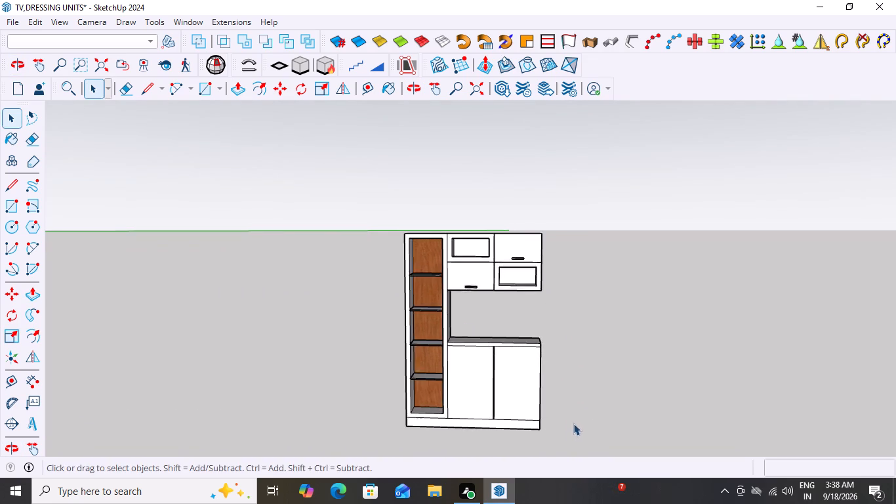
scroll(573, 423, "up", 4)
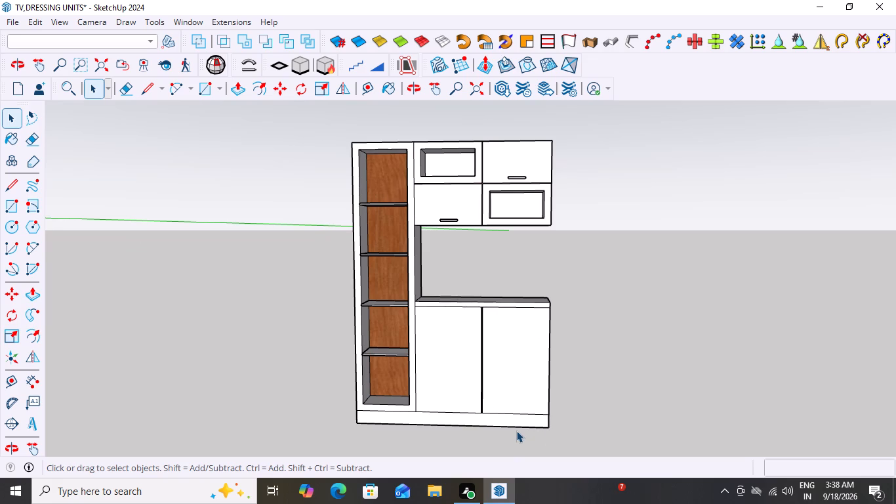
middle_click_drag(507, 424, 527, 424)
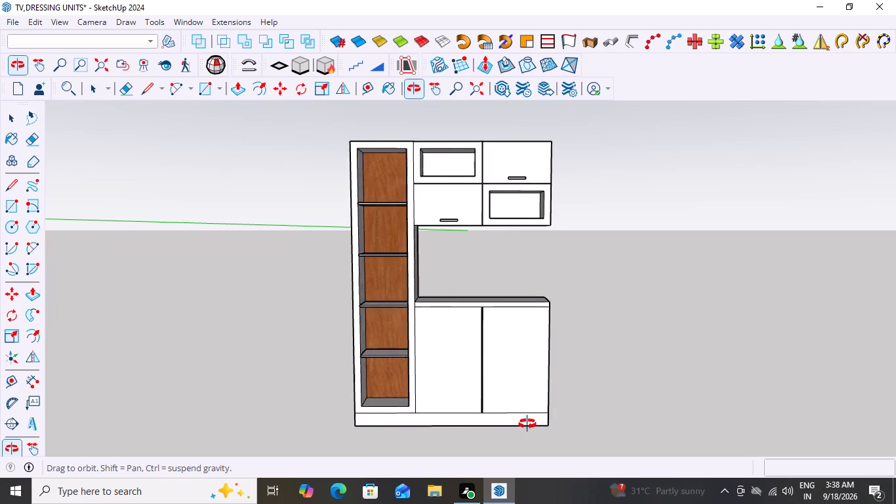
middle_click_drag(527, 424, 669, 454)
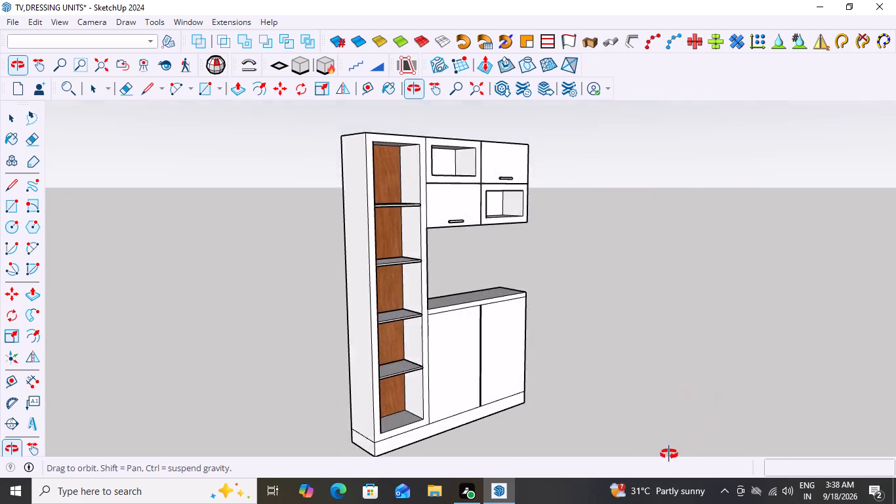
middle_click_drag(669, 454, 565, 439)
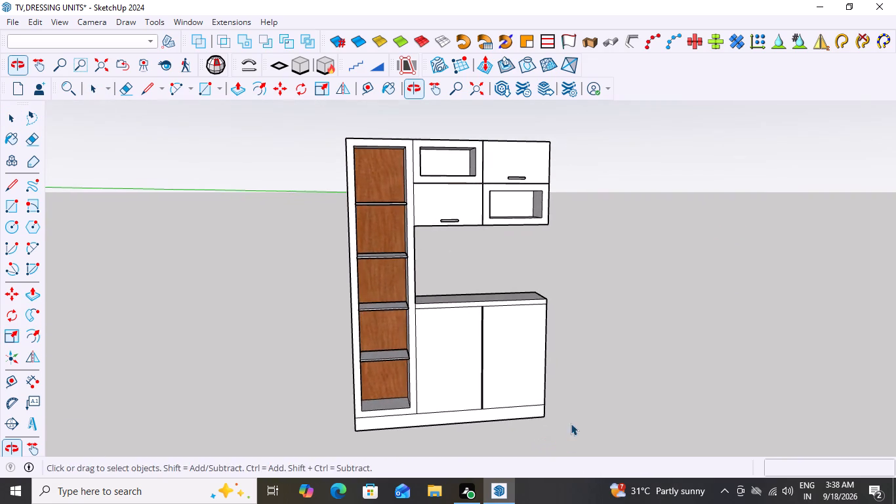
middle_click_drag(571, 372, 79, 312)
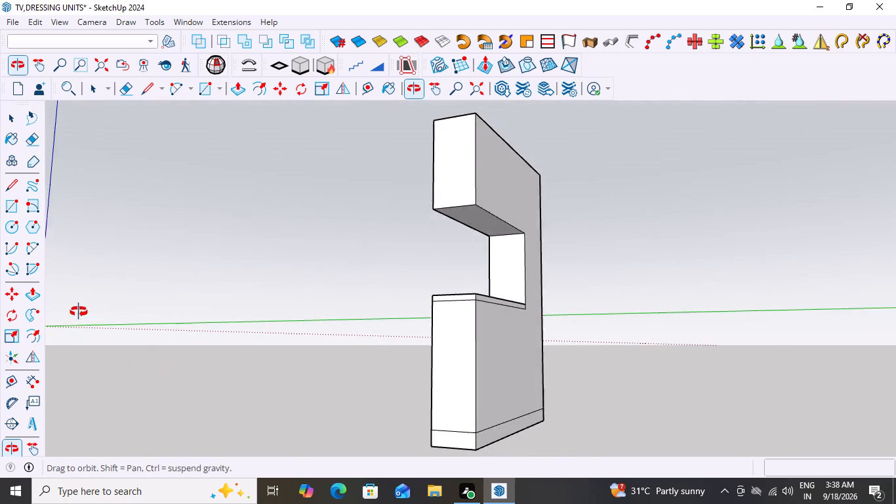
middle_click_drag(79, 312, 569, 381)
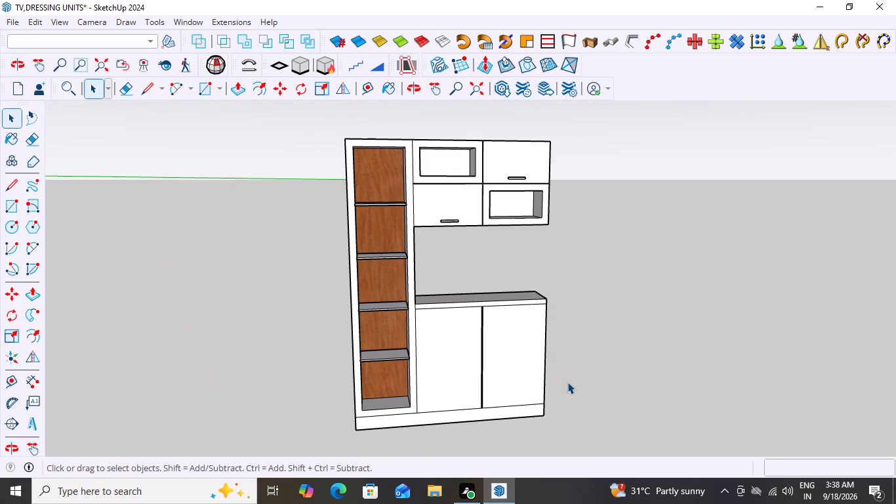
scroll(508, 432, "up", 2)
middle_click_drag(549, 412, 547, 412)
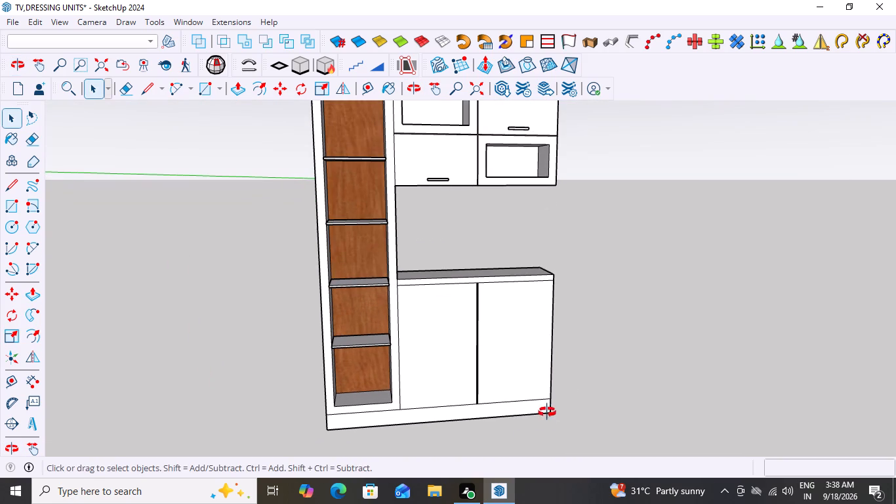
middle_click_drag(547, 412, 74, 352)
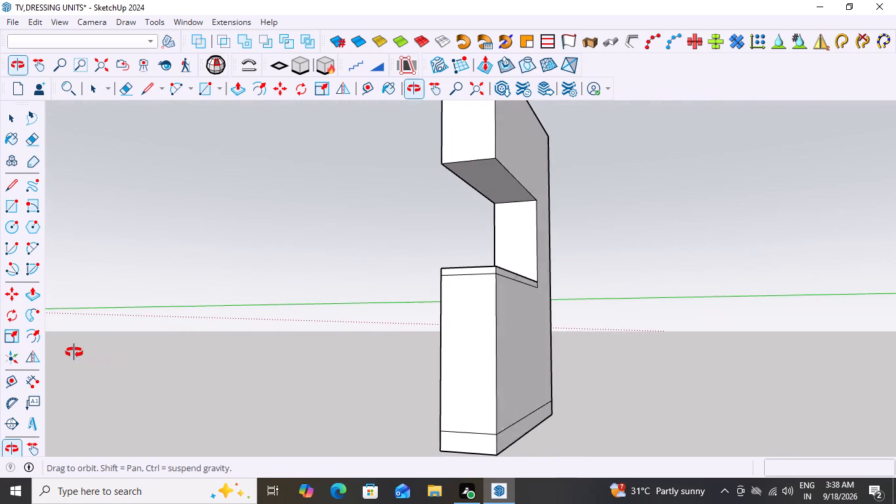
middle_click_drag(74, 352, 506, 427)
scroll(506, 427, "down", 2)
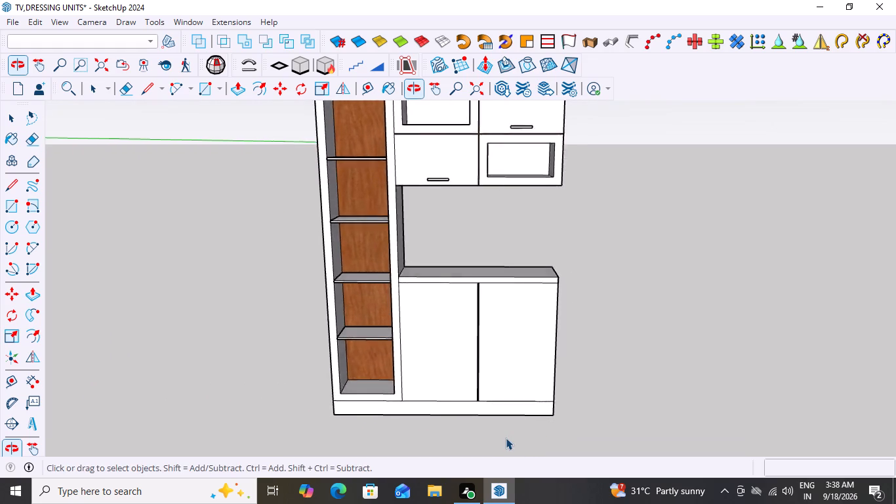
scroll(506, 438, "down", 3)
scroll(502, 436, "up", 3)
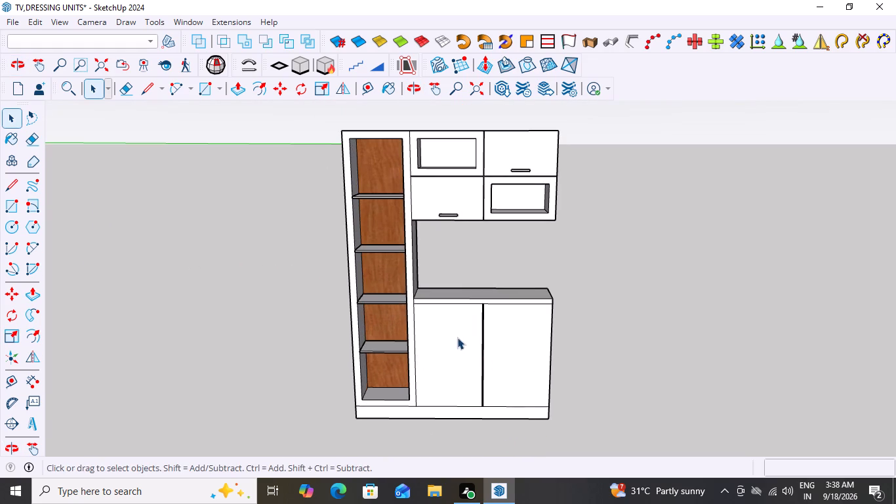
Open the cabinet group and copy the horizontal edge along the top of the lower doors 3 mm downward.
scroll(465, 329, "up", 9)
scroll(487, 280, "up", 7)
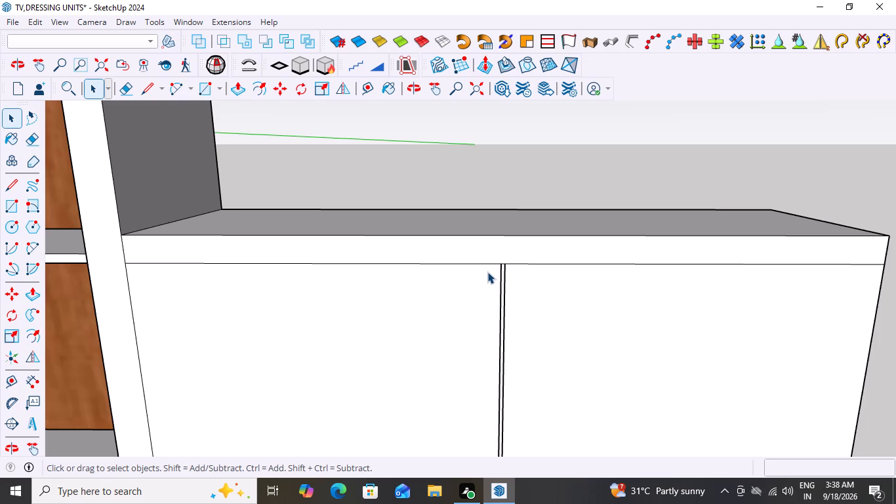
left_click(420, 262)
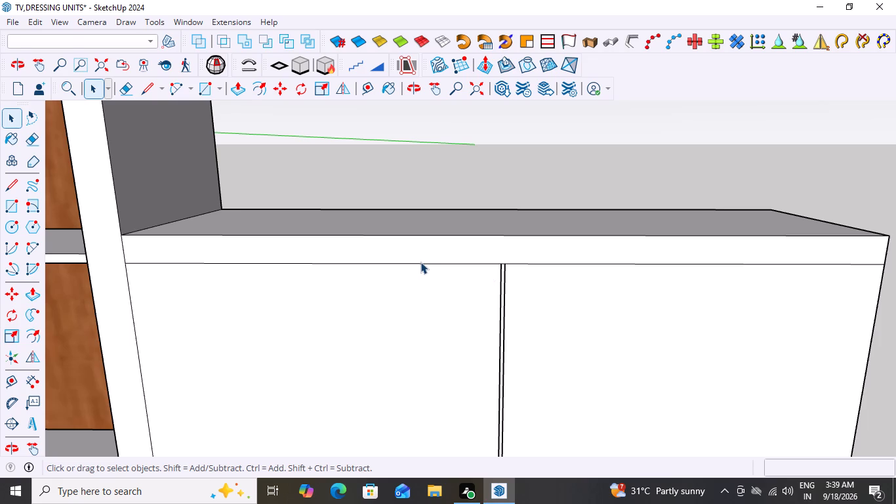
double_click(420, 262)
left_click(421, 263)
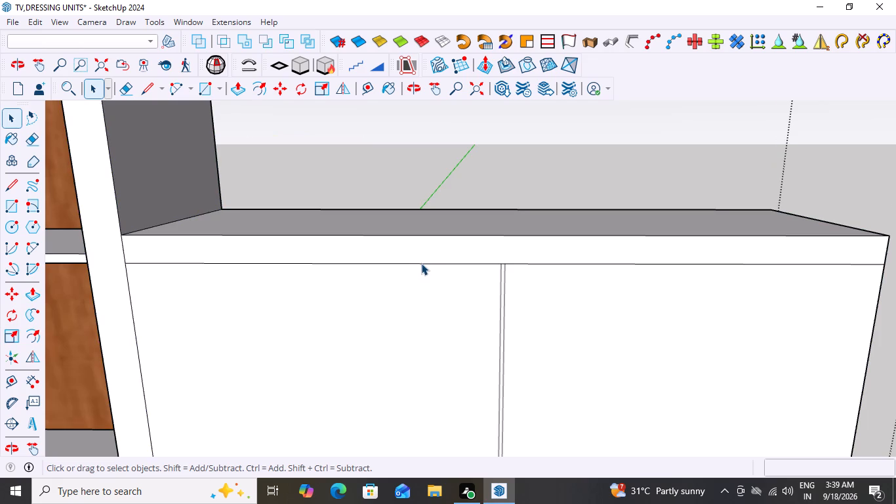
left_click(421, 263)
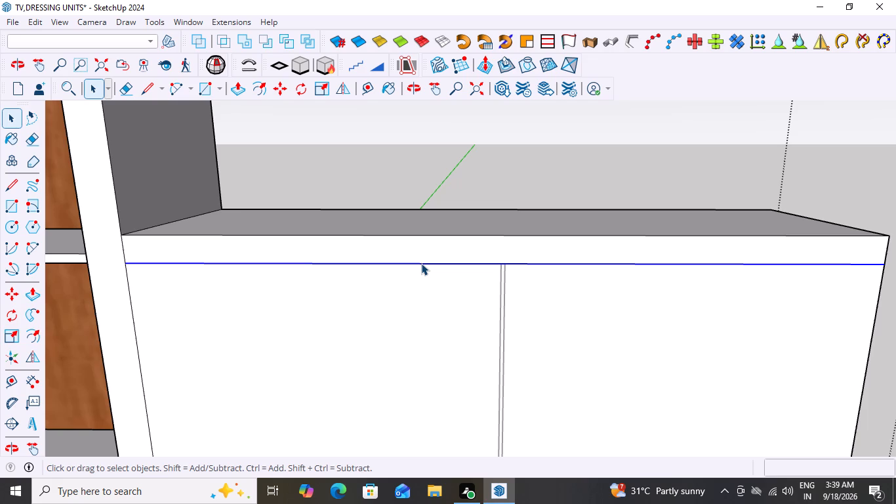
left_click(421, 263)
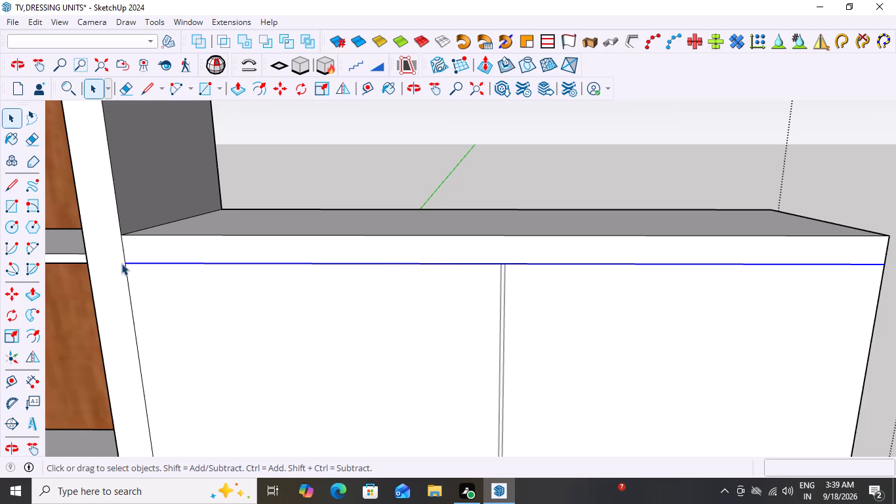
key("m")
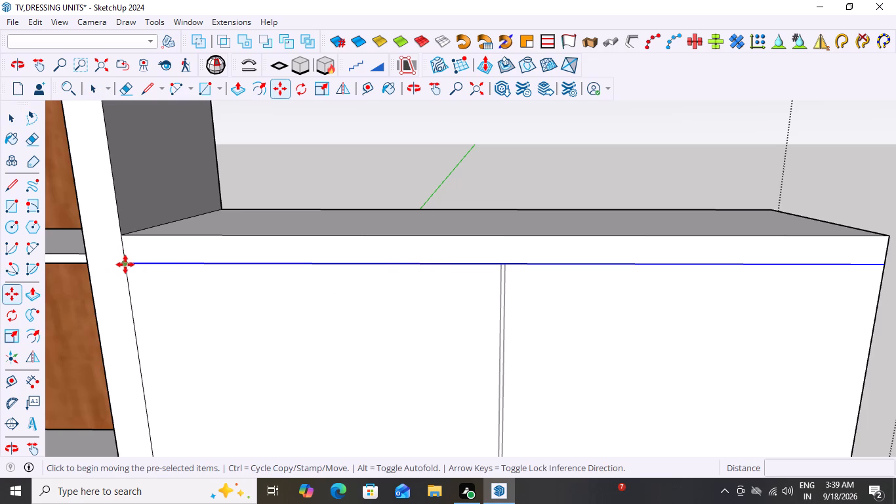
left_click(126, 263)
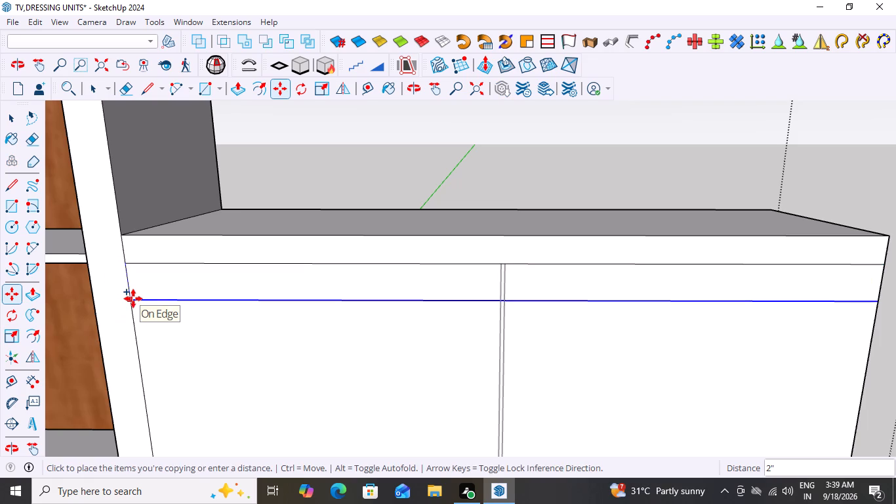
key("3")
type("mm")
key("Return")
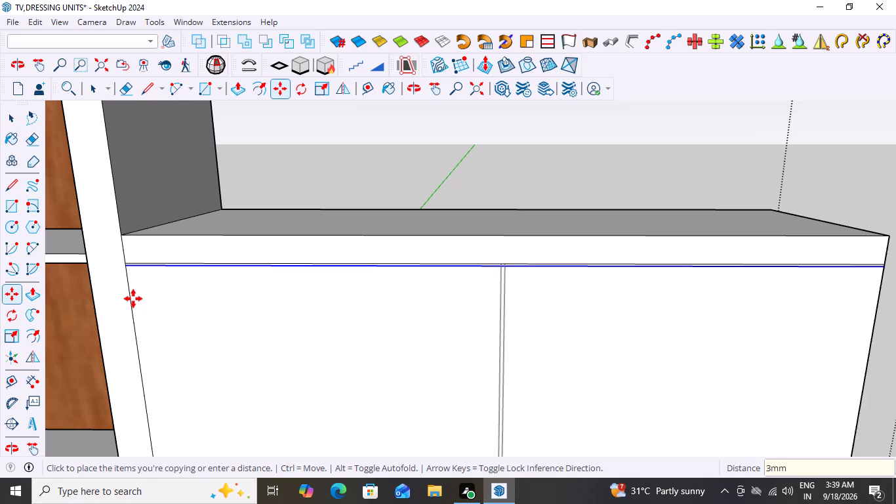
Inspect the copied horizontal line above the lower doors up close and against the whole unit.
scroll(228, 309, "down", 5)
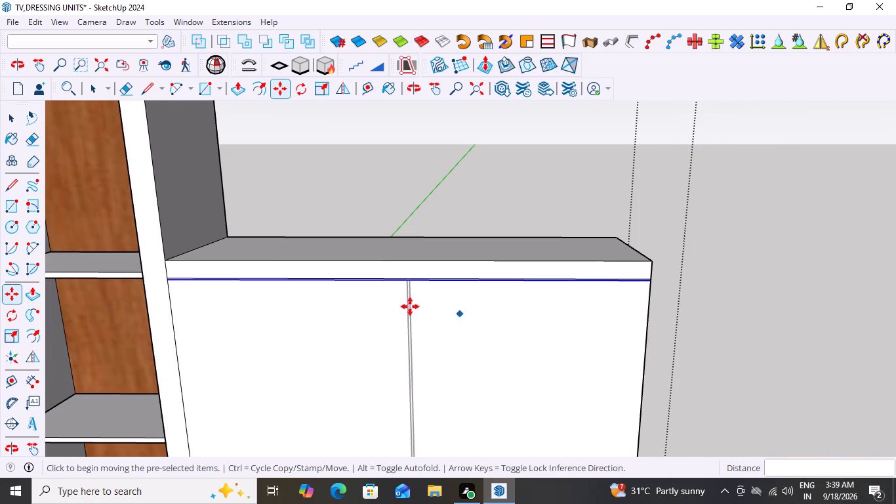
scroll(405, 303, "up", 9)
scroll(403, 315, "down", 3)
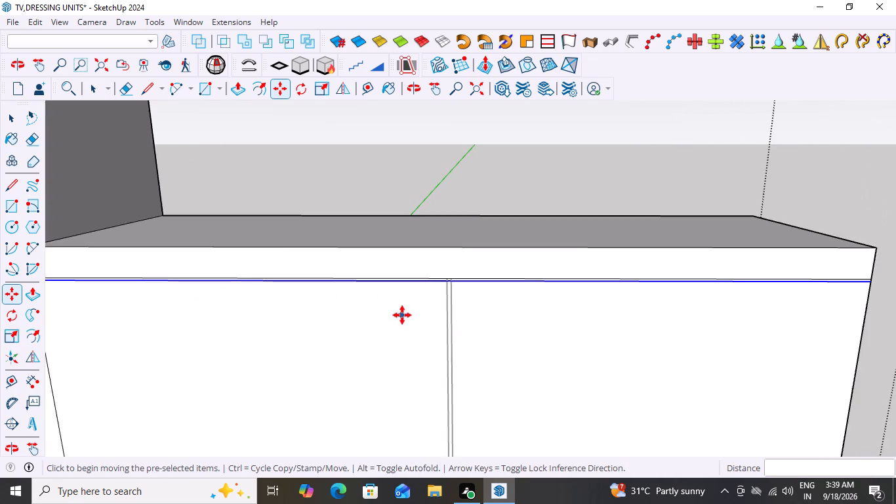
scroll(402, 315, "down", 13)
middle_click(366, 381)
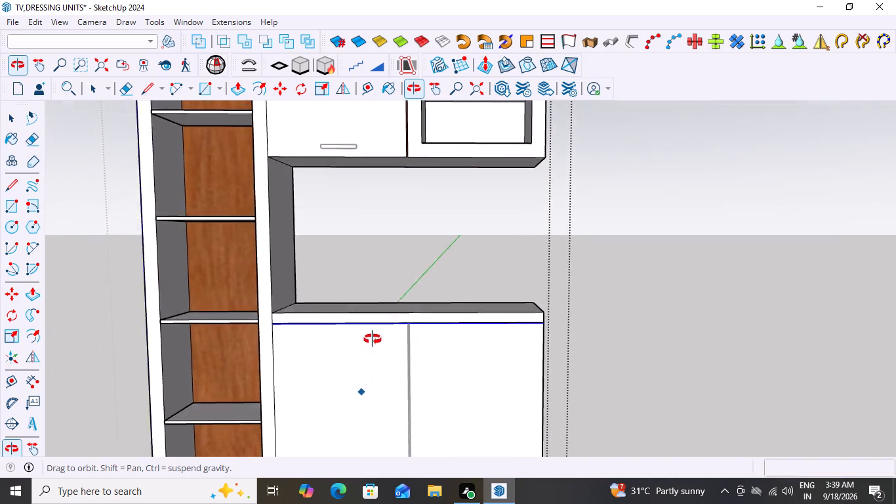
scroll(347, 310, "up", 11)
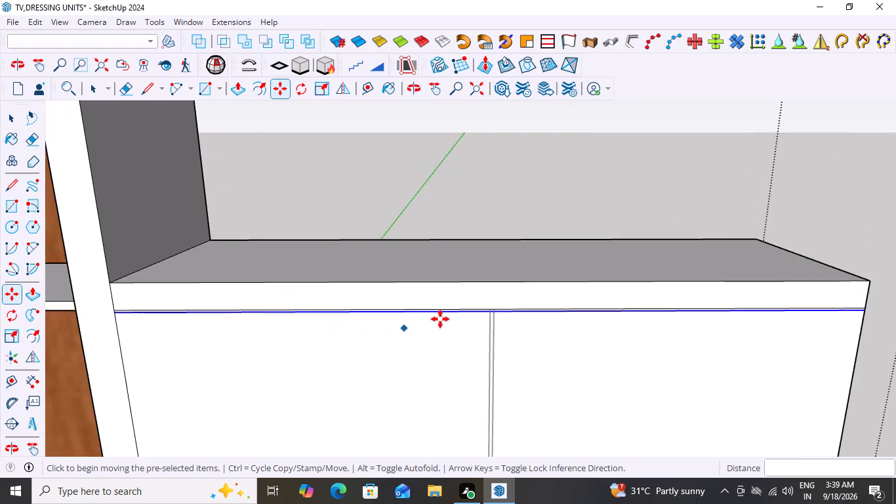
scroll(440, 319, "up", 10)
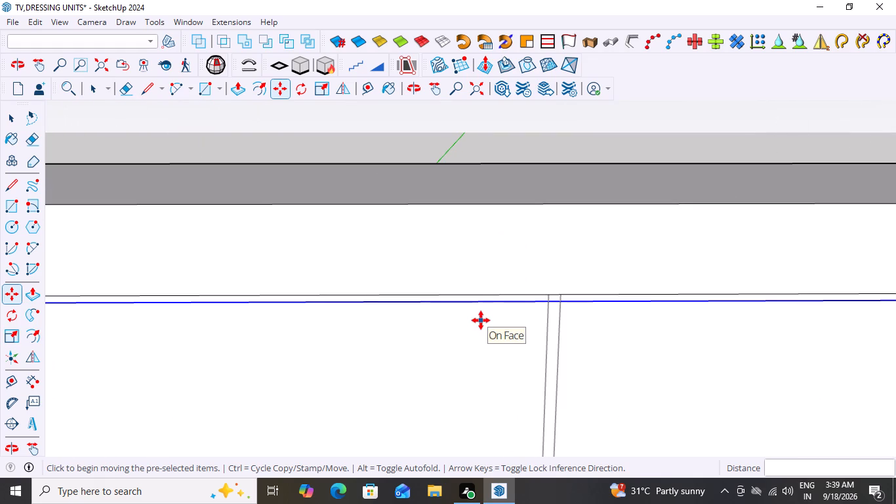
scroll(481, 320, "down", 10)
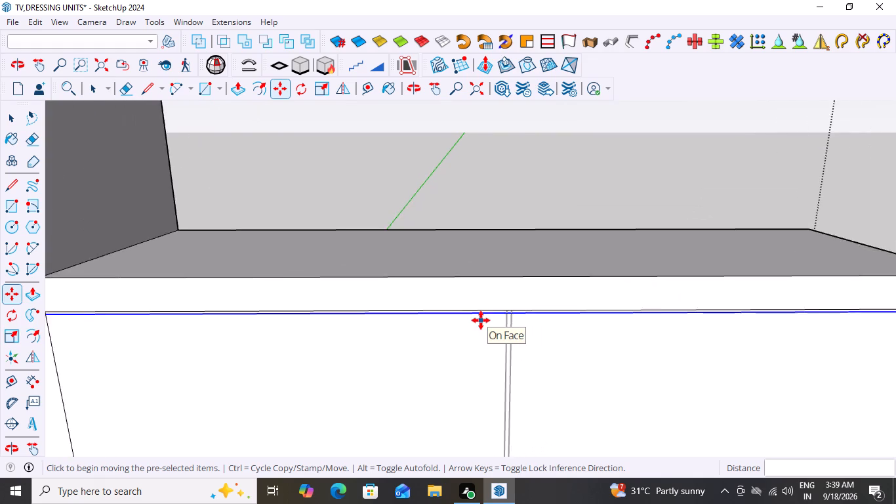
scroll(481, 320, "down", 20)
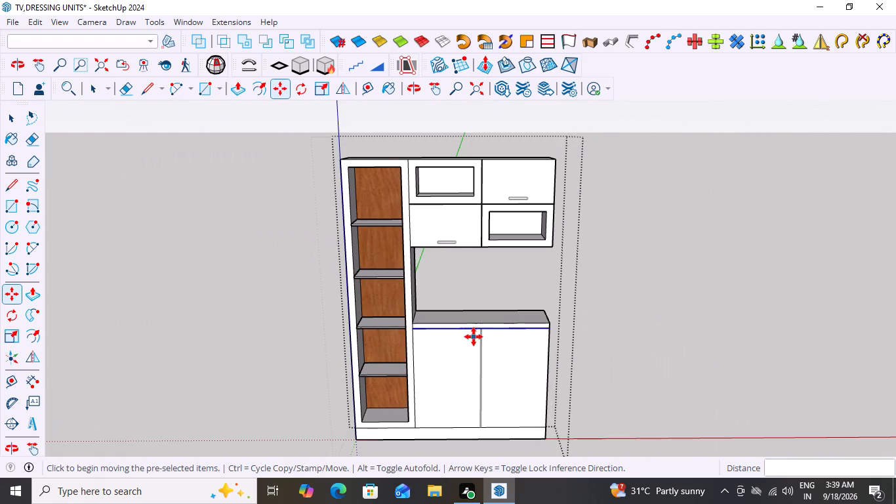
key("space")
Check how far the lower door fronts form one connected face by selecting the face, leaving the group afterward.
scroll(606, 362, "up", 3)
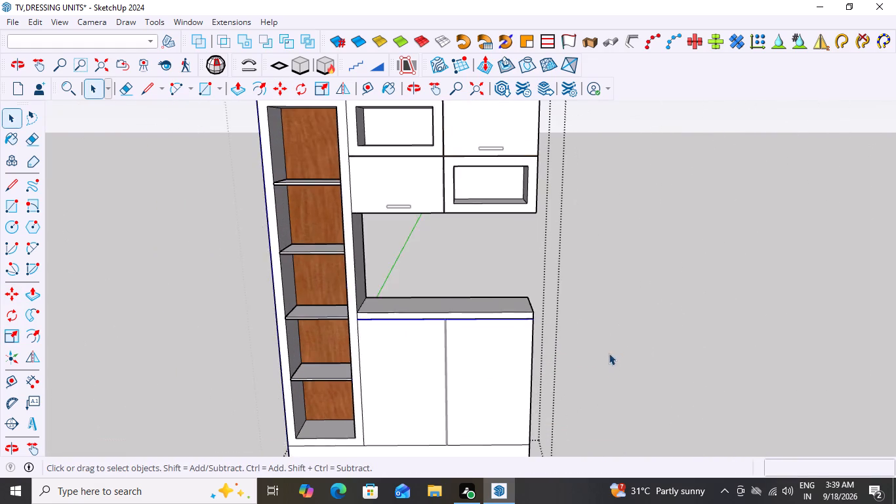
scroll(609, 353, "up", 4)
left_click(310, 345)
triple_click(312, 345)
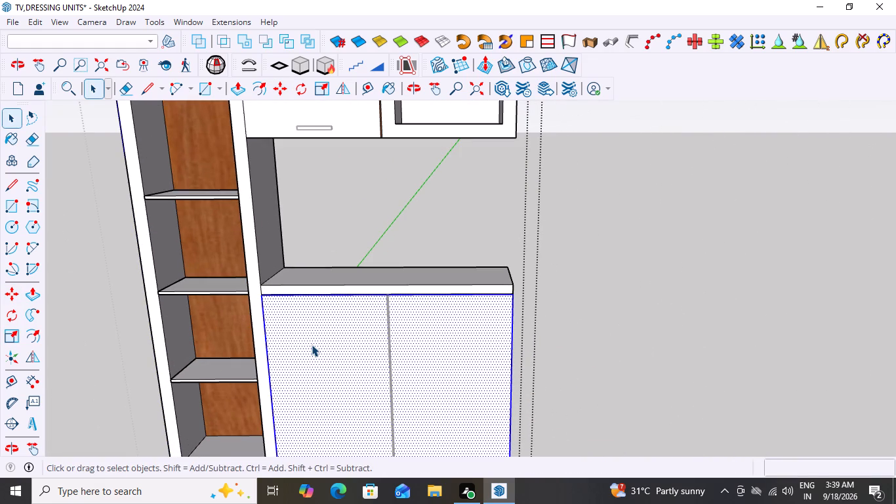
left_click(694, 296)
middle_click_drag(323, 362, 328, 351)
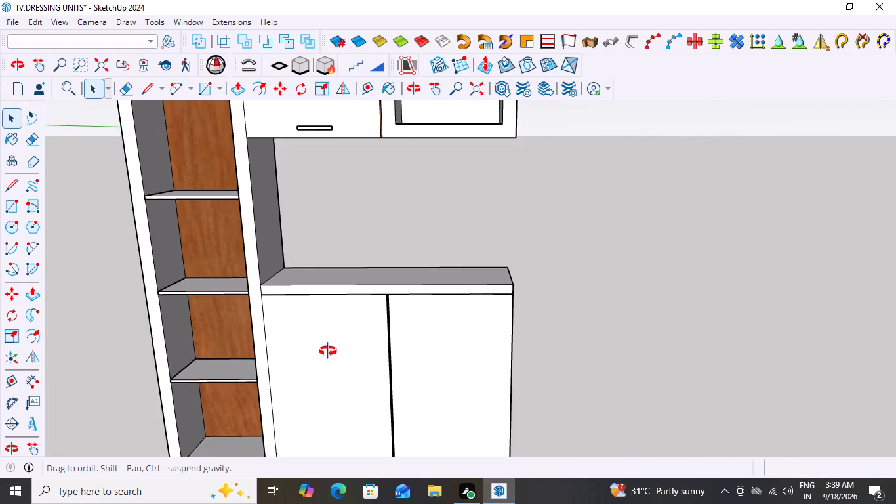
middle_click_drag(328, 351, 329, 325)
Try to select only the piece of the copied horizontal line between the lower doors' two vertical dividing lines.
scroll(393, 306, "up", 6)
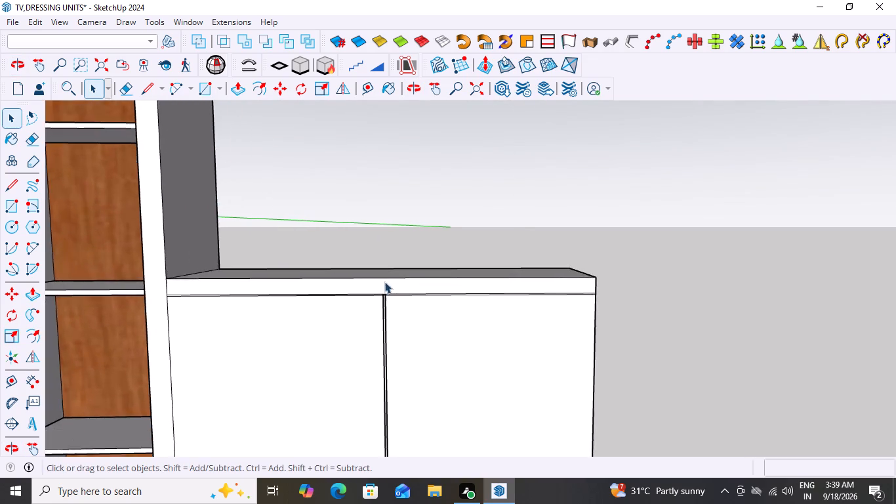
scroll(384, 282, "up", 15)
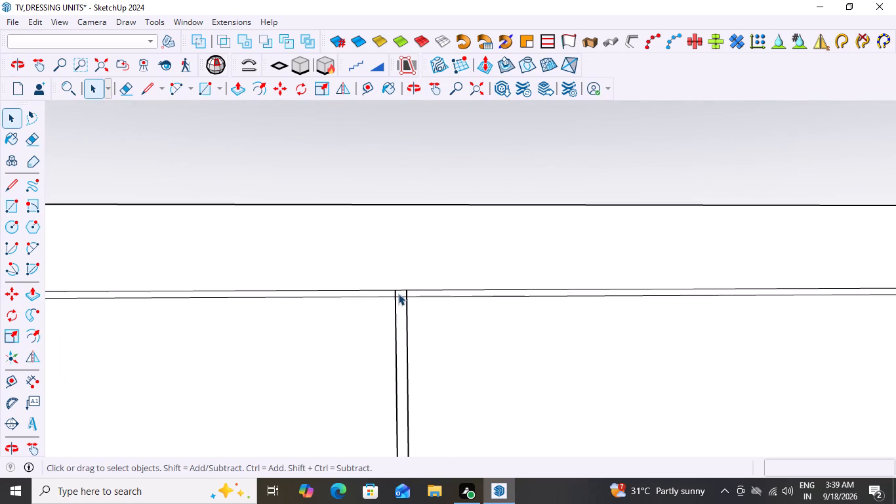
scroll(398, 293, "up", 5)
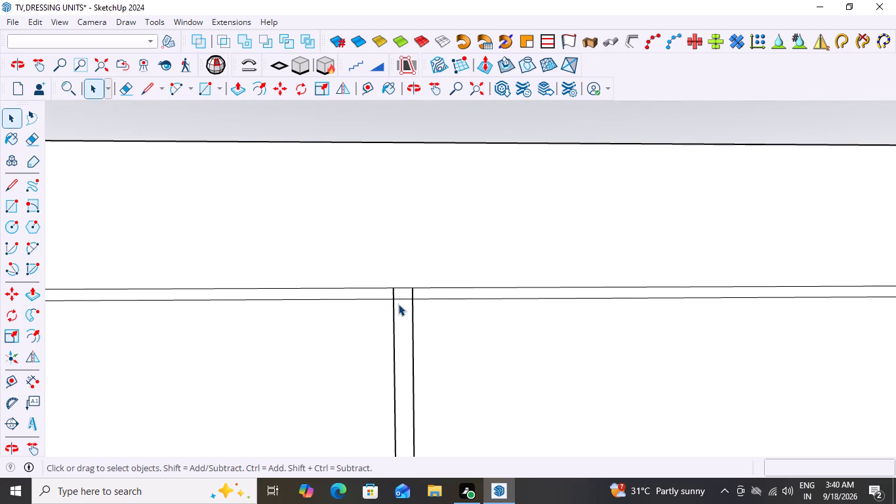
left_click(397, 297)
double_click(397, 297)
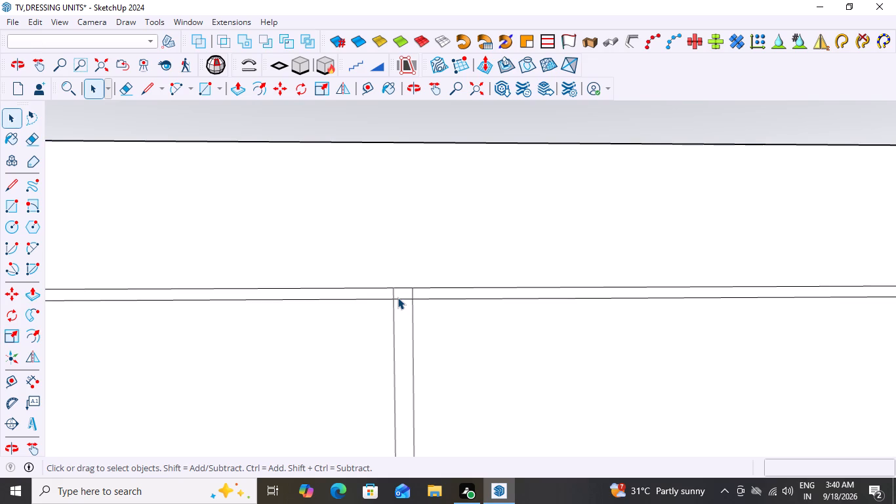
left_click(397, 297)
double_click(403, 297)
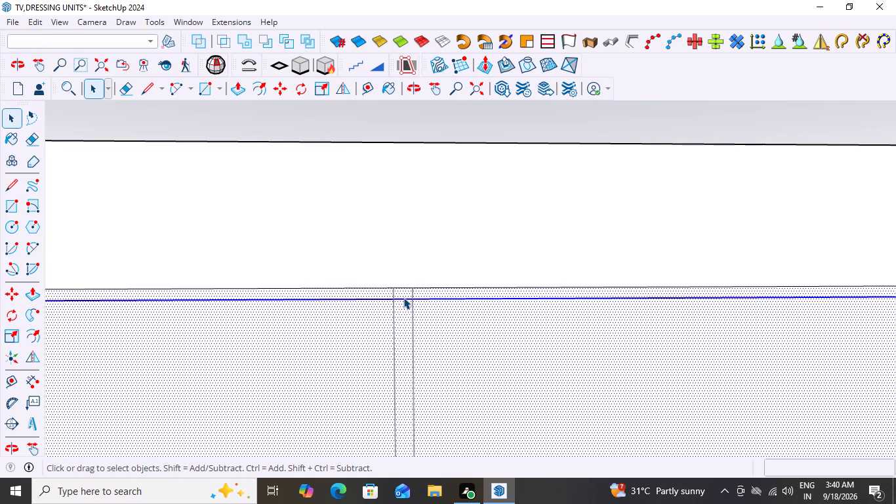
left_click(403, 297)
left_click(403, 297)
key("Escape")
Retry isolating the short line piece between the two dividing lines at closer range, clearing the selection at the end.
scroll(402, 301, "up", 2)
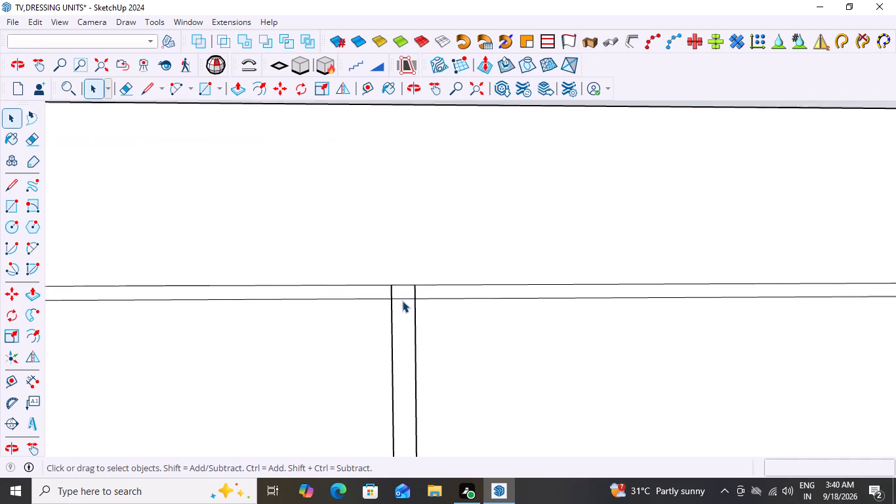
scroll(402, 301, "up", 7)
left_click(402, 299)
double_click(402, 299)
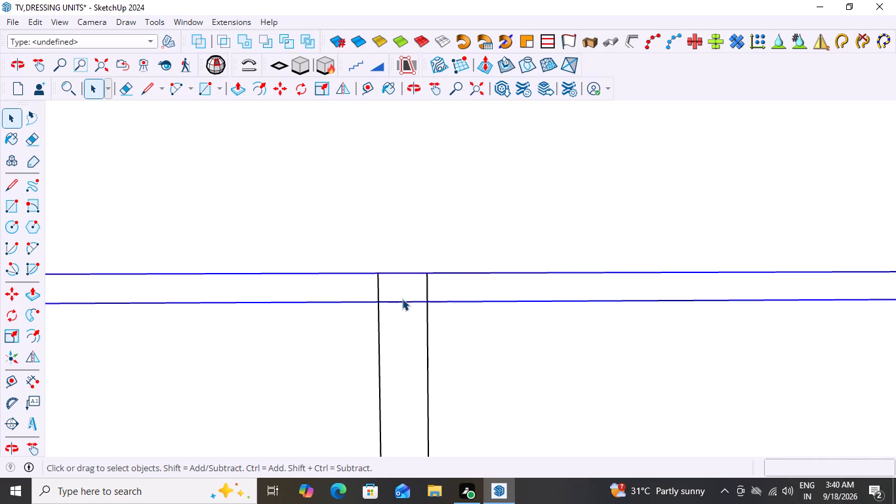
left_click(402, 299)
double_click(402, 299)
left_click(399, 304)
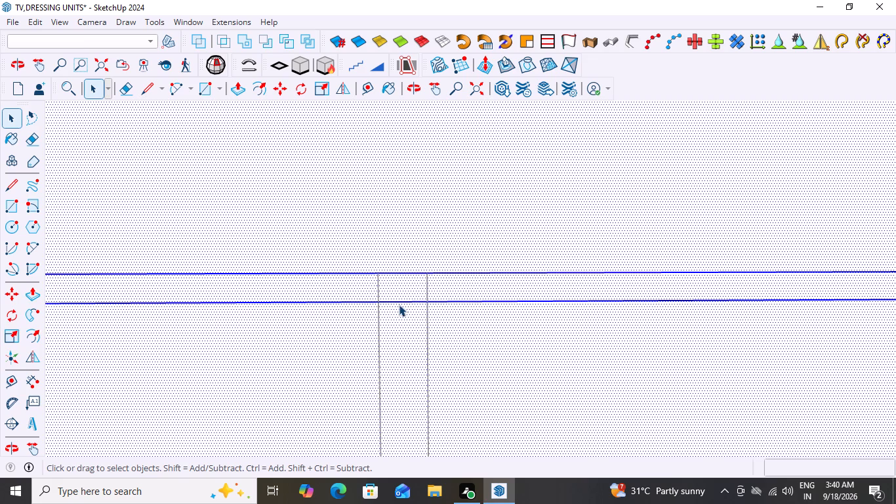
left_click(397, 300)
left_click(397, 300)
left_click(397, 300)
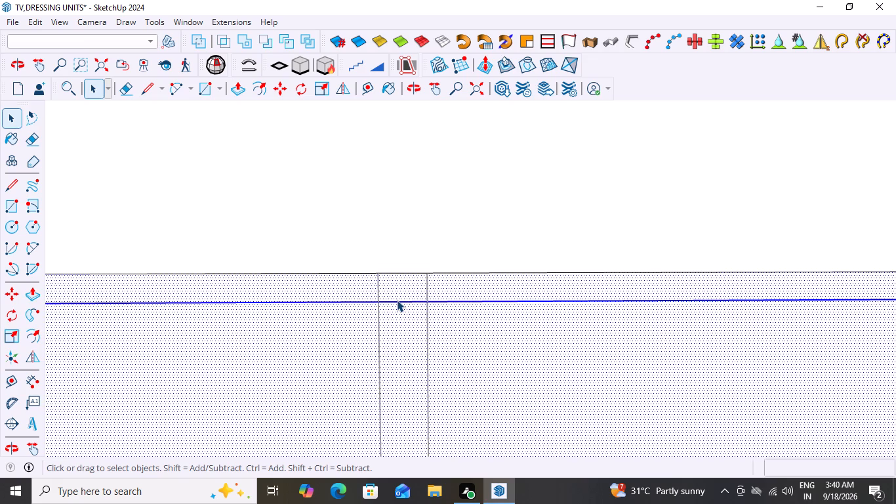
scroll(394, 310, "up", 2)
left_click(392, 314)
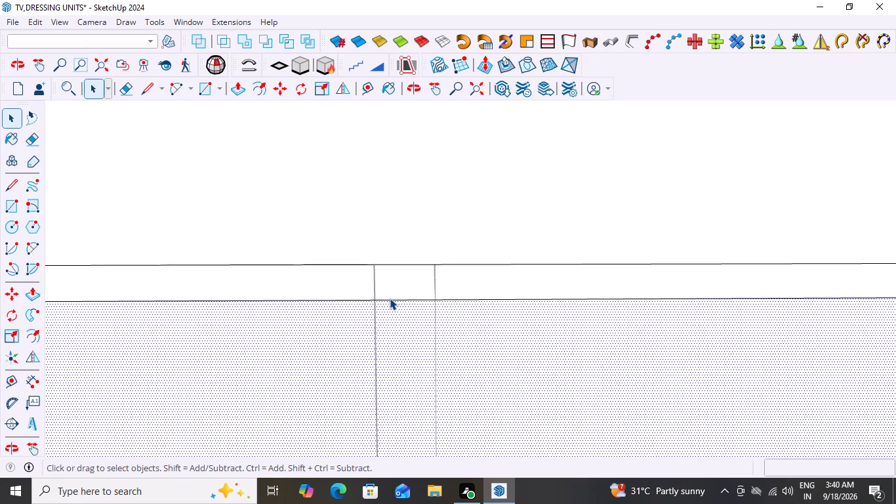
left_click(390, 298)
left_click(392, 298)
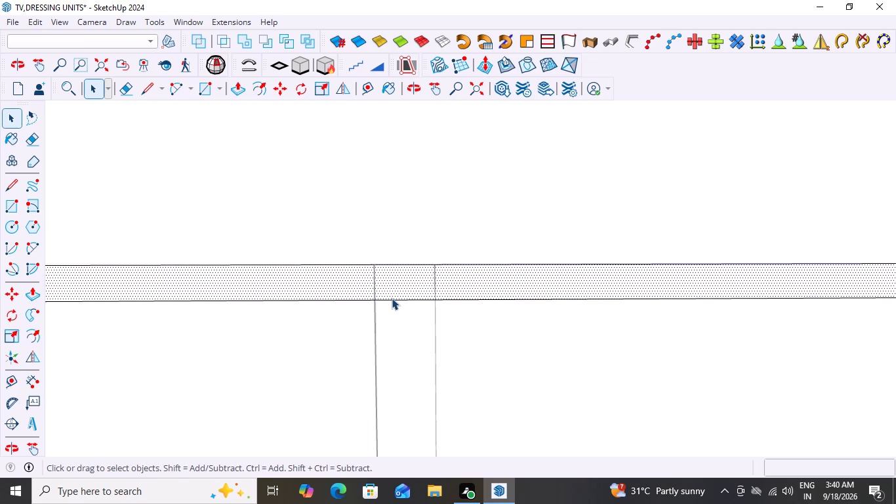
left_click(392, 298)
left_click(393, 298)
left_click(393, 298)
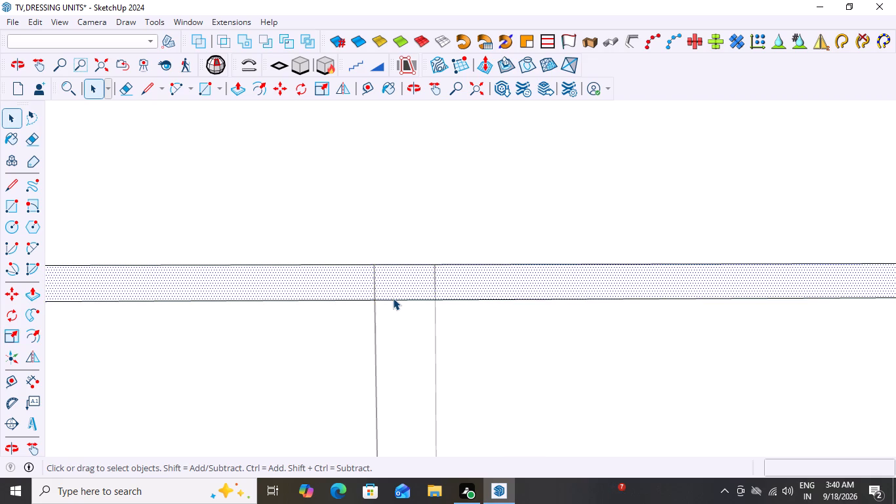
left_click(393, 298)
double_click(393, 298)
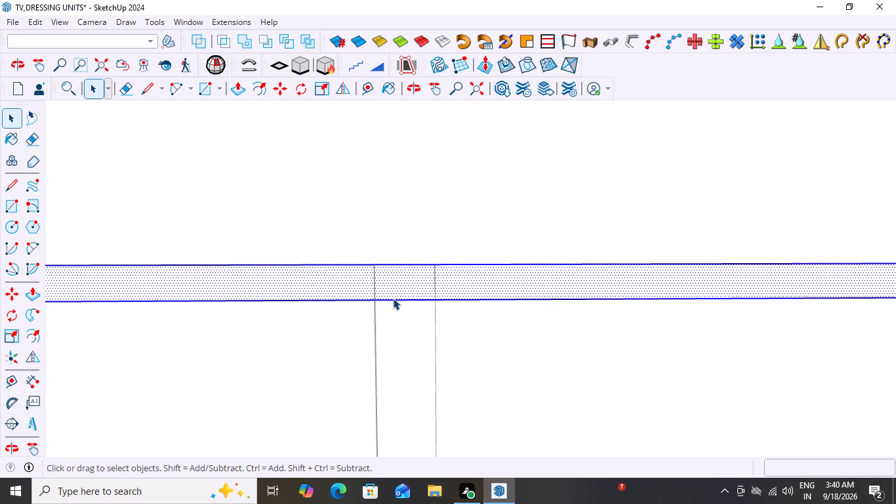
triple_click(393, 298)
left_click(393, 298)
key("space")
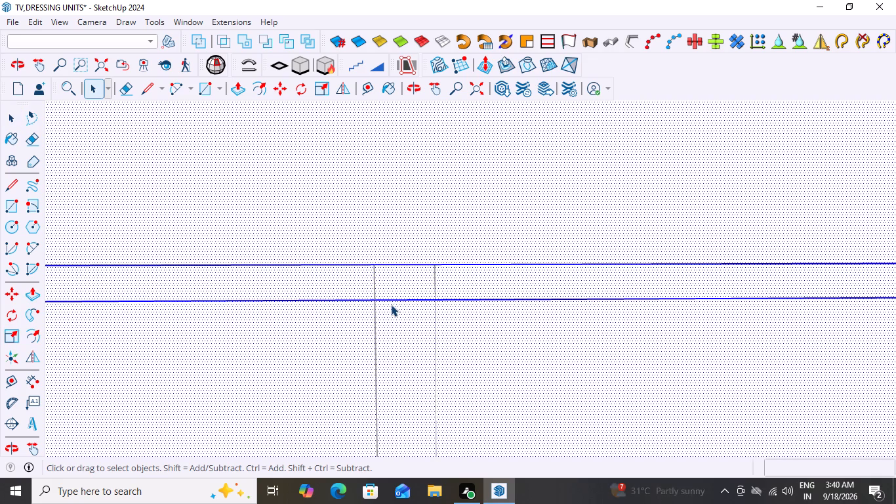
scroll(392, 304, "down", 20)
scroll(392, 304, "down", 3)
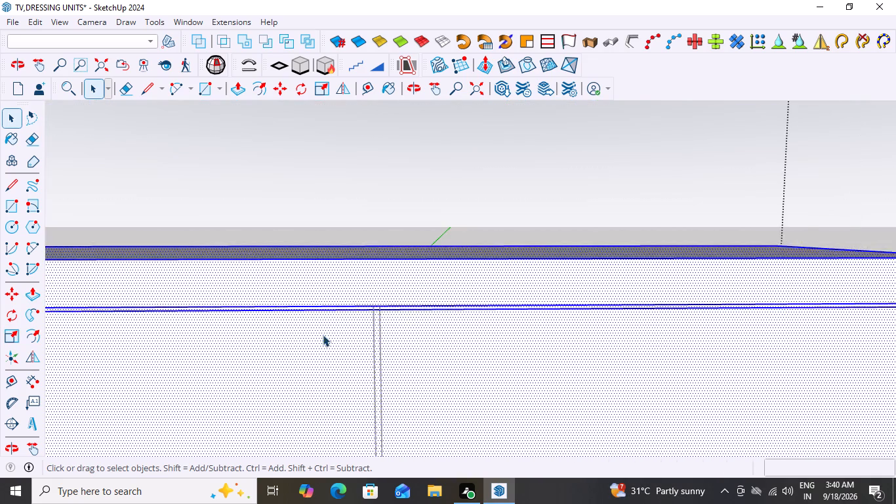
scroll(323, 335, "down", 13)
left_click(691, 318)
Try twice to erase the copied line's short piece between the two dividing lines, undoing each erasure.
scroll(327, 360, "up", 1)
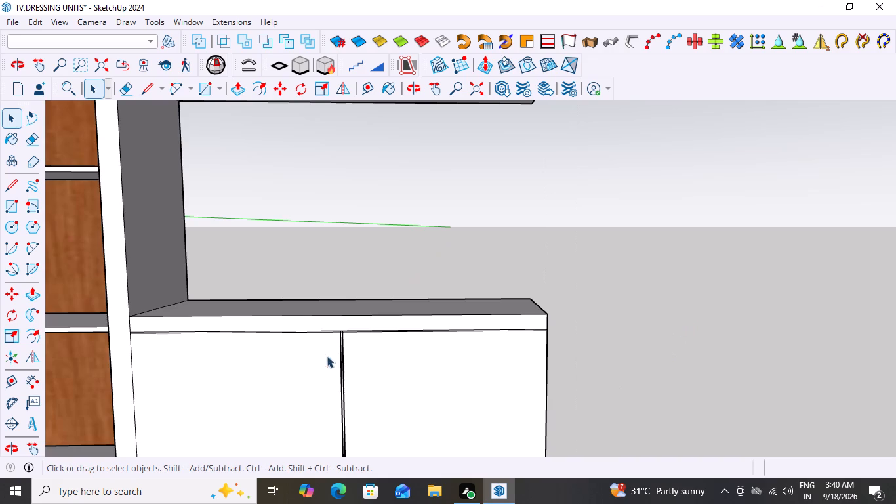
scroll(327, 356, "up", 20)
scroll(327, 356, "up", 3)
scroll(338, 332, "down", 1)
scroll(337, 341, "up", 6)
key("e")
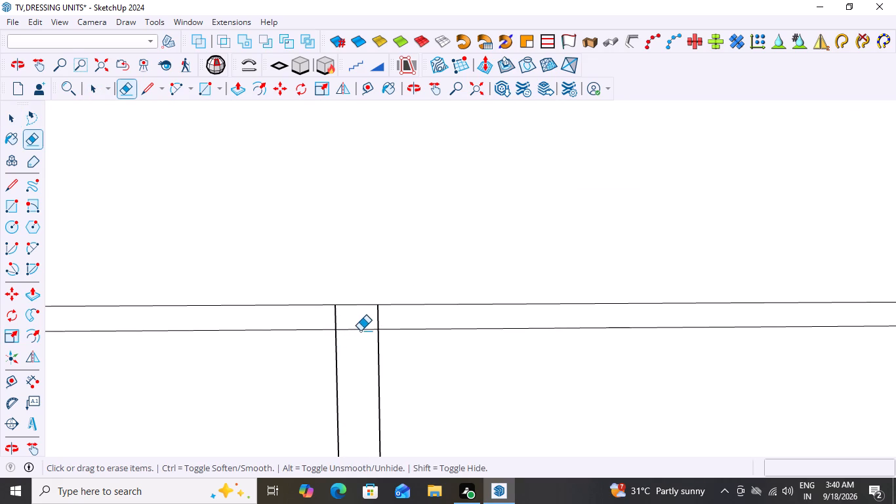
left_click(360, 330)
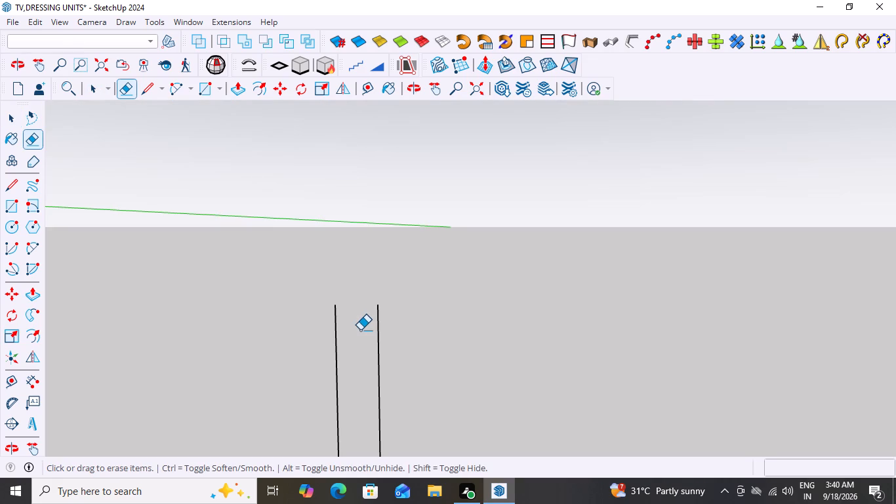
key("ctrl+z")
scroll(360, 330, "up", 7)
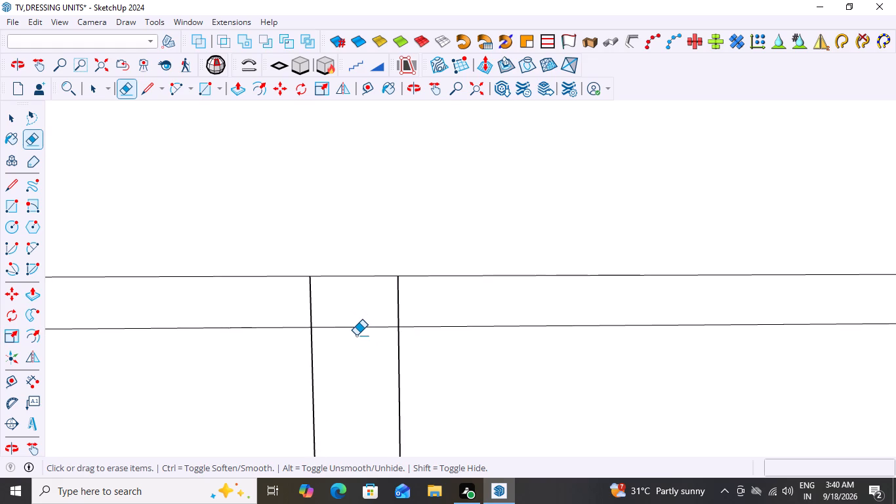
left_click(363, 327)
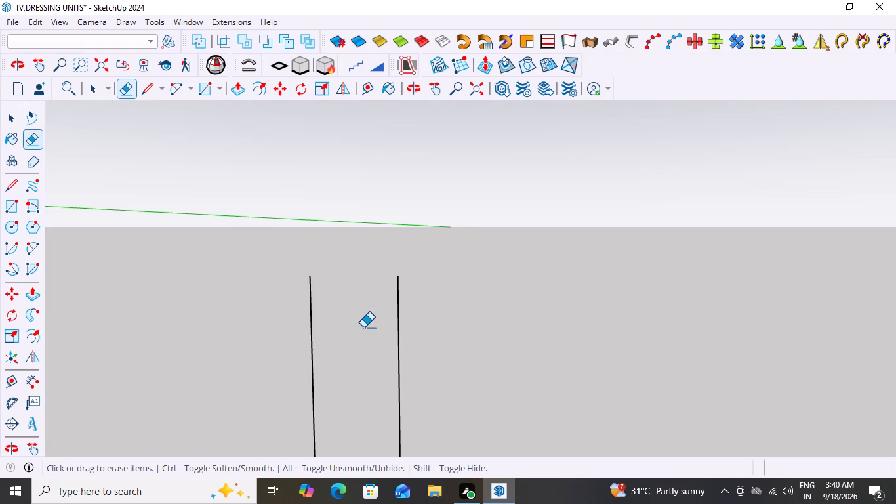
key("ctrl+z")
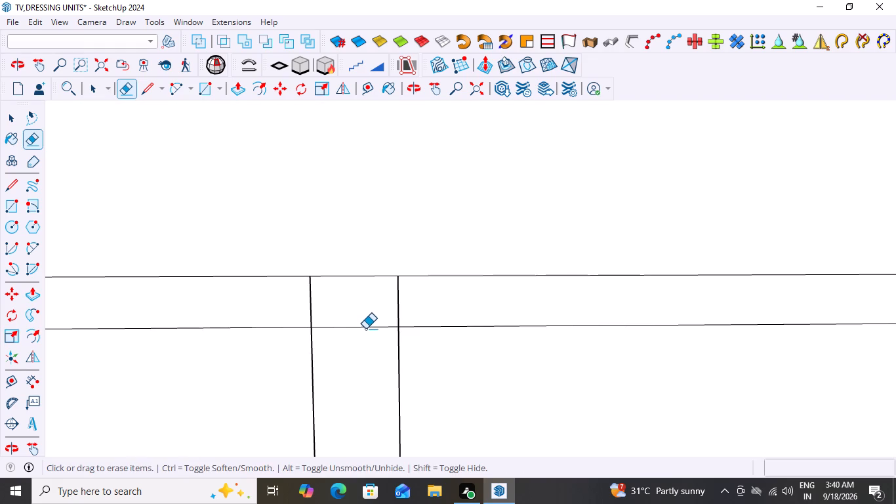
Undo the previous edits until the copied horizontal line below the lower doors' top edge is removed.
scroll(367, 327, "down", 16)
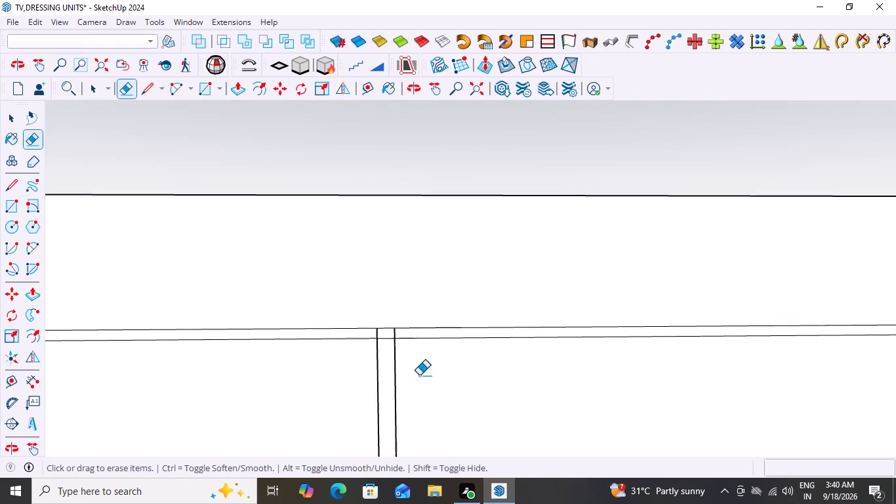
scroll(419, 375, "down", 20)
scroll(419, 375, "down", 4)
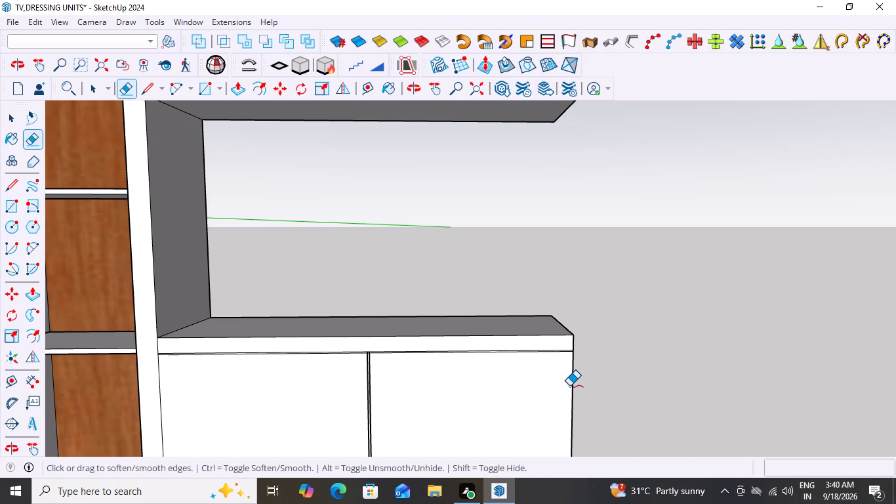
key("space")
key("ctrl+z")
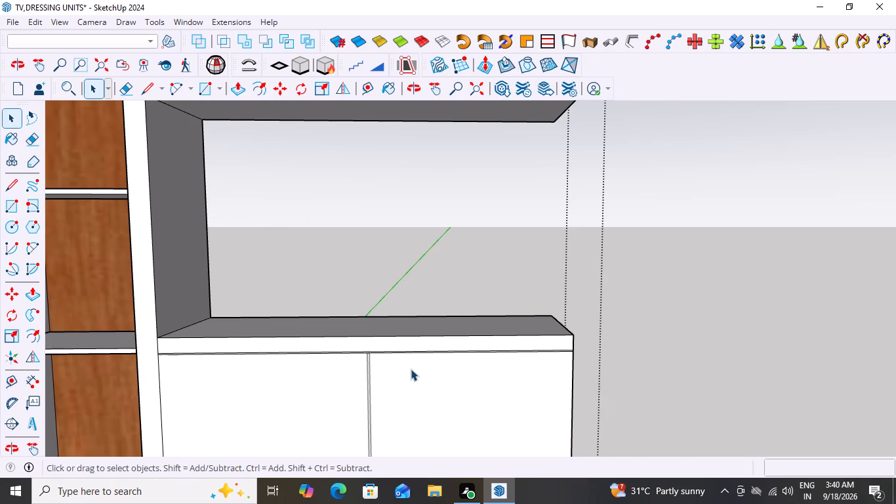
key("ctrl+z")
scroll(380, 348, "up", 3)
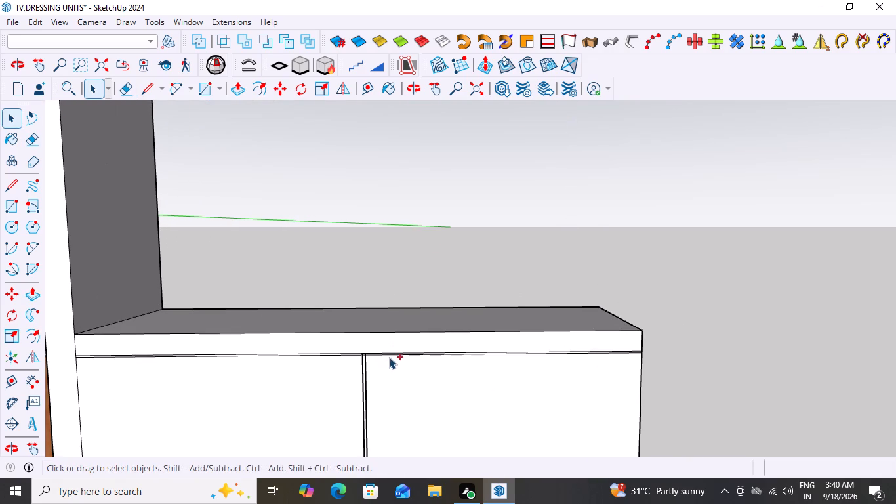
key("ctrl+z")
scroll(338, 356, "up", 3)
key("ctrl+z")
scroll(381, 360, "up", 5)
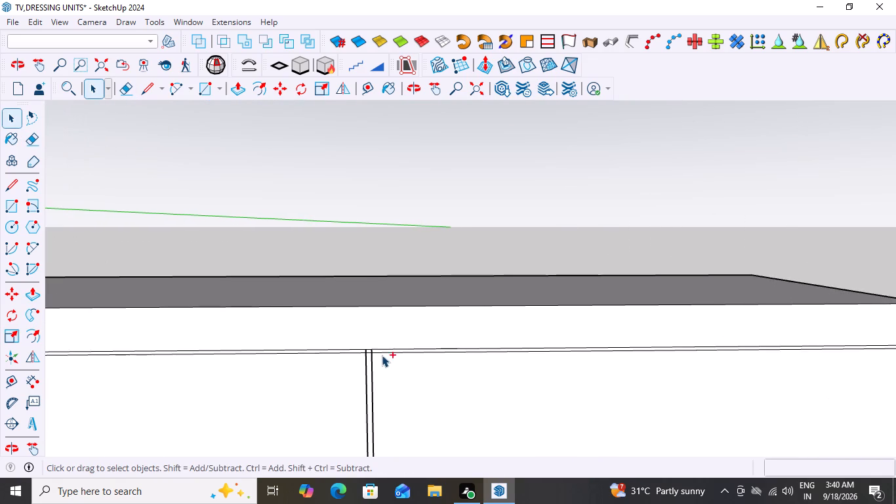
scroll(382, 355, "up", 1)
key("ctrl+z")
scroll(363, 356, "up", 8)
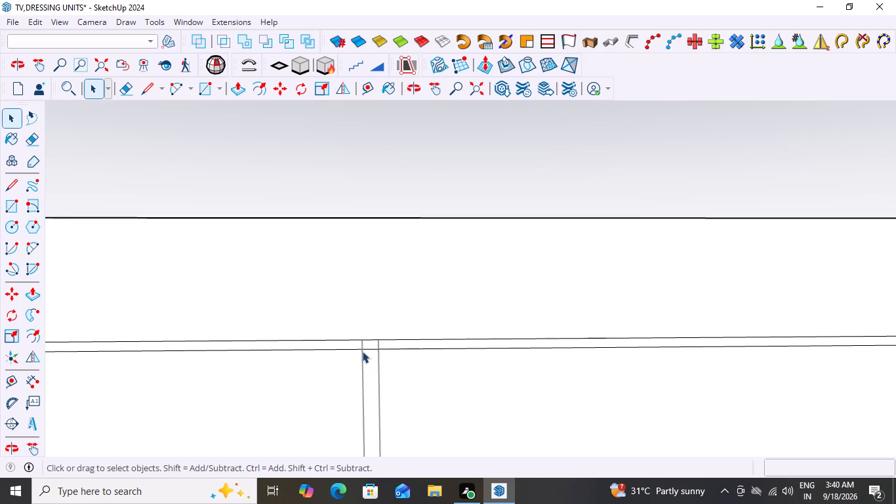
key("ctrl+z")
Check the lower doors' top edge line by selecting it with its adjoining faces and connected geometry, clearing the selection at the end.
scroll(390, 358, "down", 7)
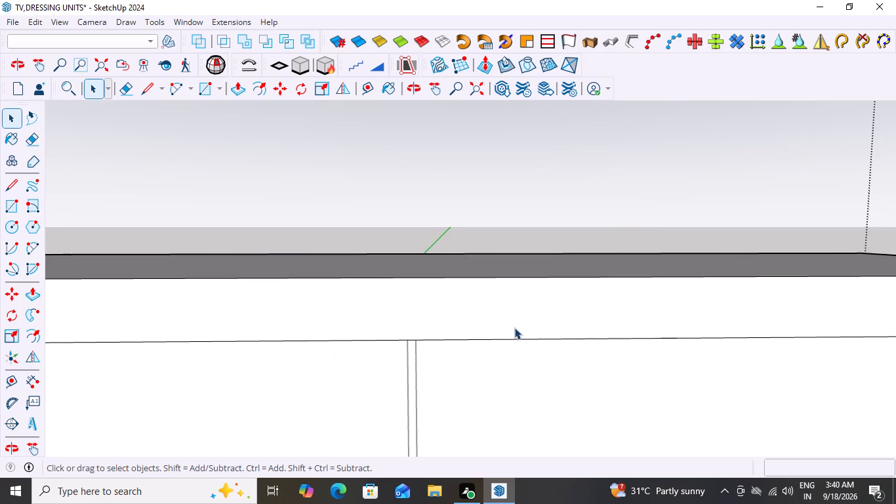
scroll(533, 283, "down", 20)
scroll(533, 283, "down", 6)
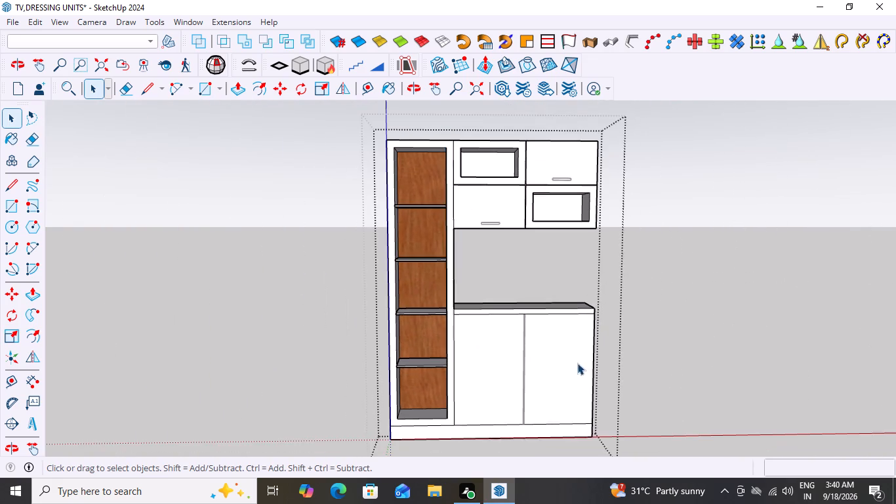
scroll(461, 291, "up", 18)
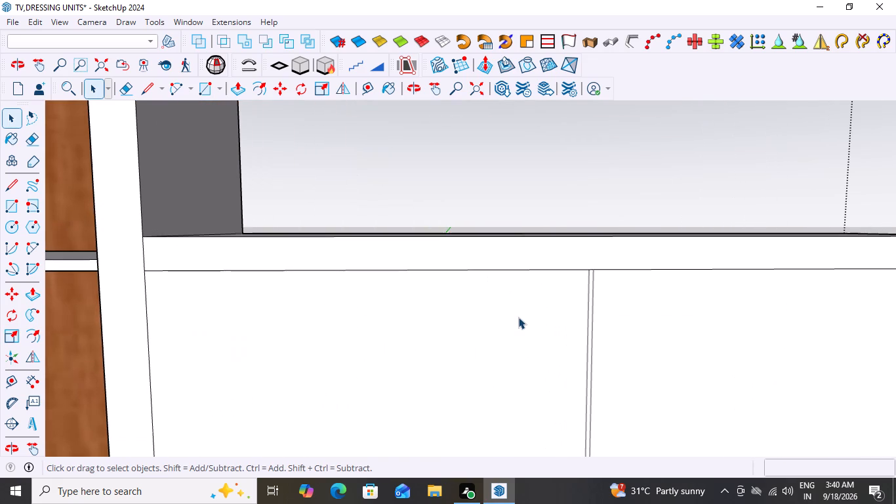
scroll(624, 281, "up", 2)
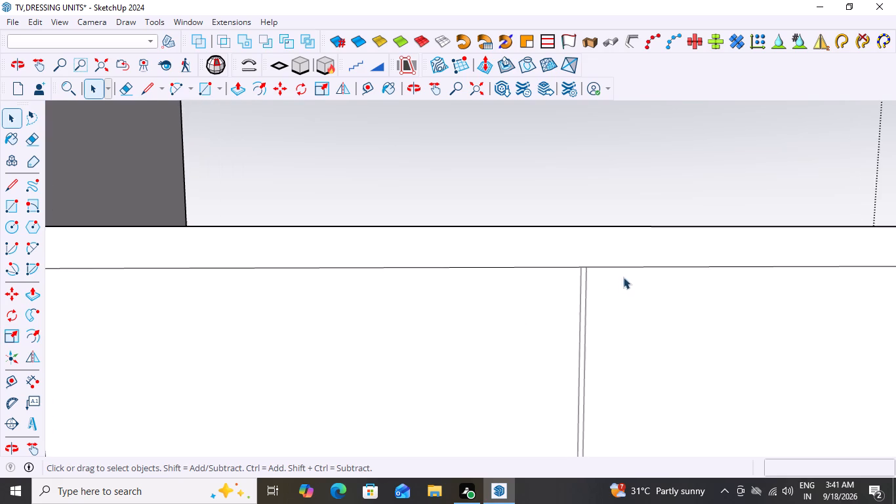
scroll(536, 272, "up", 7)
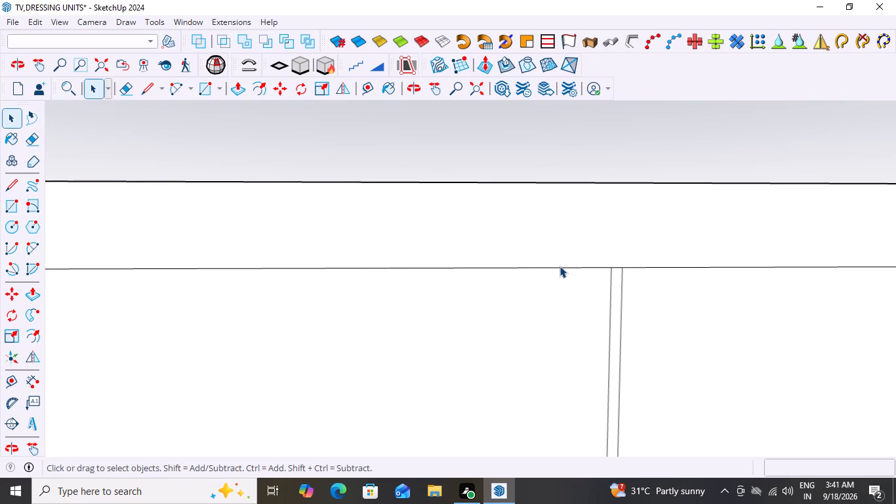
left_click(560, 266)
left_click(560, 266)
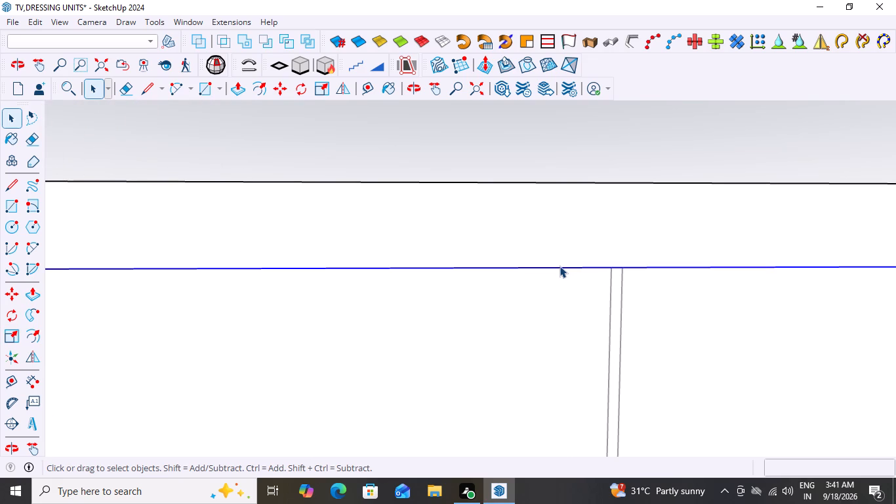
left_click(560, 266)
double_click(560, 266)
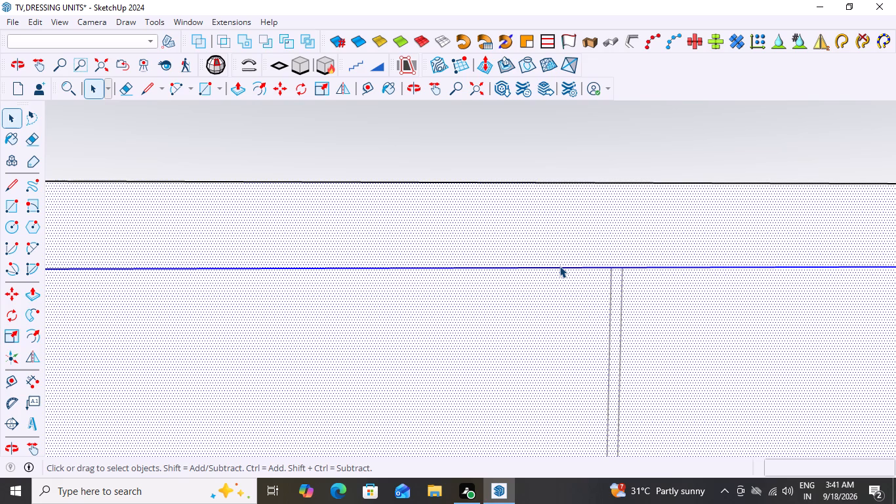
scroll(560, 266, "down", 13)
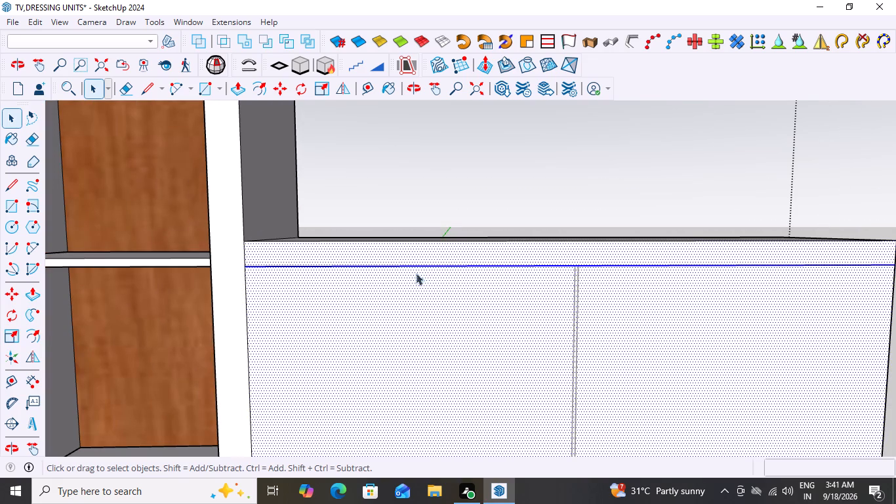
left_click(300, 266)
left_click(300, 266)
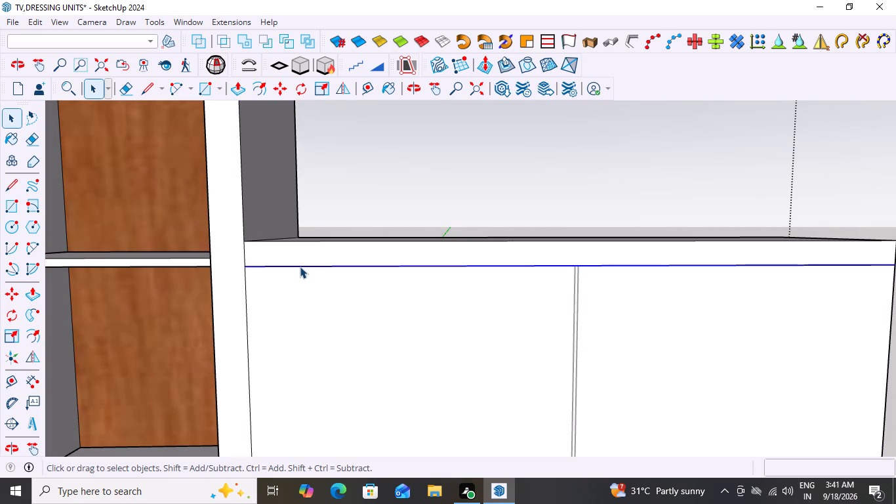
left_click(300, 266)
double_click(300, 266)
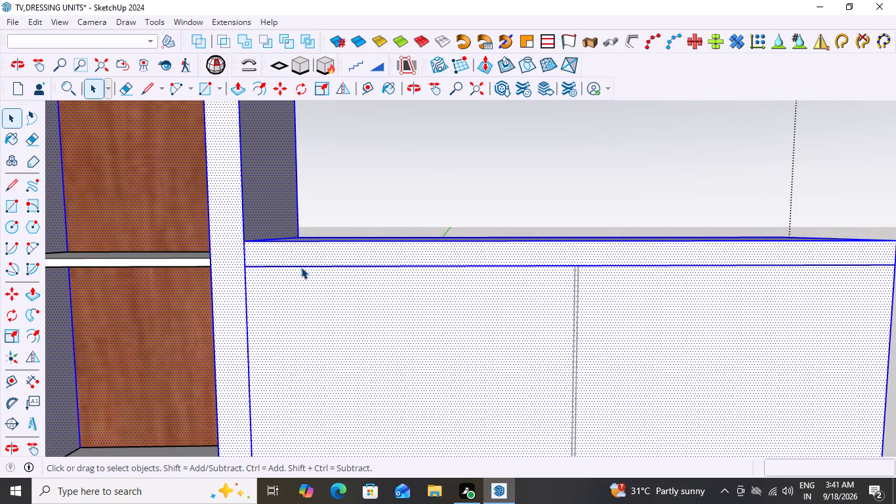
key("space")
left_click(367, 169)
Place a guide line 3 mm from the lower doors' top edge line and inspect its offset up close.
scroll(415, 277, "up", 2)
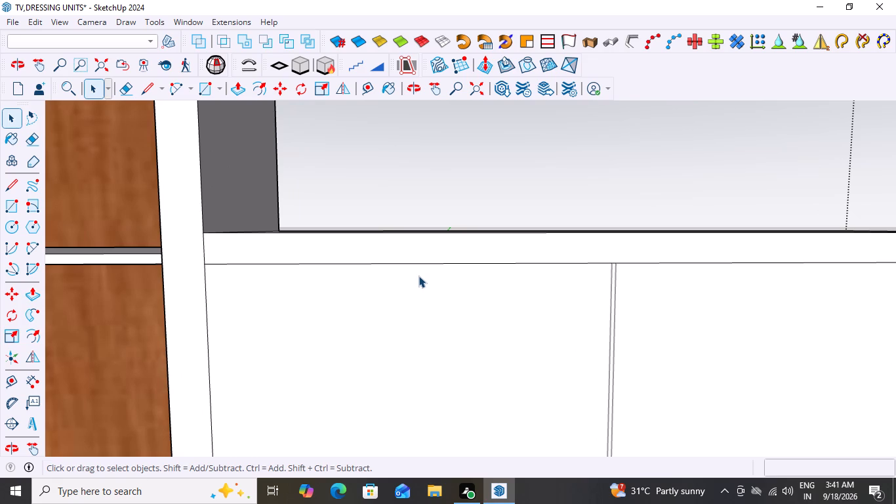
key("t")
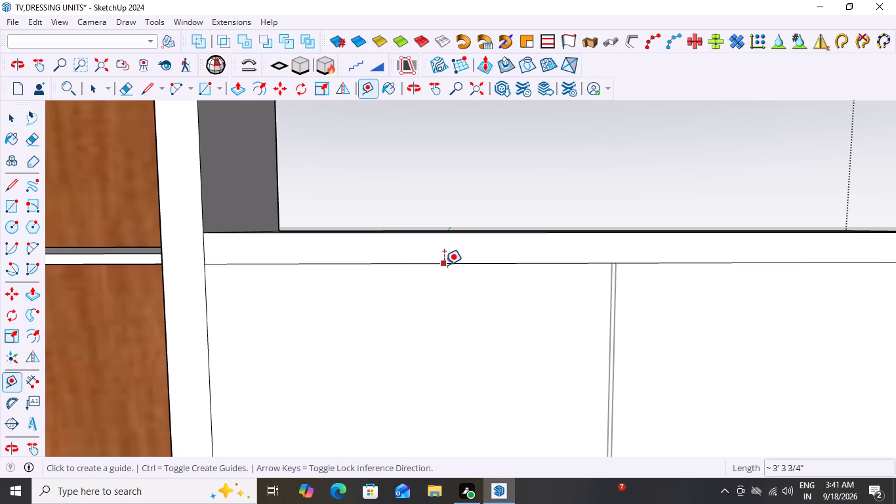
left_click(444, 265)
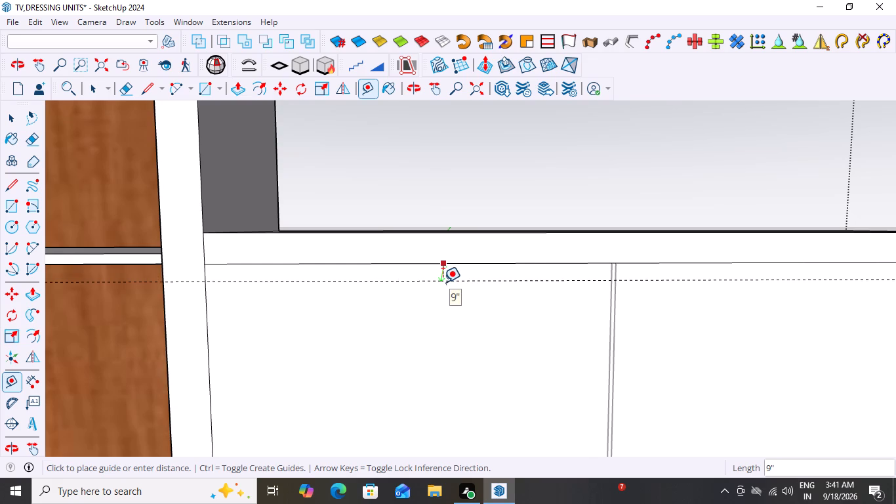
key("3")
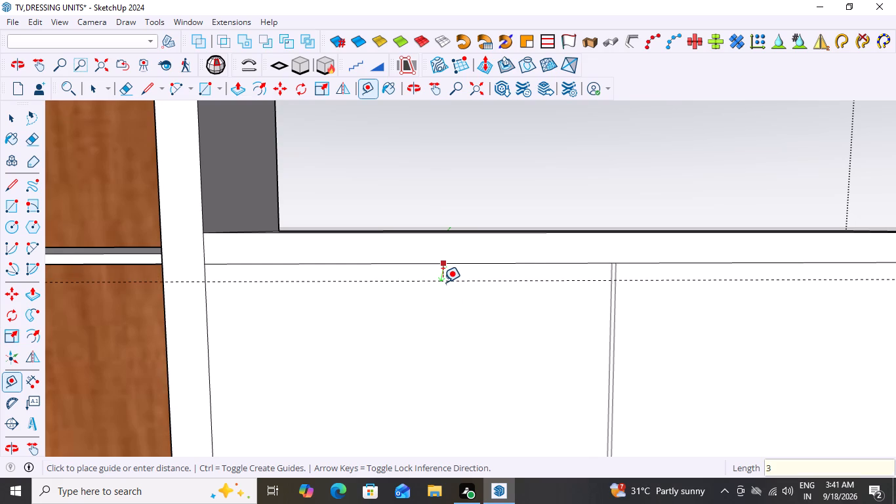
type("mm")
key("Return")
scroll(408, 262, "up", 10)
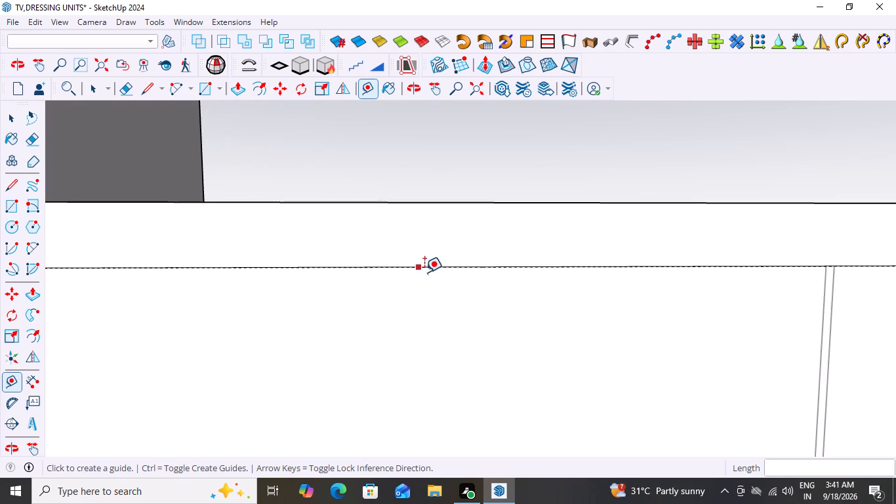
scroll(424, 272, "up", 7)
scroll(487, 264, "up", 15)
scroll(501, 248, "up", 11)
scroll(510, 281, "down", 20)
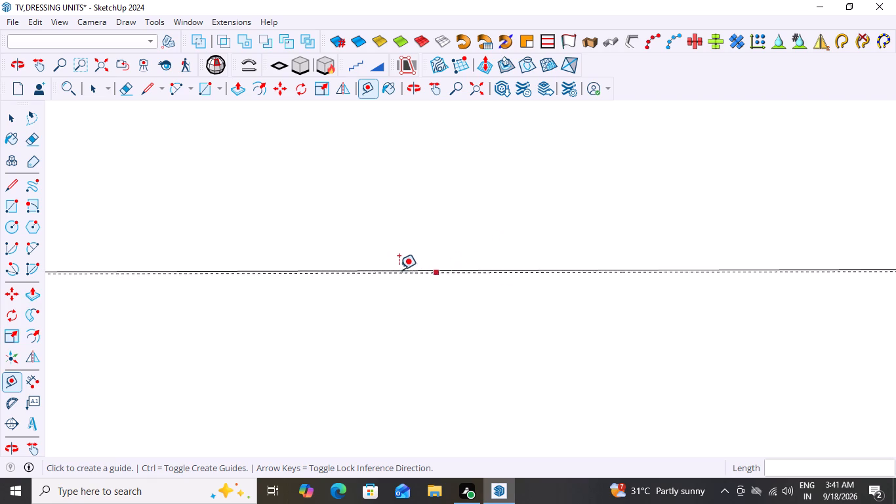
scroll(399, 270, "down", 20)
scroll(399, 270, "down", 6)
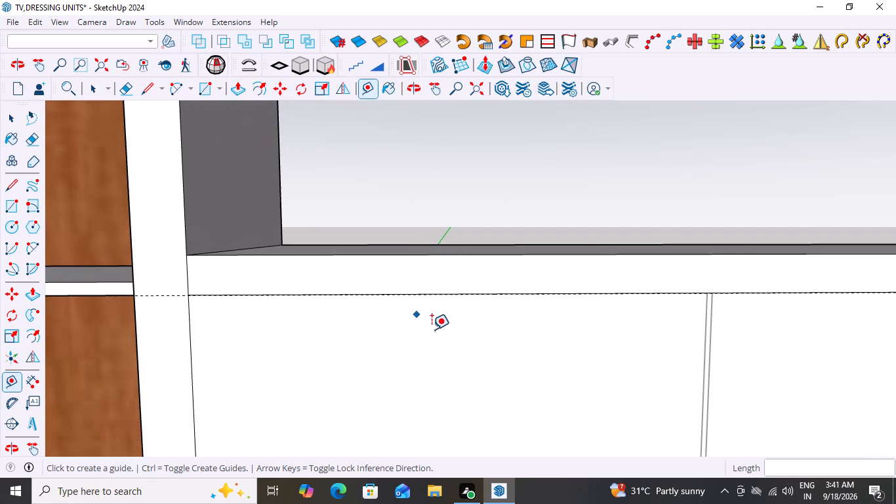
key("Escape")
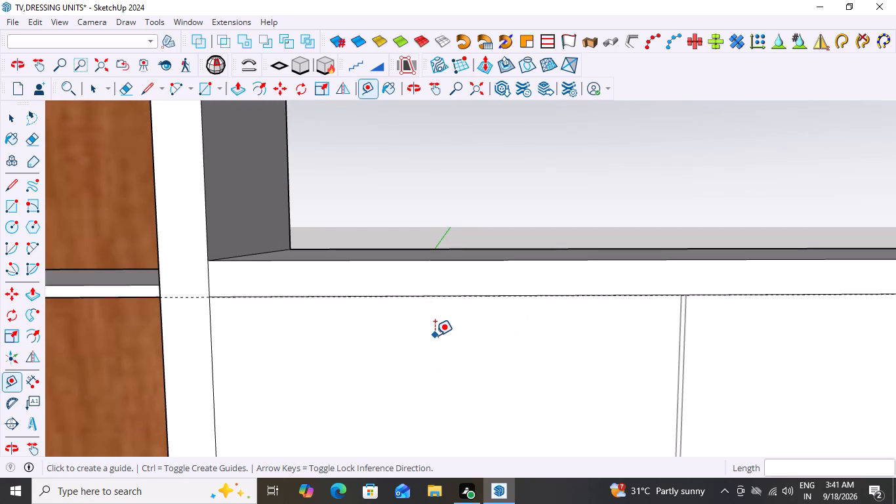
Undo the 3 mm guide line and the edit made before it.
key("ctrl+z")
key("ctrl+z")
key("space")
key("ctrl+z")
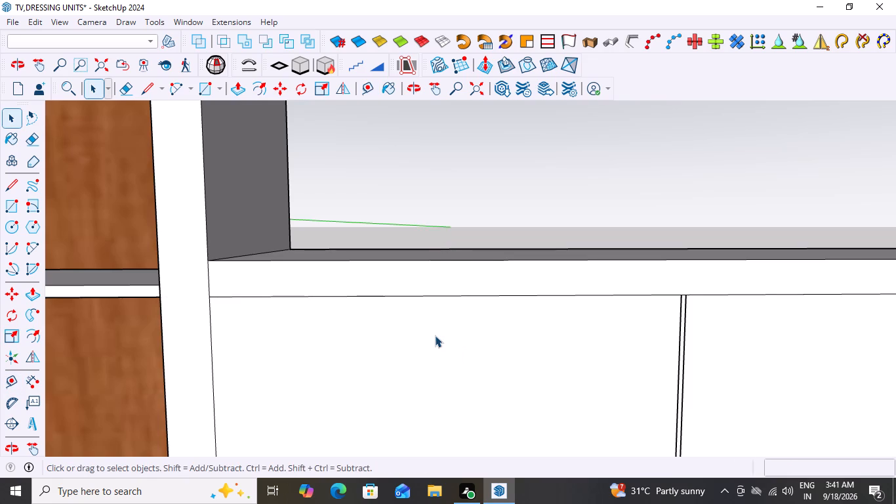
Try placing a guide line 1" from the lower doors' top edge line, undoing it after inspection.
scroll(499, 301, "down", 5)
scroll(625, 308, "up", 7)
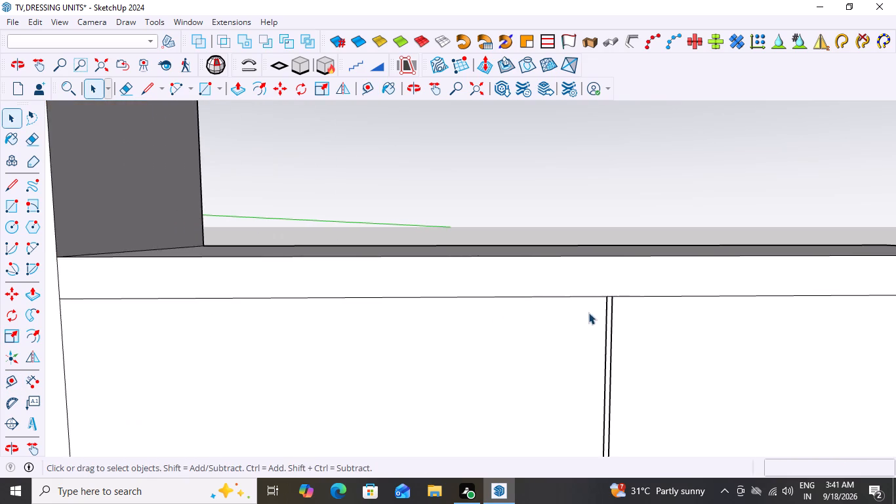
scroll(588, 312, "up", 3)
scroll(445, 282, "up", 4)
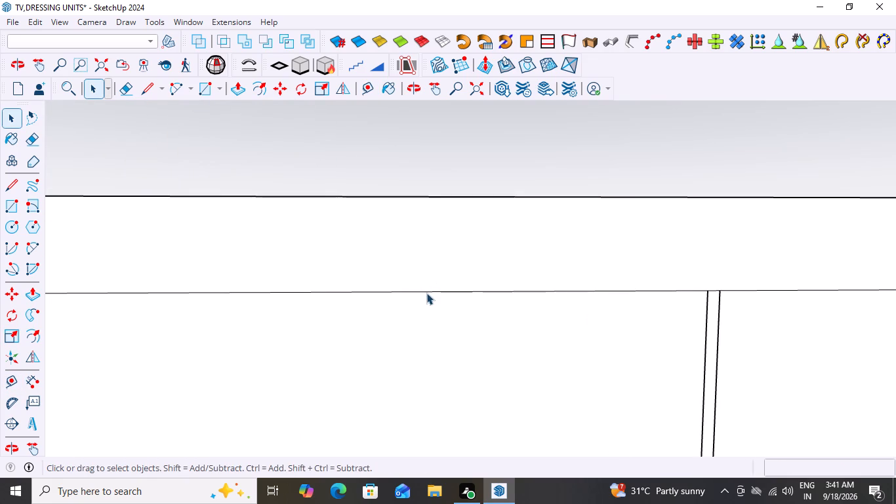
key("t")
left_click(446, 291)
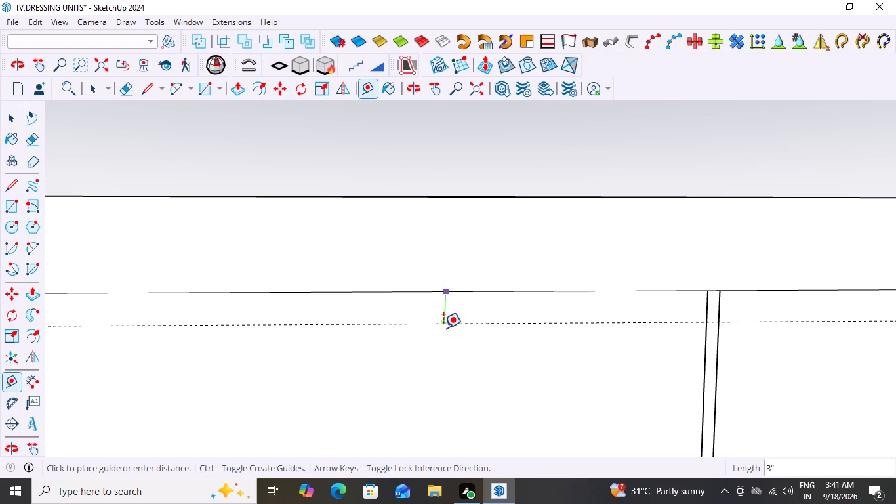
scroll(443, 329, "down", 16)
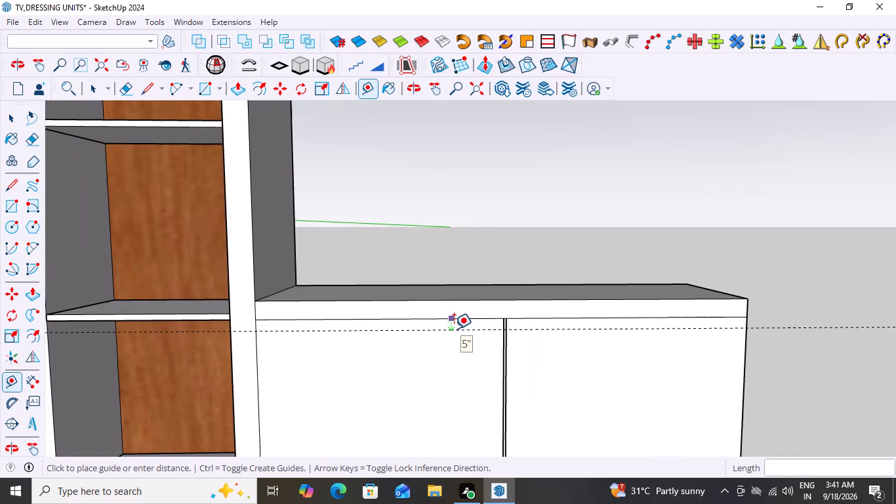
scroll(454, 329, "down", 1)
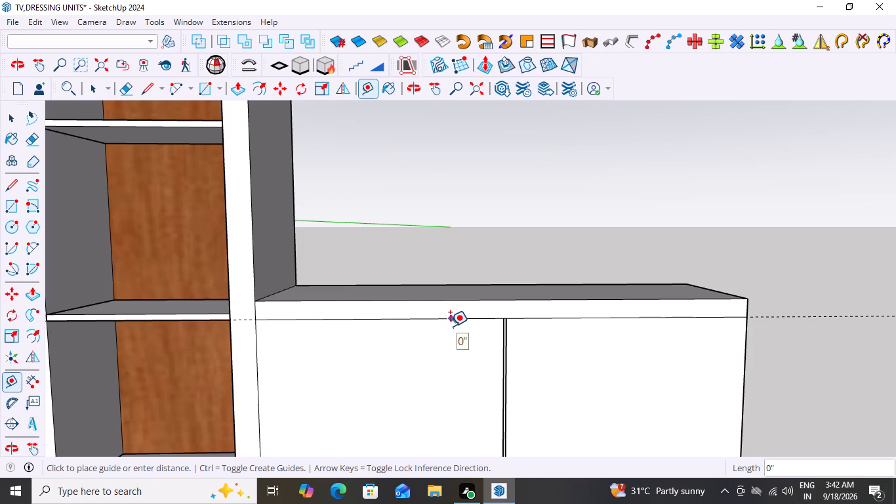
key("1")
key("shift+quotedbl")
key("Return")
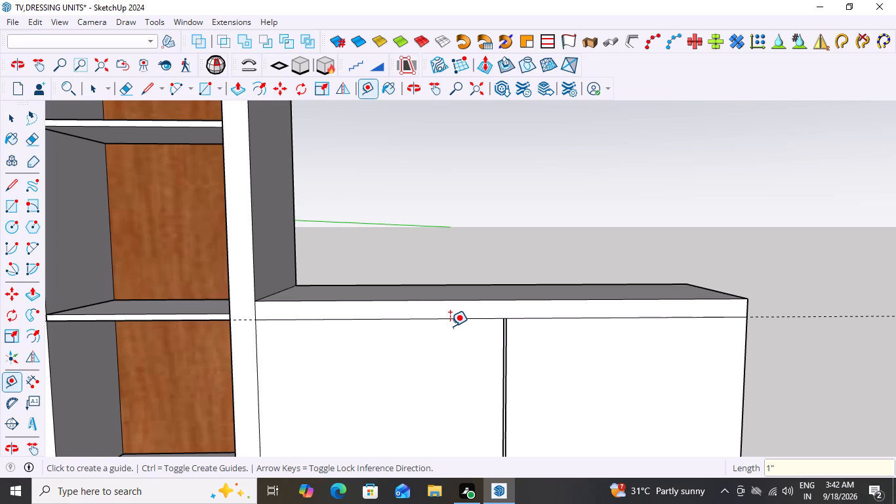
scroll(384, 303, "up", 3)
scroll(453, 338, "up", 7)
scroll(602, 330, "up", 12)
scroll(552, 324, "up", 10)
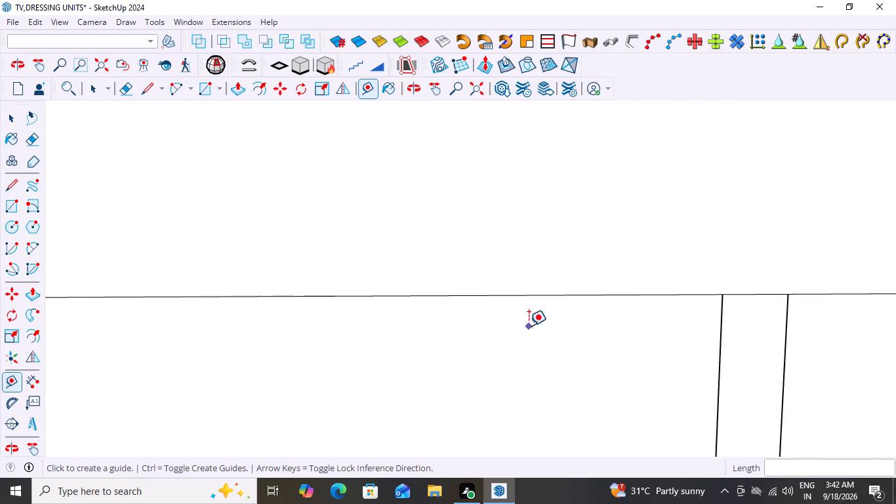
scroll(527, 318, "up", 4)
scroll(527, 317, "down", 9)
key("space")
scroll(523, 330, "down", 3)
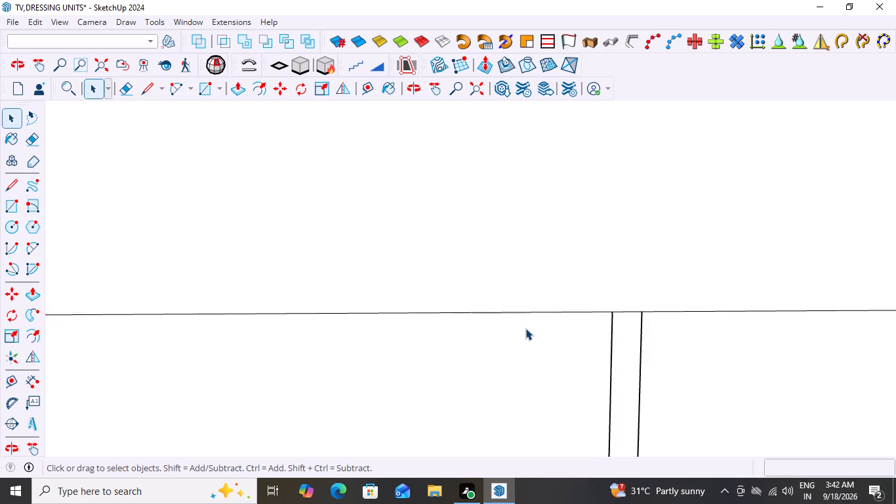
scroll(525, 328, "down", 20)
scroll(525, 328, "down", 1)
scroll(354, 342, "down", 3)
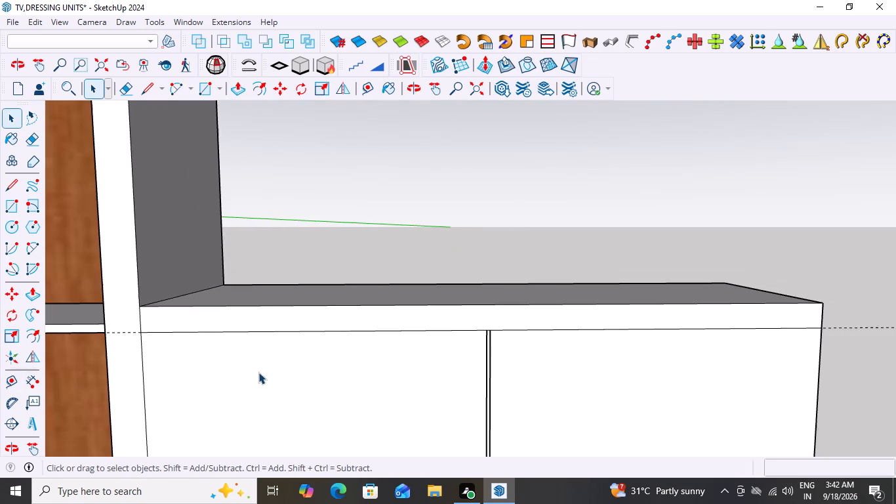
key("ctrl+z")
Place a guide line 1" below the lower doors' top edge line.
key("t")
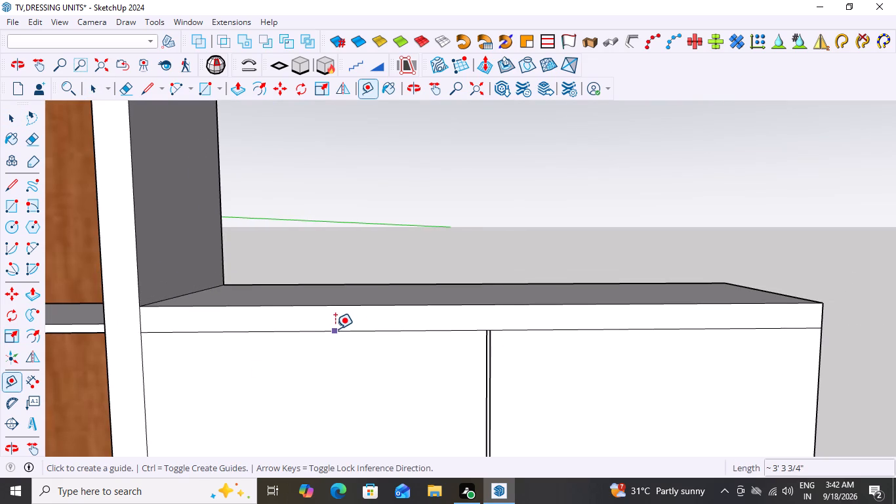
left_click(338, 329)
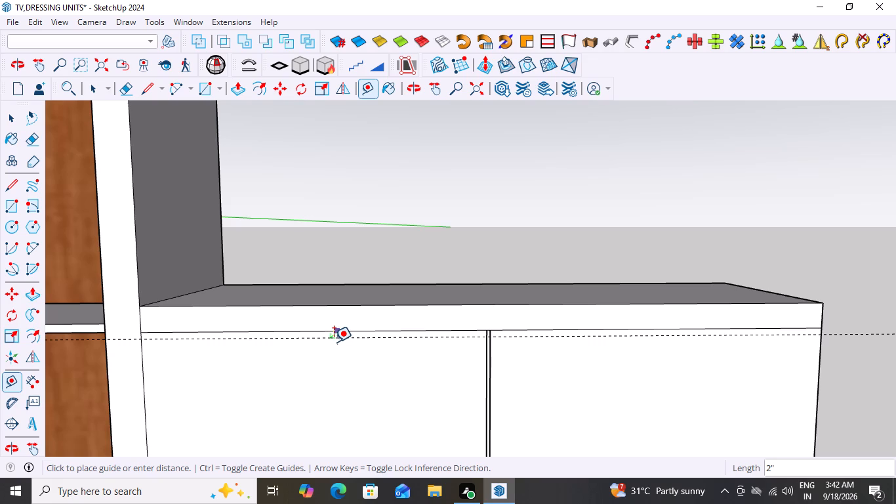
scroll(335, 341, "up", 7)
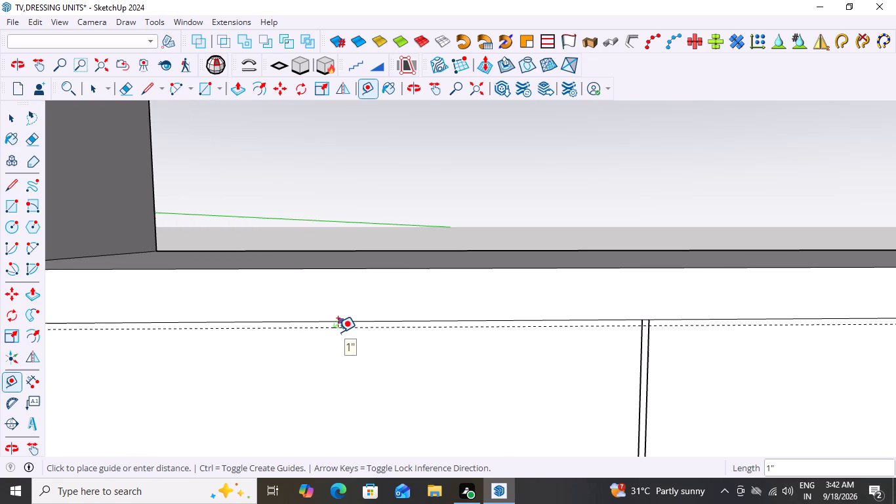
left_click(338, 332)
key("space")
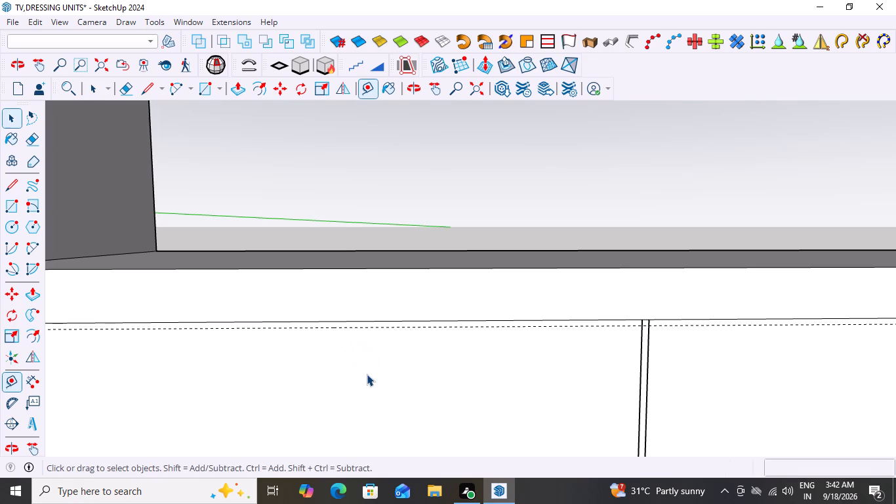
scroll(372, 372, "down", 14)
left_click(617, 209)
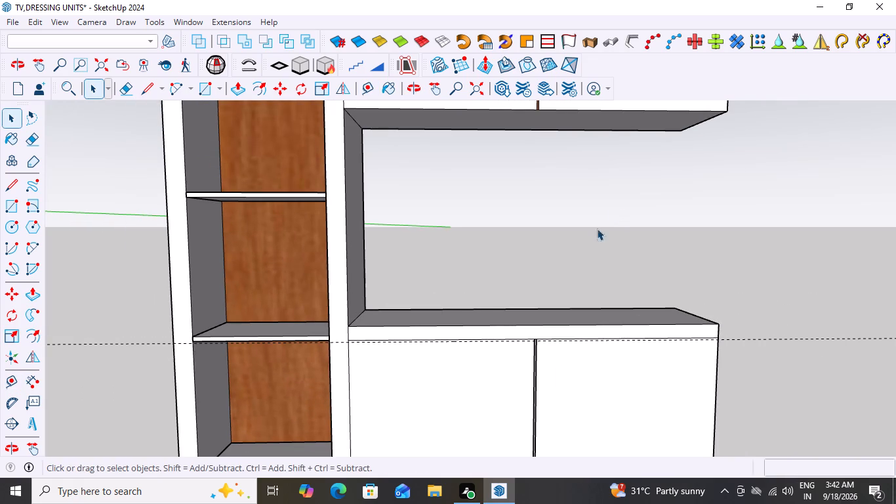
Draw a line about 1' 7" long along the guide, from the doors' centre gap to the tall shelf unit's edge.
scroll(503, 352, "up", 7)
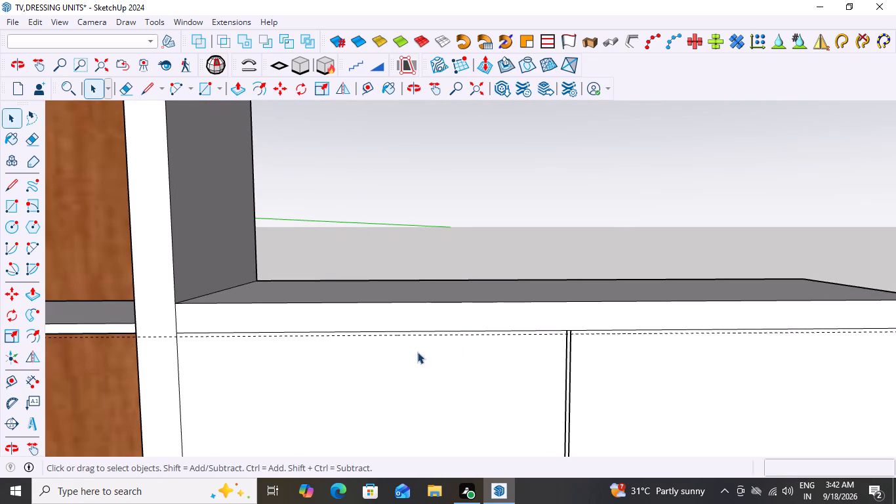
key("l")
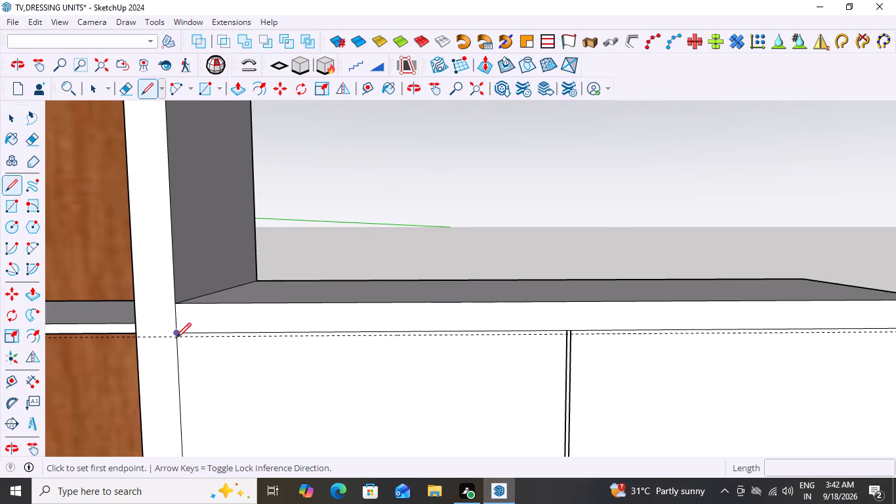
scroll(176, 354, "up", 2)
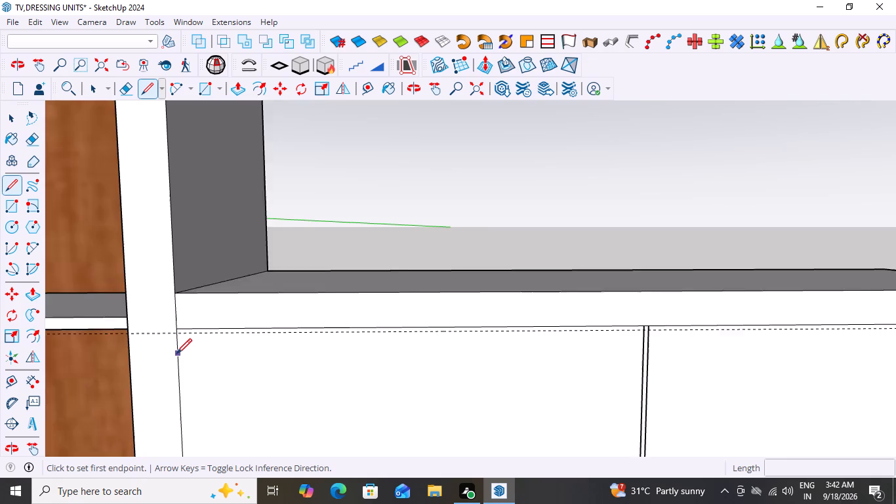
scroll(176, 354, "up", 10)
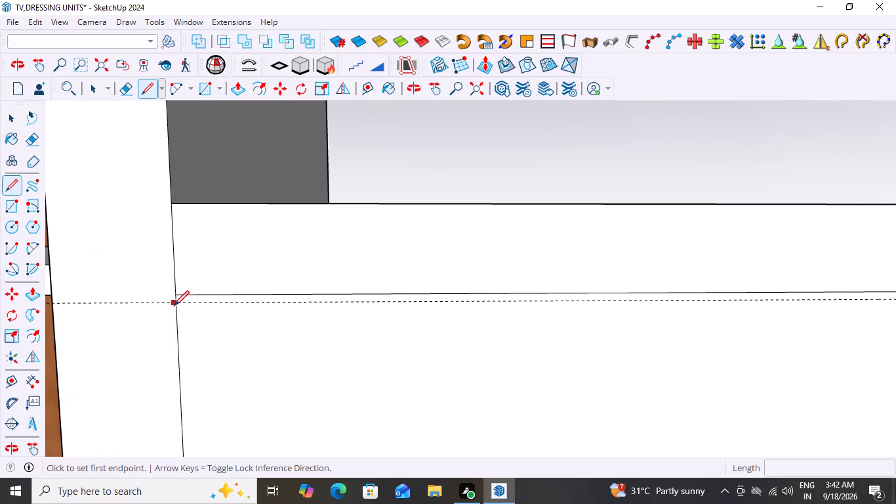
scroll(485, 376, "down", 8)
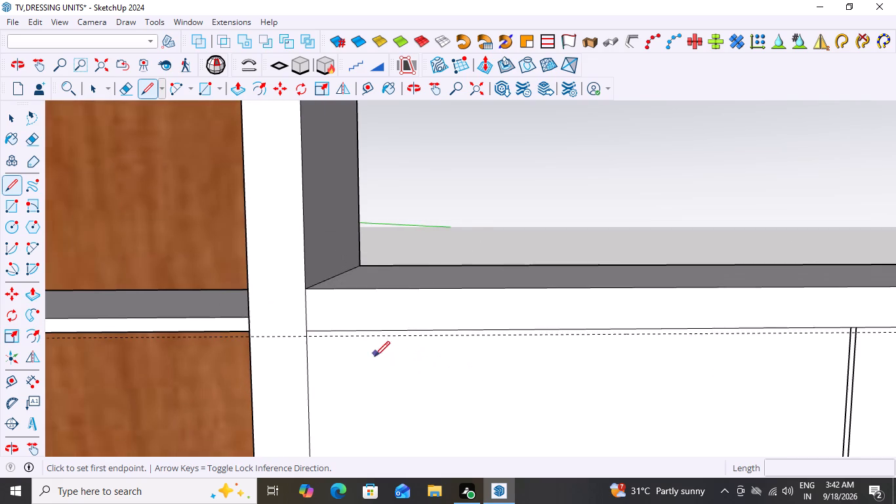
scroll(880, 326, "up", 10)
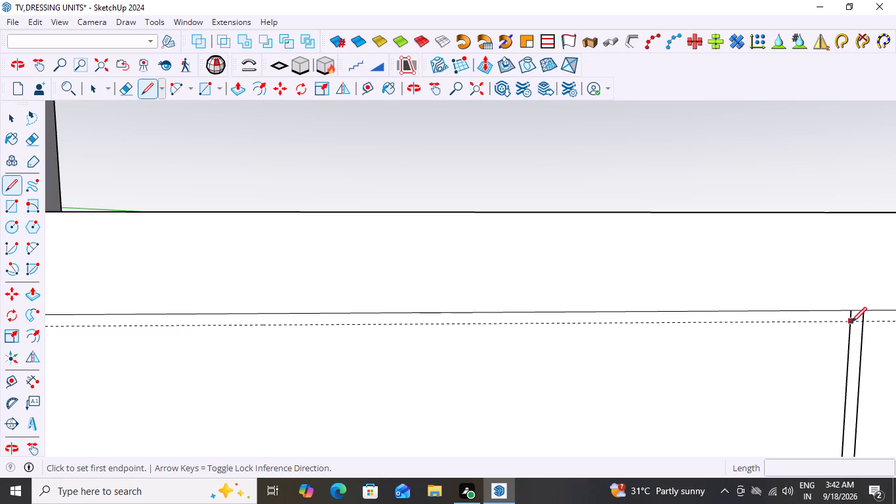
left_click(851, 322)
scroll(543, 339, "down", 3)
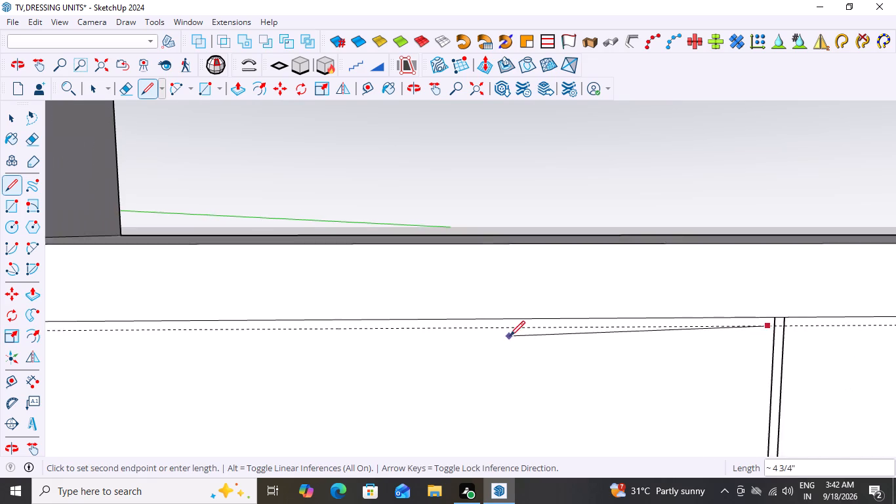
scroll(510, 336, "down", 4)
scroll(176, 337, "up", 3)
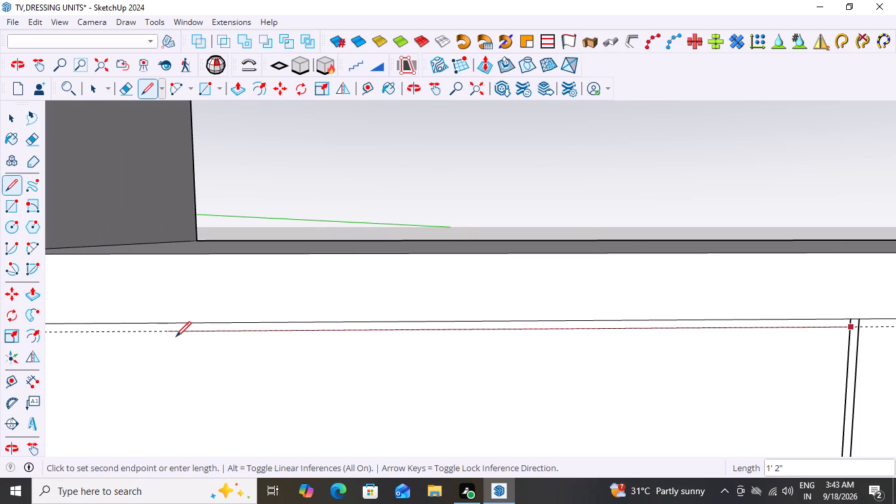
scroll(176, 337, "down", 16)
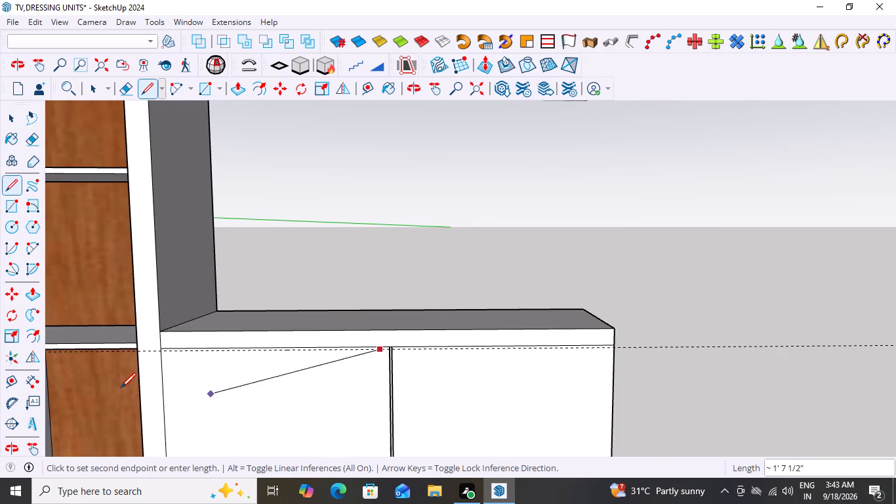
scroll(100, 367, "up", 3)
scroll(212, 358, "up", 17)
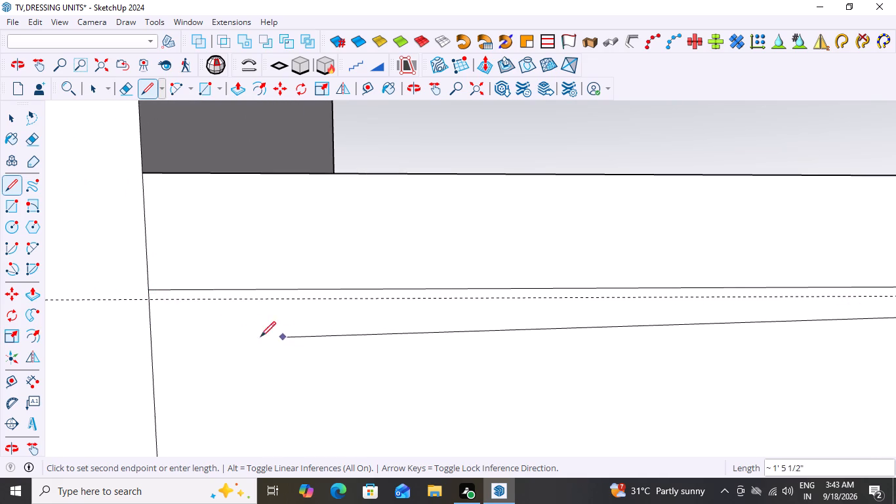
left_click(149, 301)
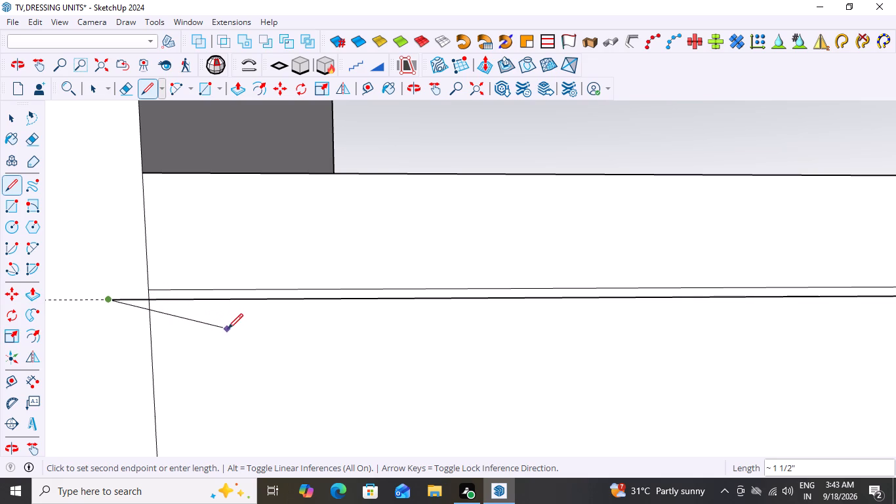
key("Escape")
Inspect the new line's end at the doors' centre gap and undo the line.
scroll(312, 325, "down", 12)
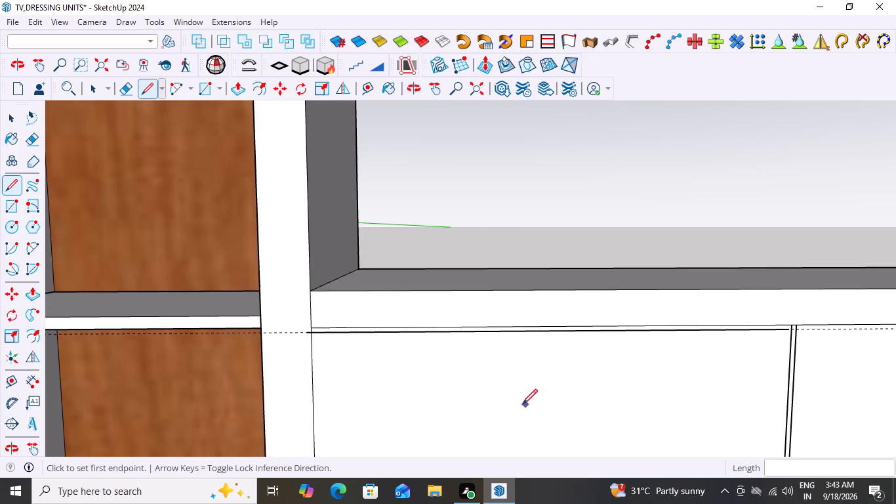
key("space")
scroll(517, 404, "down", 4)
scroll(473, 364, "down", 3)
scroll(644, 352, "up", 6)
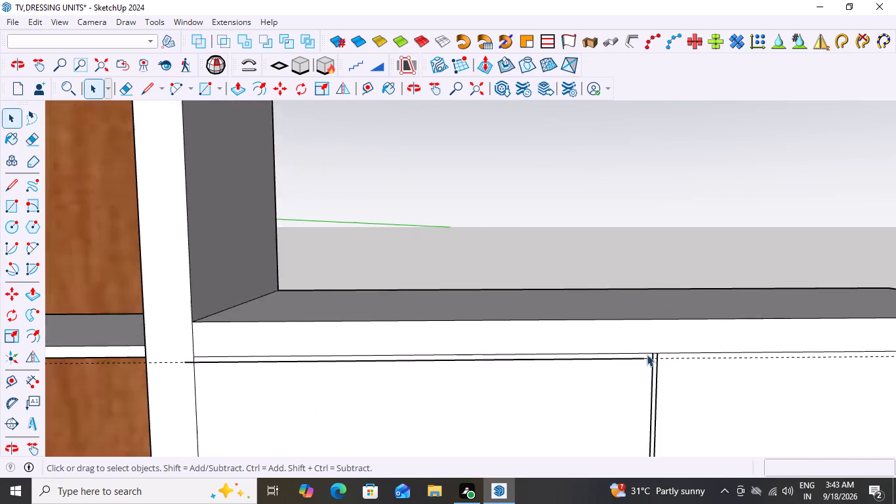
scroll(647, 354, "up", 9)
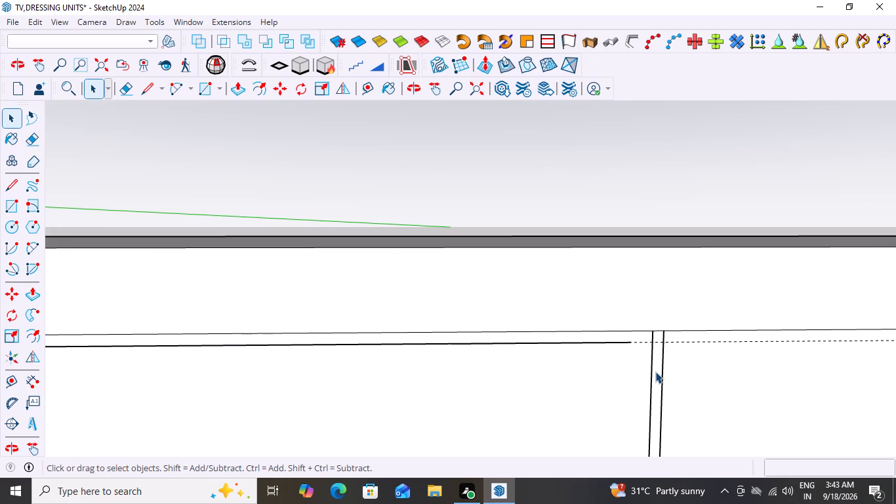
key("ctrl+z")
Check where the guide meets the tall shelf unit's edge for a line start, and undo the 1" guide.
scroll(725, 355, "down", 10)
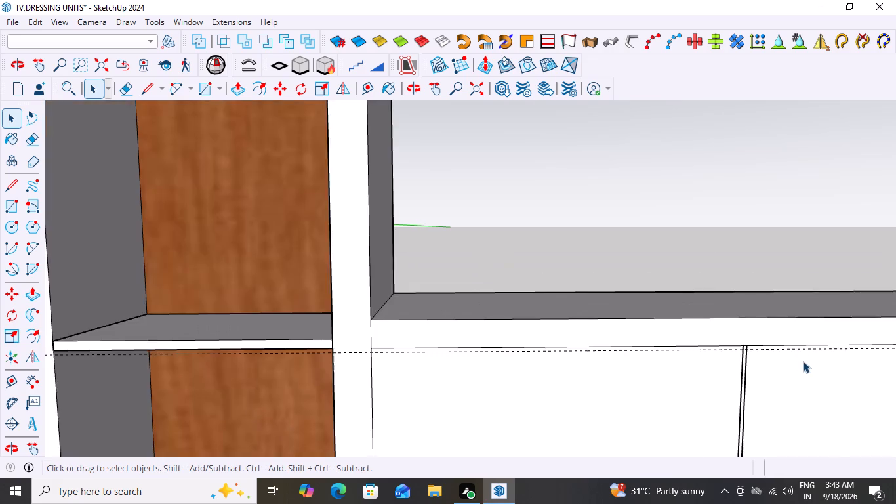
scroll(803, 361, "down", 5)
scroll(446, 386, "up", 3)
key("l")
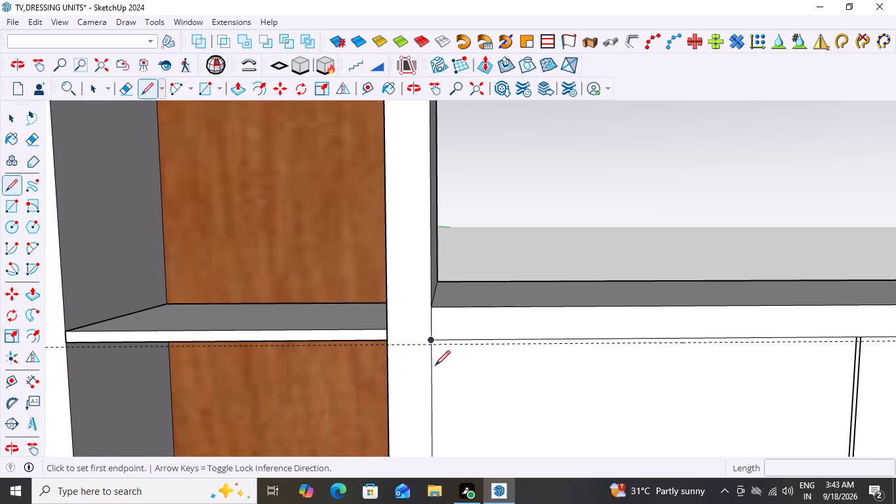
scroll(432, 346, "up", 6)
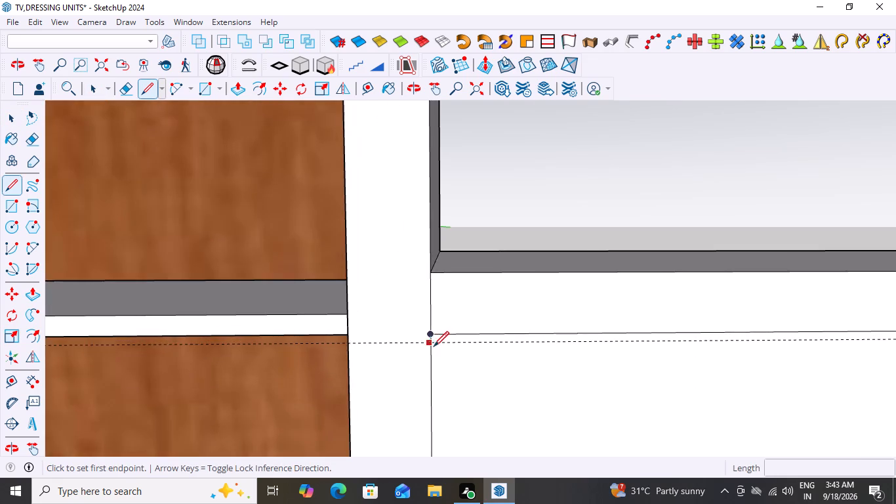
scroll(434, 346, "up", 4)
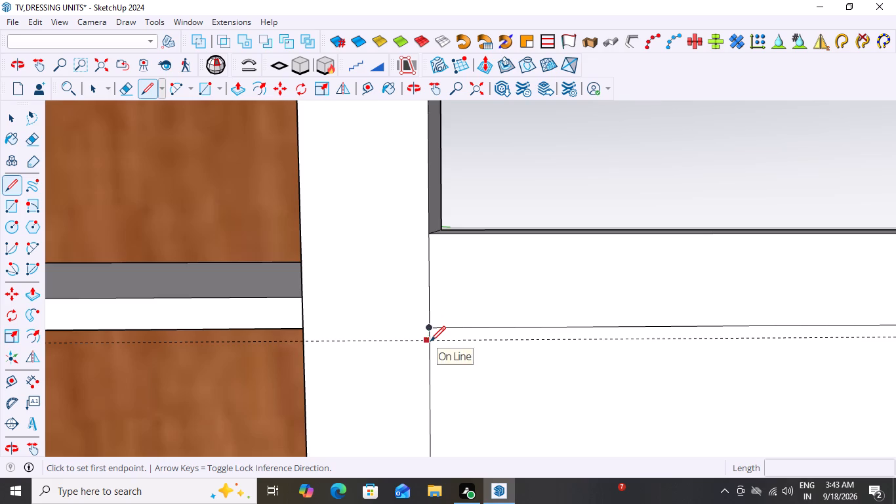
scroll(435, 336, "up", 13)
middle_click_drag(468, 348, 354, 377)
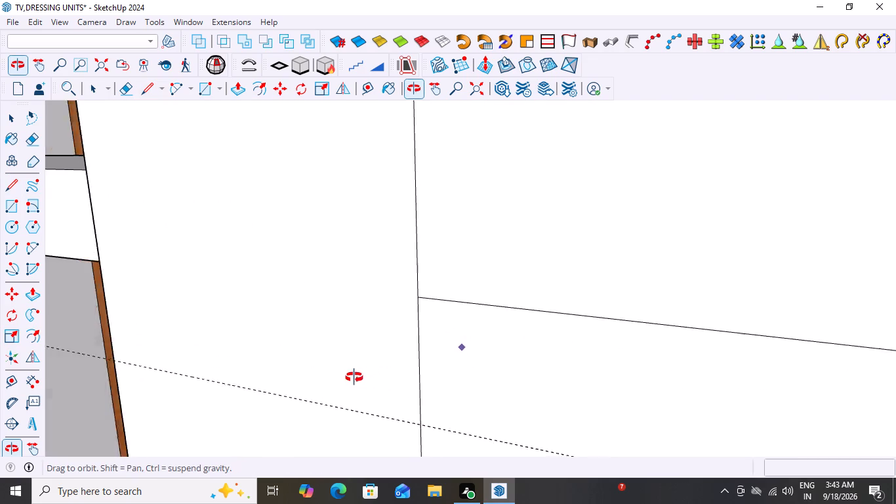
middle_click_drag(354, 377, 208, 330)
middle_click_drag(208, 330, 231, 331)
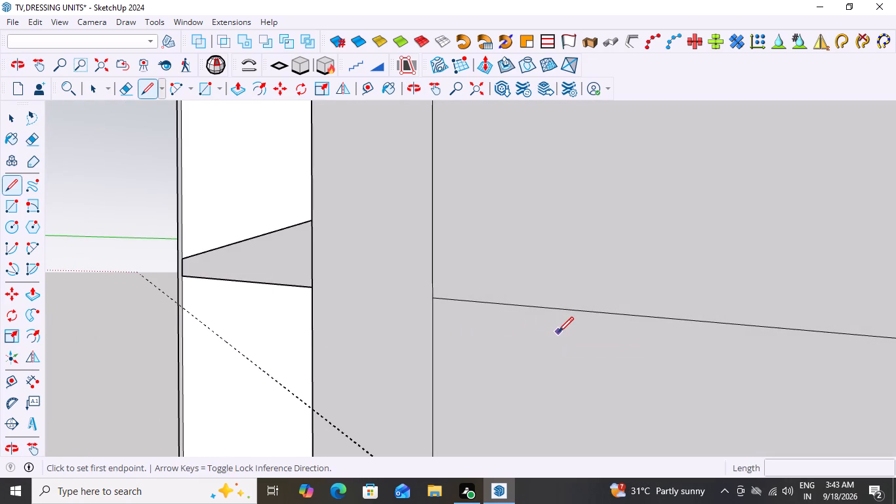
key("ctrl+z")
Open the cabinet unit's group for editing at the lower doors, leaving nothing selected.
scroll(558, 332, "down", 11)
scroll(435, 340, "down", 6)
middle_click_drag(426, 360, 521, 388)
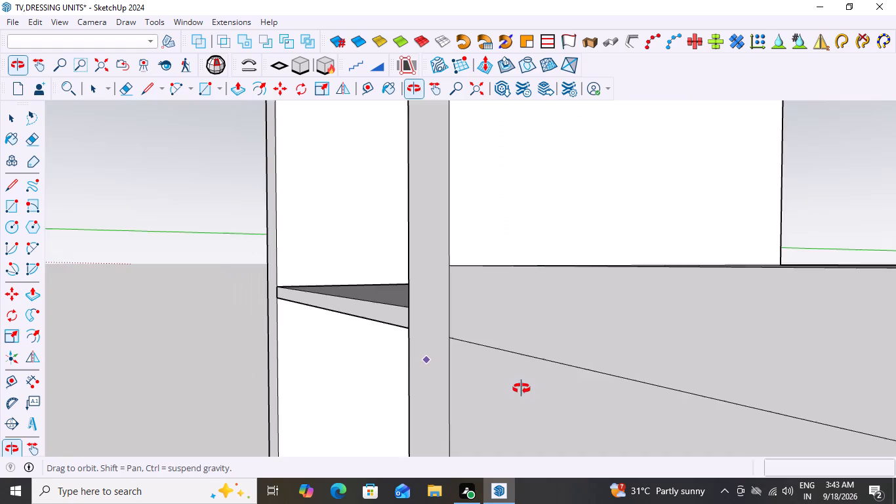
middle_click_drag(521, 388, 651, 375)
scroll(651, 377, "down", 20)
scroll(651, 377, "down", 6)
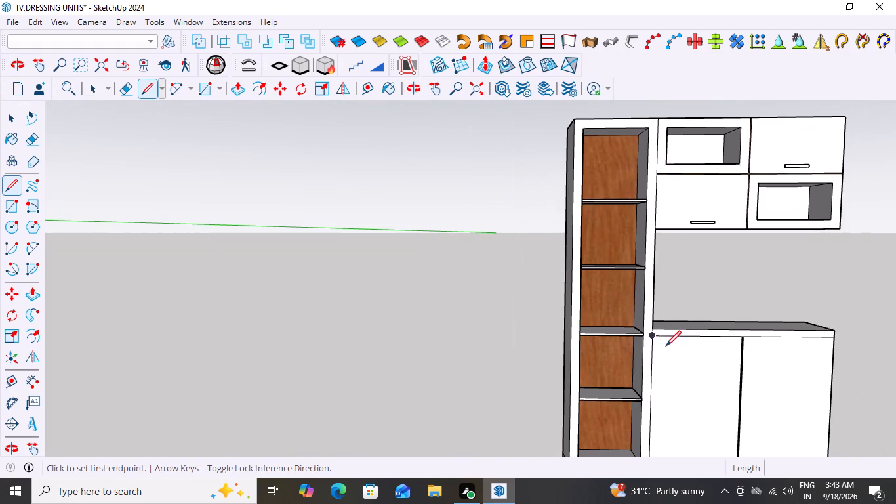
key("space")
triple_click(737, 366)
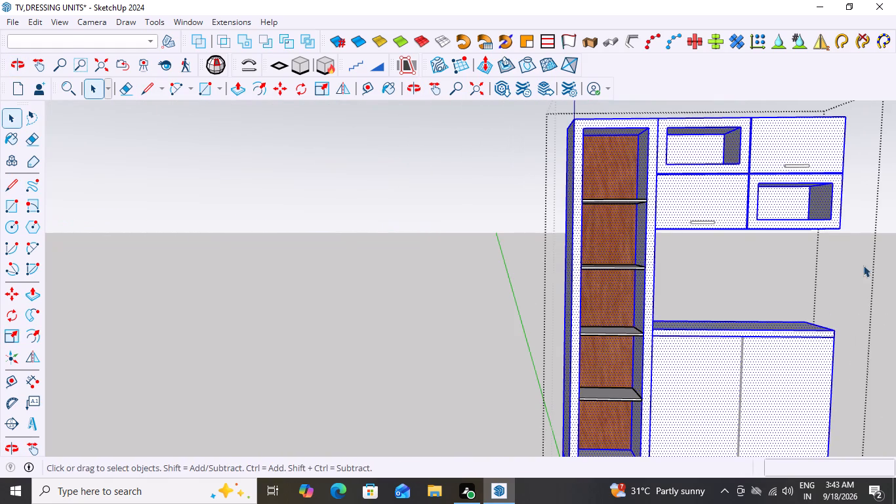
left_click(861, 266)
Place a guide line 1" below the lower doors' top edge line inside the open group.
middle_click_drag(744, 354, 727, 357)
scroll(719, 352, "up", 2)
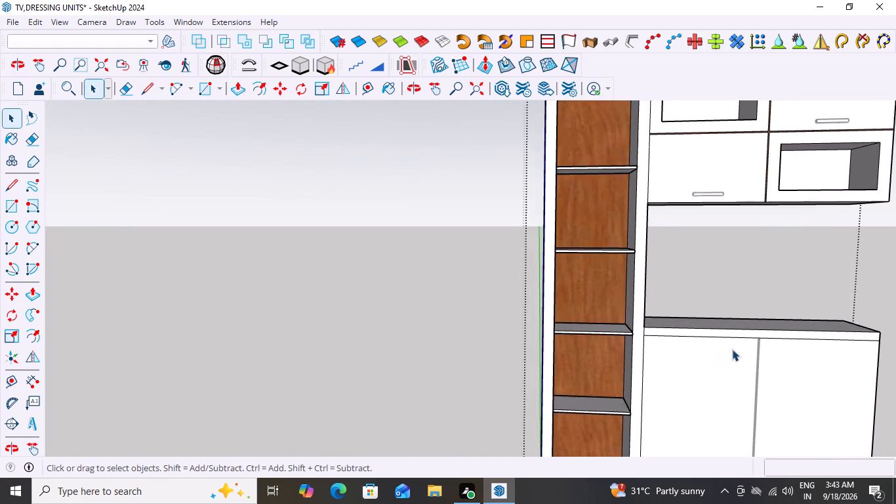
scroll(732, 349, "up", 5)
middle_click_drag(741, 352, 788, 354)
scroll(708, 342, "up", 1)
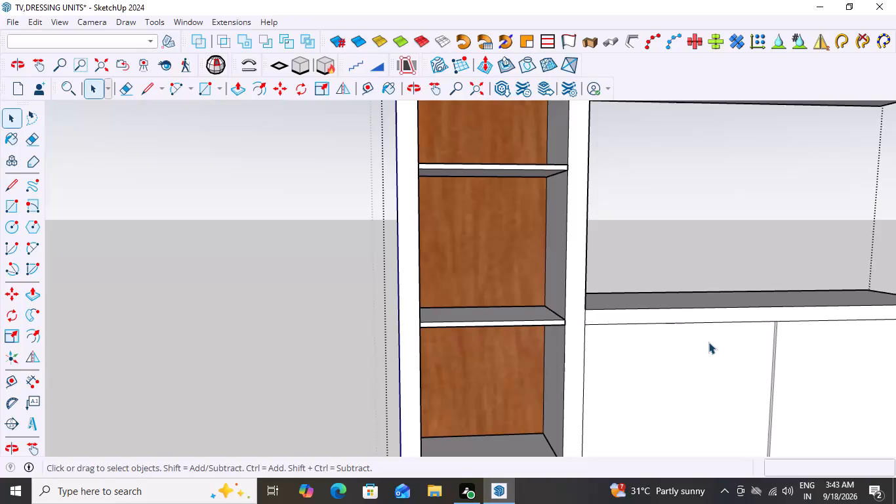
key("t")
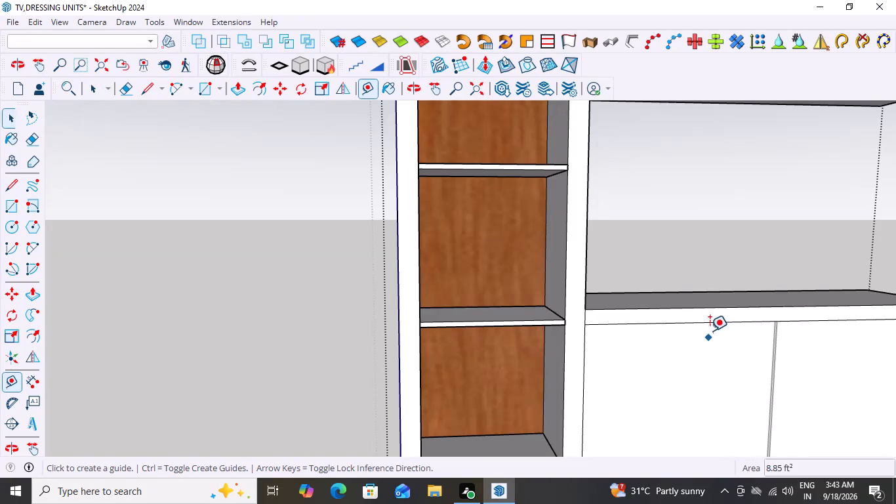
left_click(727, 322)
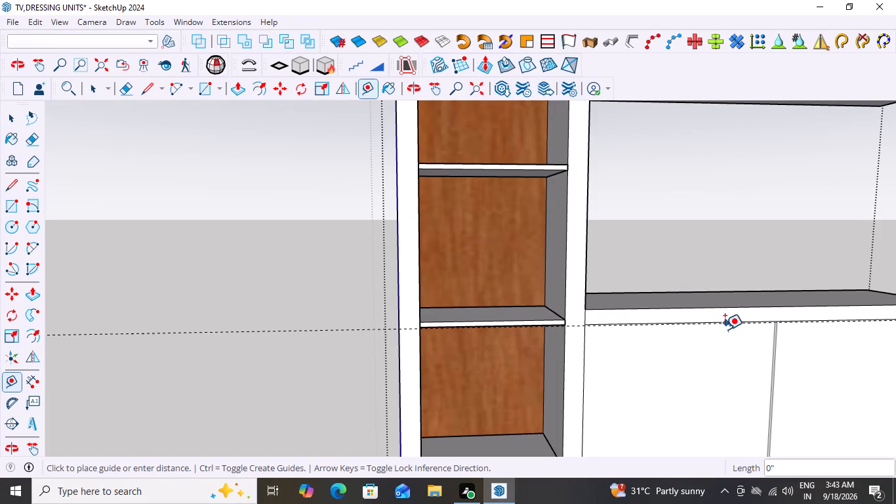
scroll(725, 333, "up", 3)
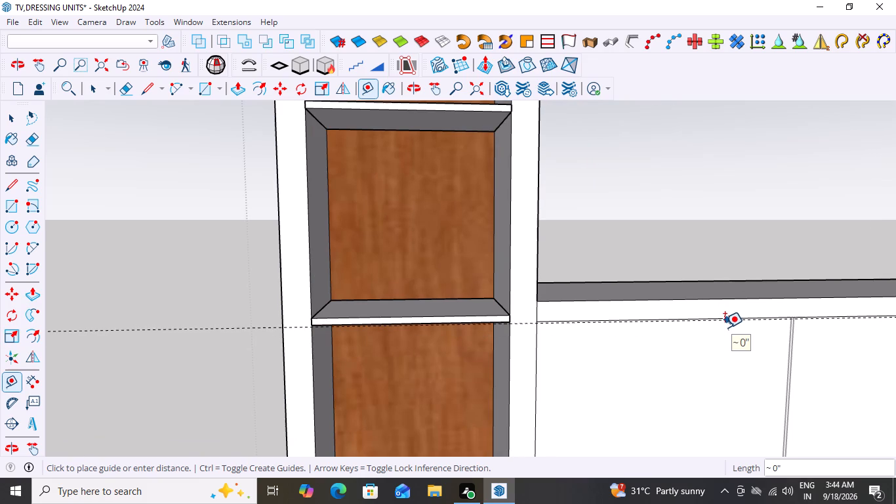
key("1")
key("shift+quotedbl")
key("Return")
scroll(725, 327, "down", 13)
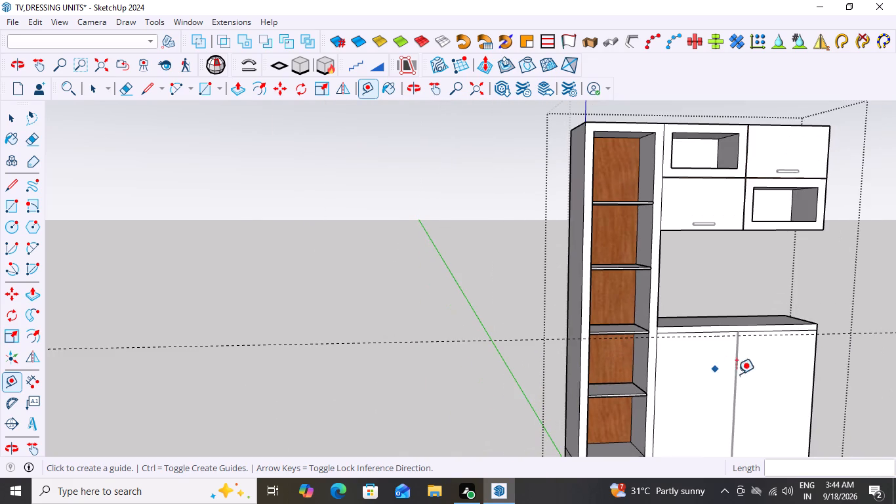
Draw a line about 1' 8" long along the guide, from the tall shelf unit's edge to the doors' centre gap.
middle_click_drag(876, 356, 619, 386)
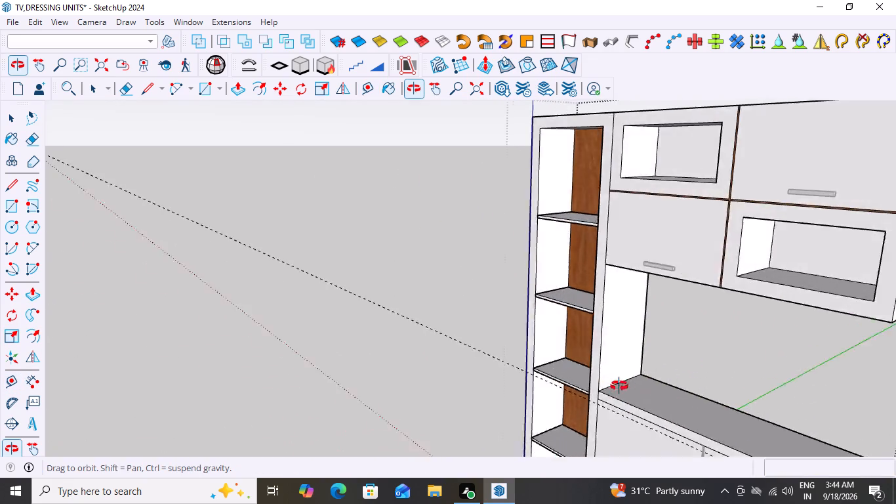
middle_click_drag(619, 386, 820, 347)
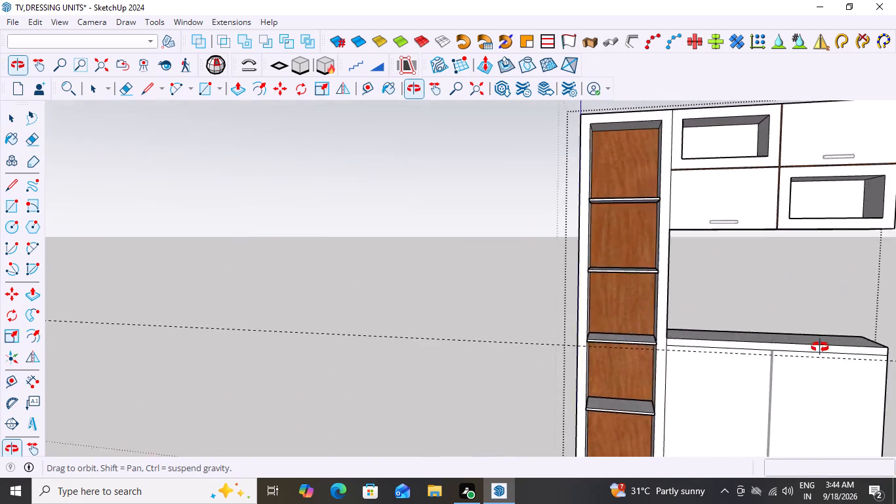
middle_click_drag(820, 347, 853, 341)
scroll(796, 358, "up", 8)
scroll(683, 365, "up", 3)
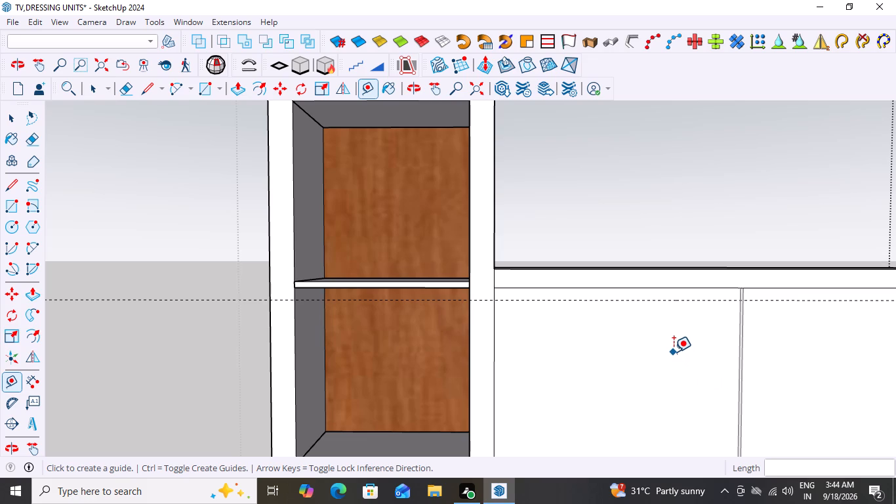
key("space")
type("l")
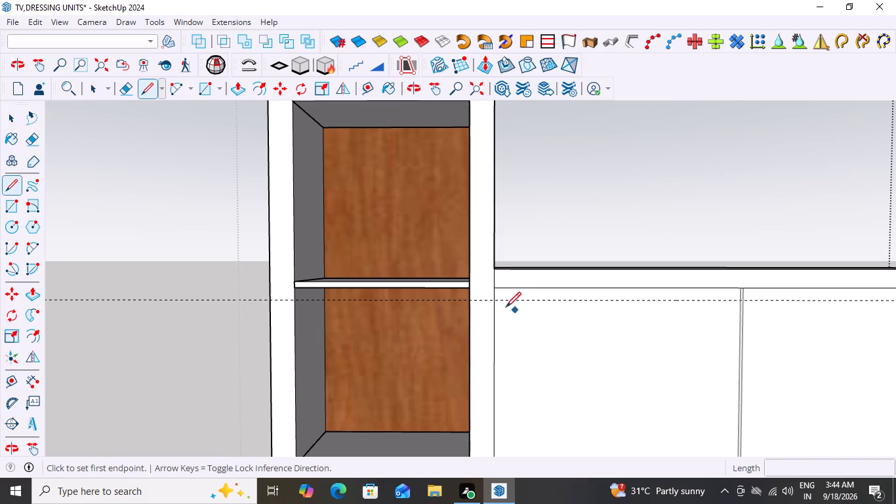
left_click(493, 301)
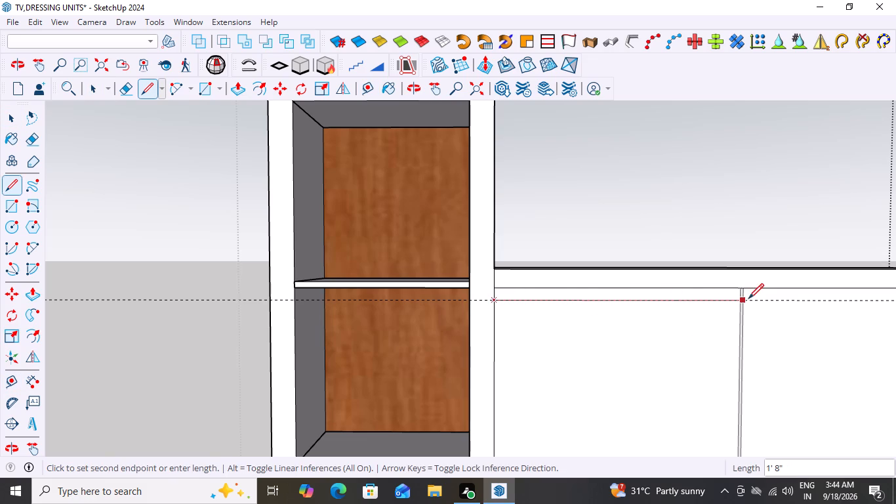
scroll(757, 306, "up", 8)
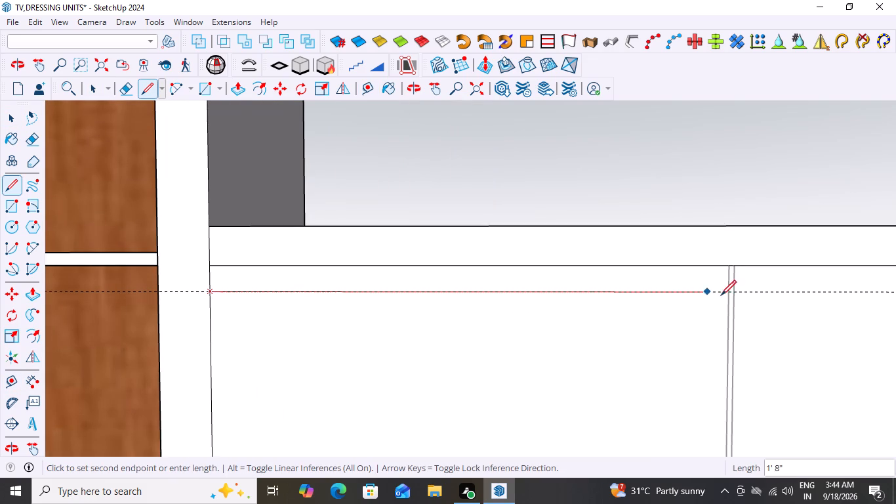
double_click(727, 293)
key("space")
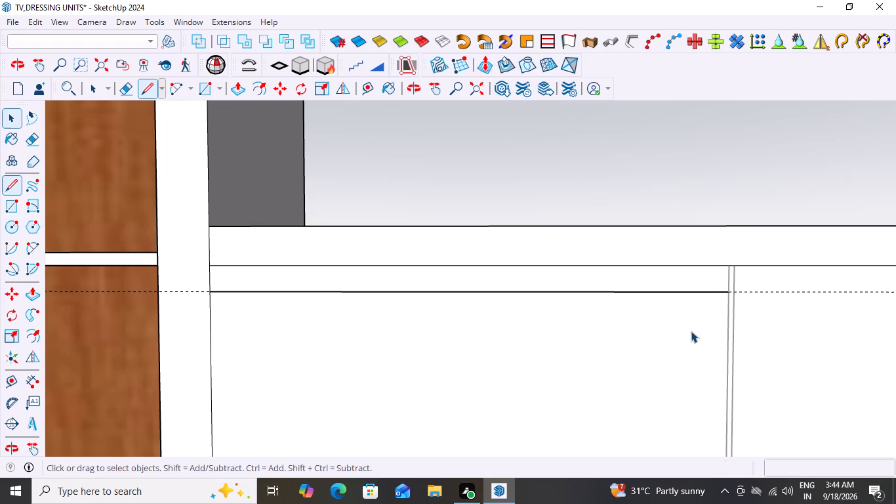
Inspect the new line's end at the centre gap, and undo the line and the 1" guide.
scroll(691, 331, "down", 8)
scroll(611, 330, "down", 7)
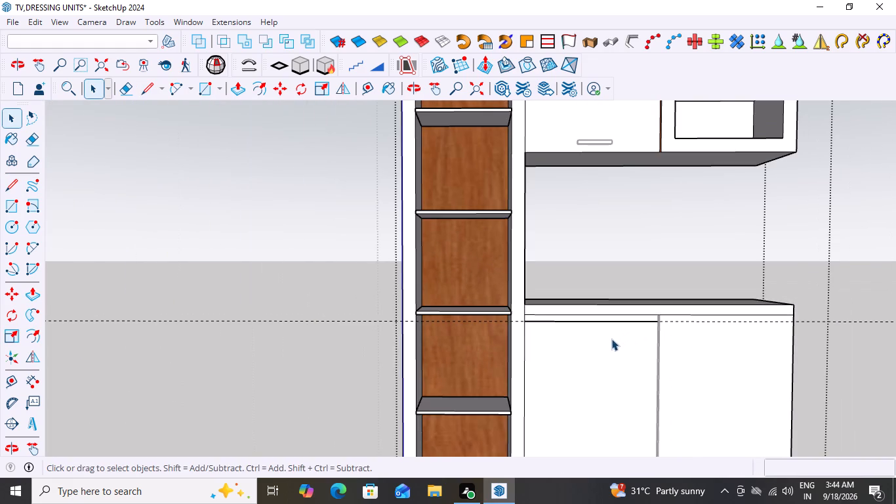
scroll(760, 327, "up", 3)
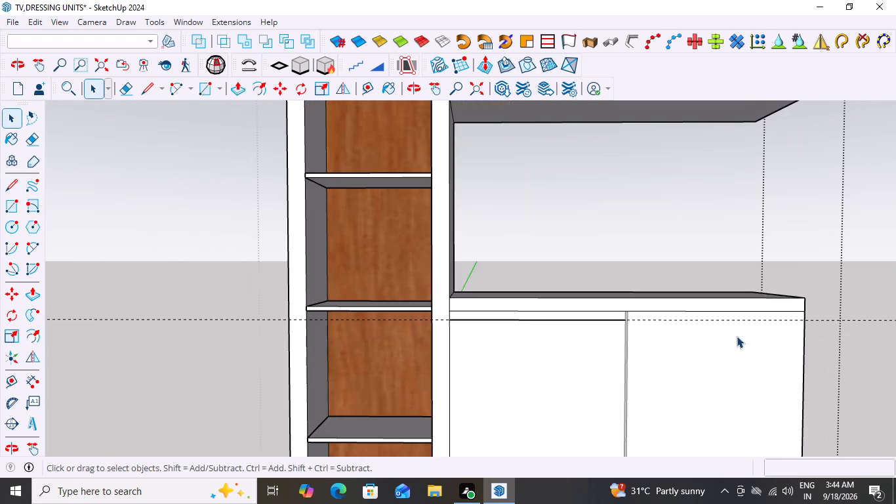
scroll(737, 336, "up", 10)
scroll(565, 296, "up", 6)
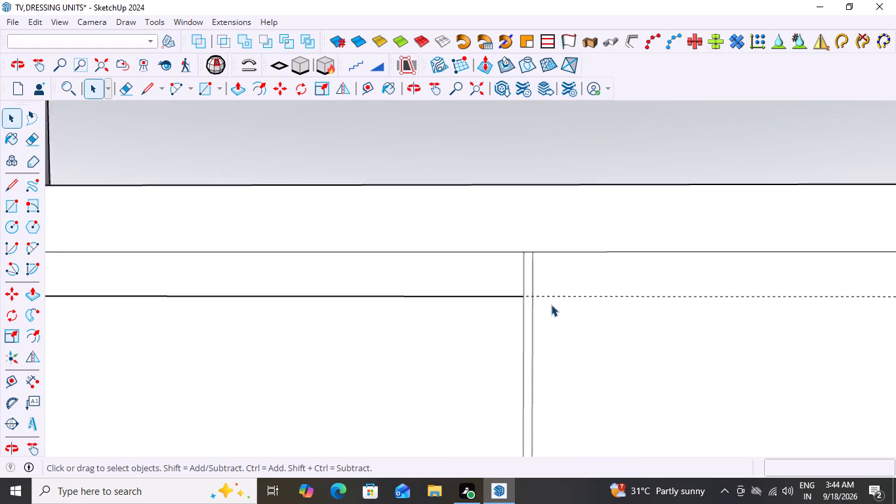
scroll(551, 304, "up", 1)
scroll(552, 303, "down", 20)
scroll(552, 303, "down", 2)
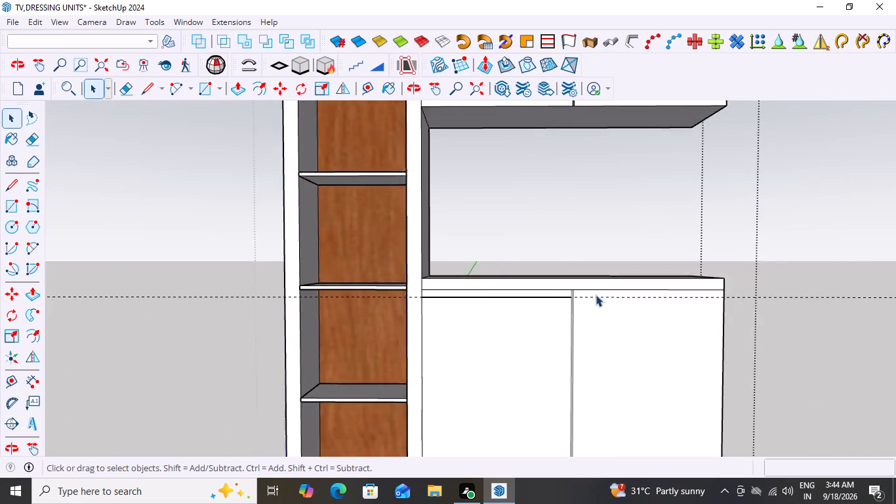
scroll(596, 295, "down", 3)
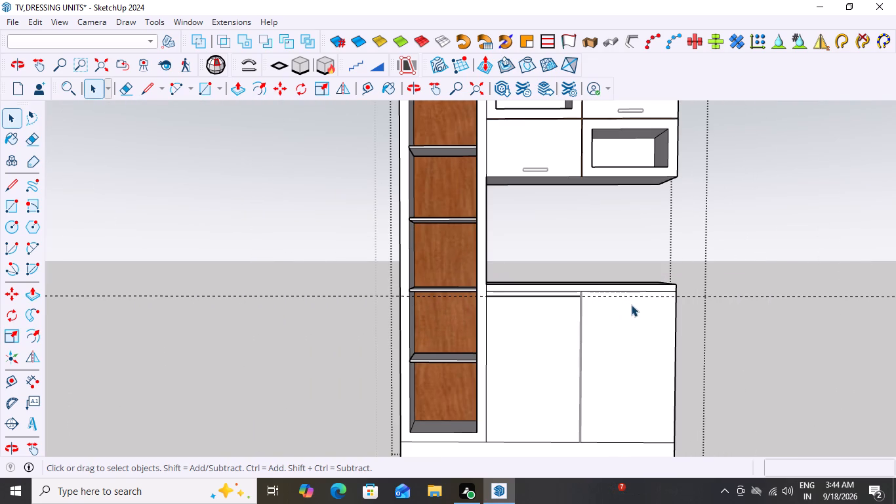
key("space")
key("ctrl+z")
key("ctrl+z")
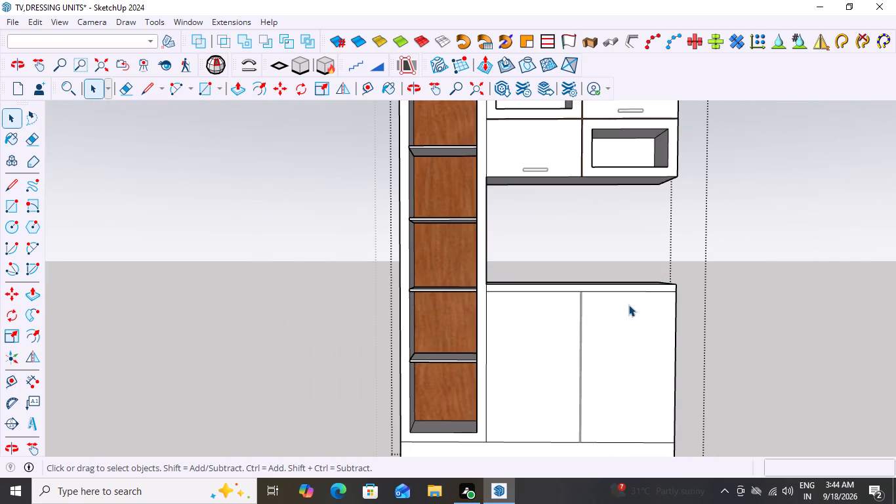
Place a guide line 0.5" below the lower doors' top edge line.
key("t")
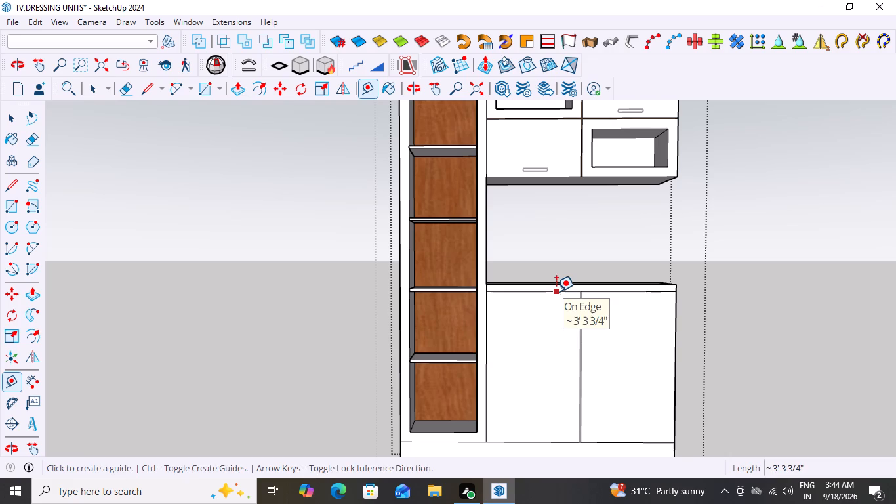
left_click(556, 291)
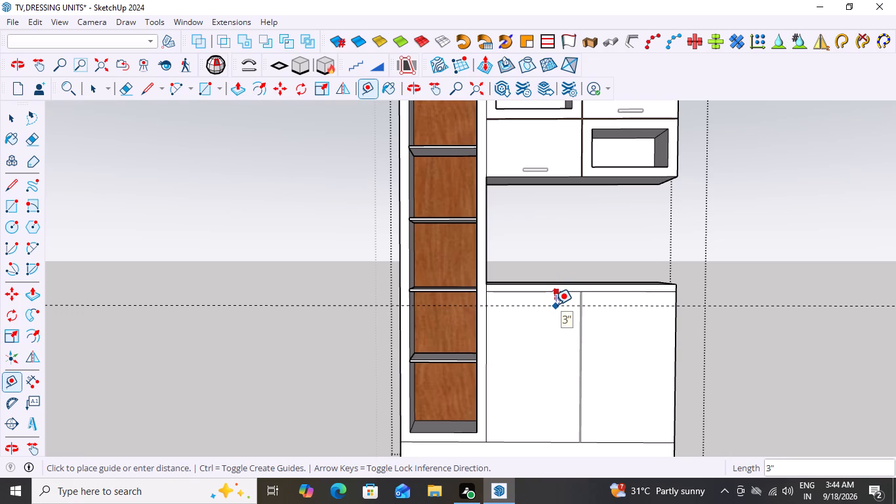
type("0.")
key("5")
key("shift+quotedbl")
key("Return")
key("space")
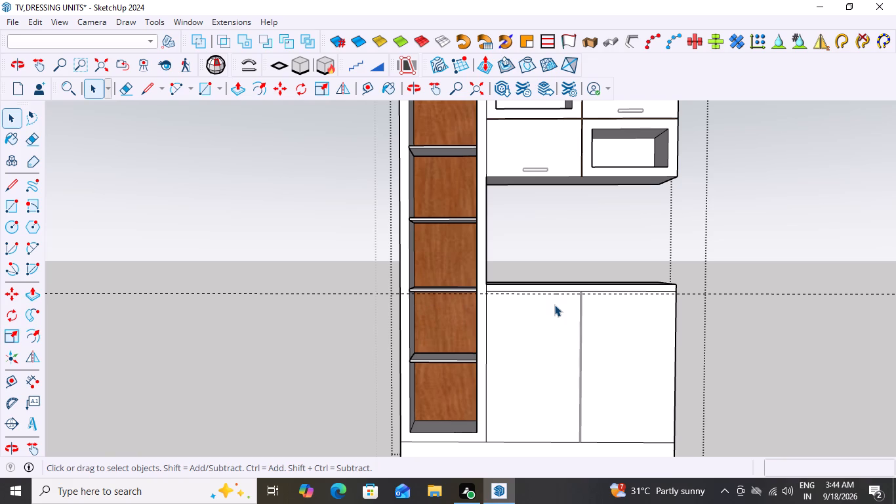
Draw a line along the guide from the tall shelf unit's edge across the first door and the centre gap to its far side.
key("l")
scroll(506, 305, "up", 6)
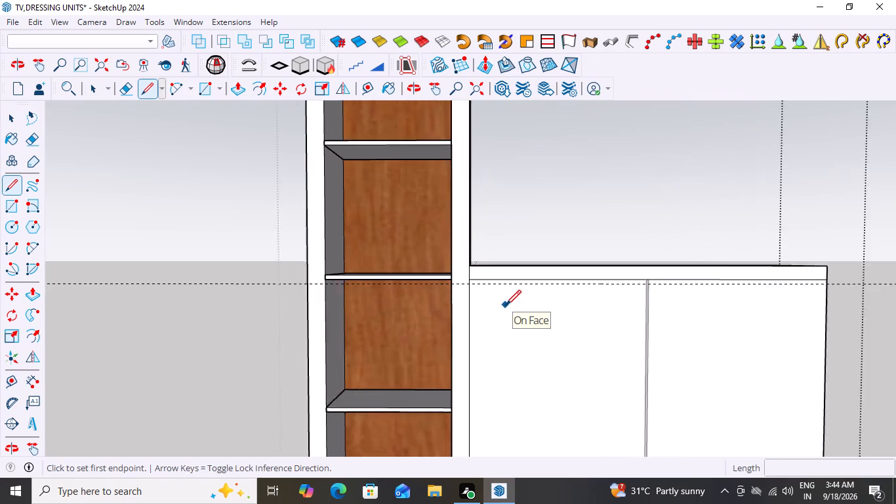
scroll(506, 305, "up", 2)
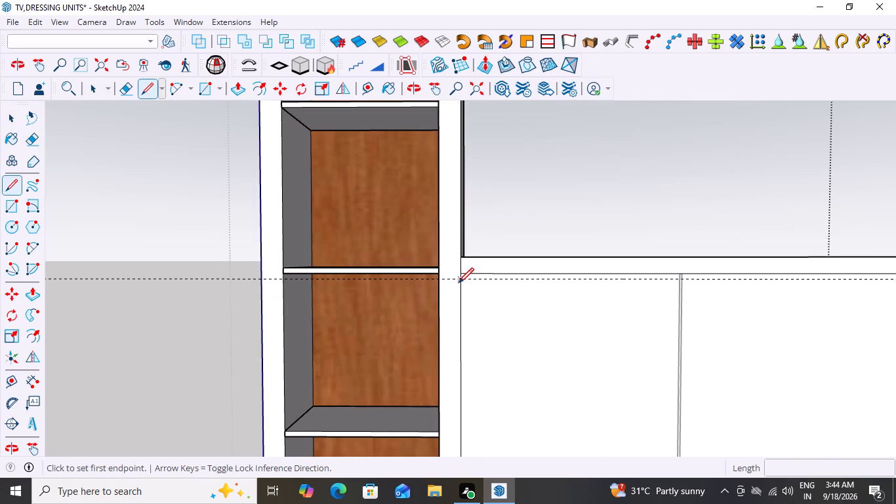
left_click(459, 282)
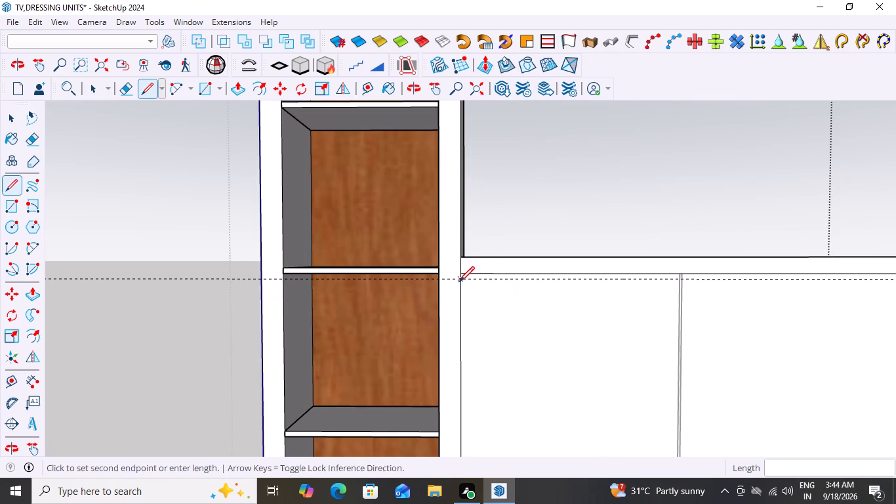
left_click(679, 282)
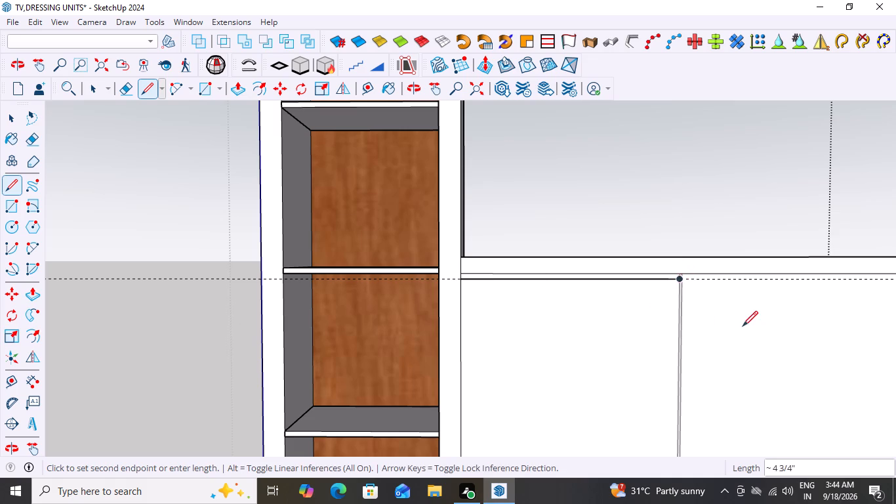
scroll(712, 287, "up", 10)
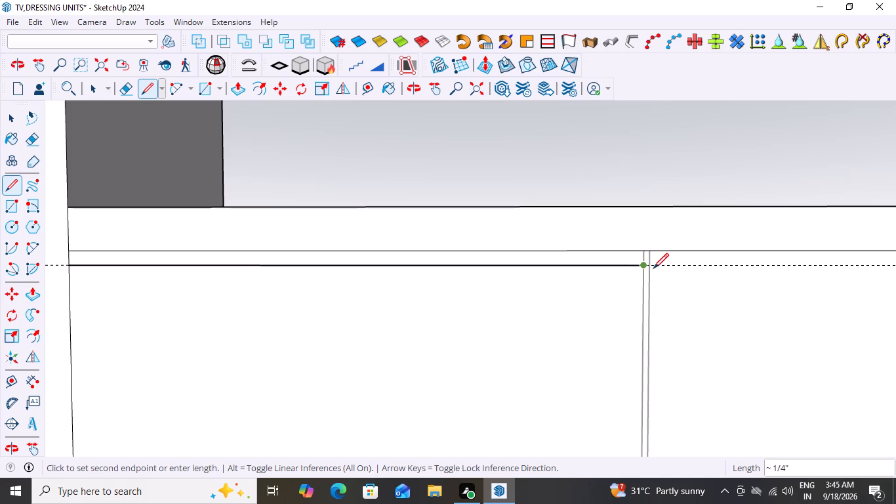
scroll(655, 268, "up", 8)
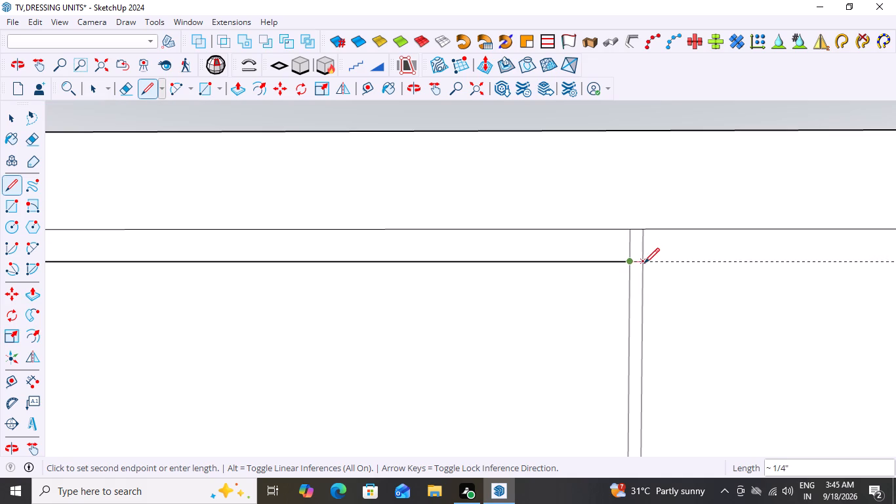
left_click(643, 262)
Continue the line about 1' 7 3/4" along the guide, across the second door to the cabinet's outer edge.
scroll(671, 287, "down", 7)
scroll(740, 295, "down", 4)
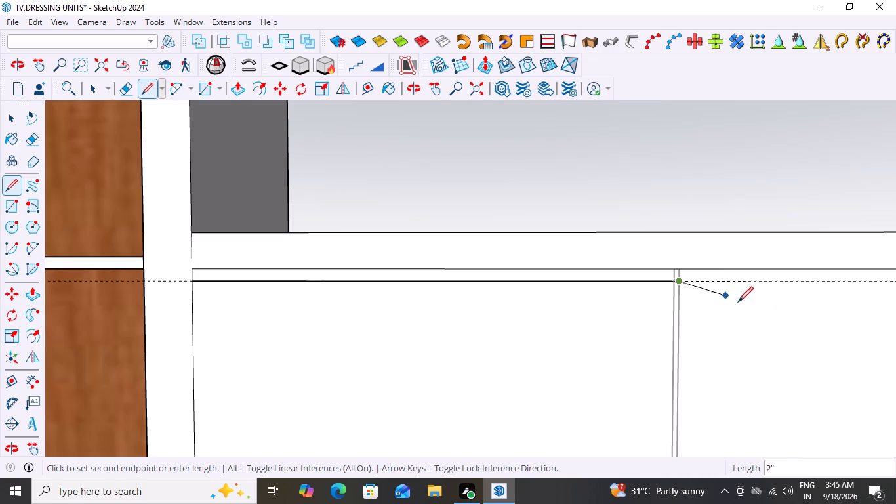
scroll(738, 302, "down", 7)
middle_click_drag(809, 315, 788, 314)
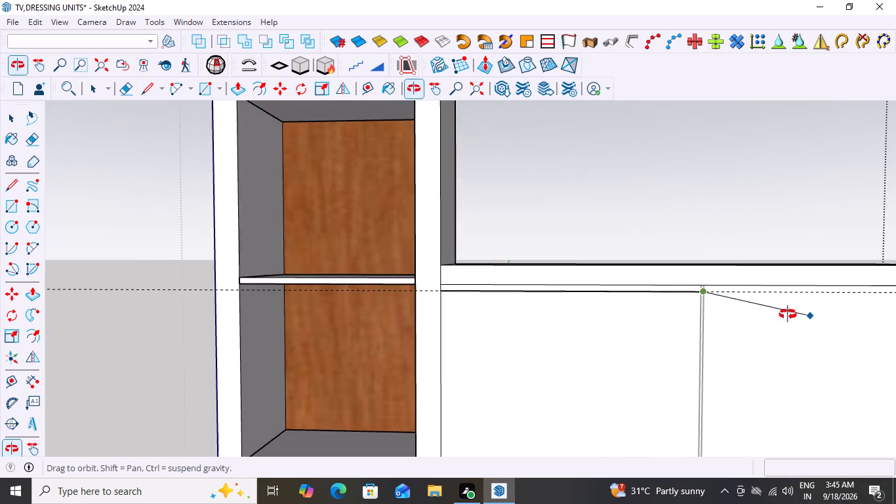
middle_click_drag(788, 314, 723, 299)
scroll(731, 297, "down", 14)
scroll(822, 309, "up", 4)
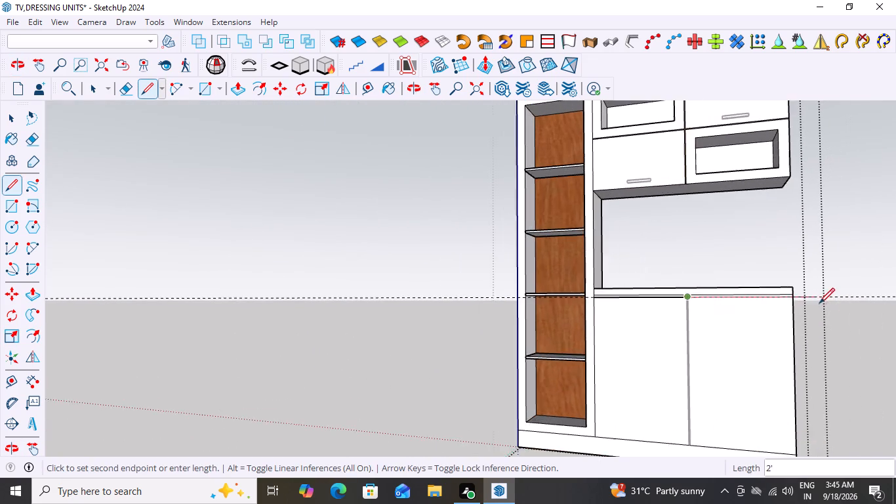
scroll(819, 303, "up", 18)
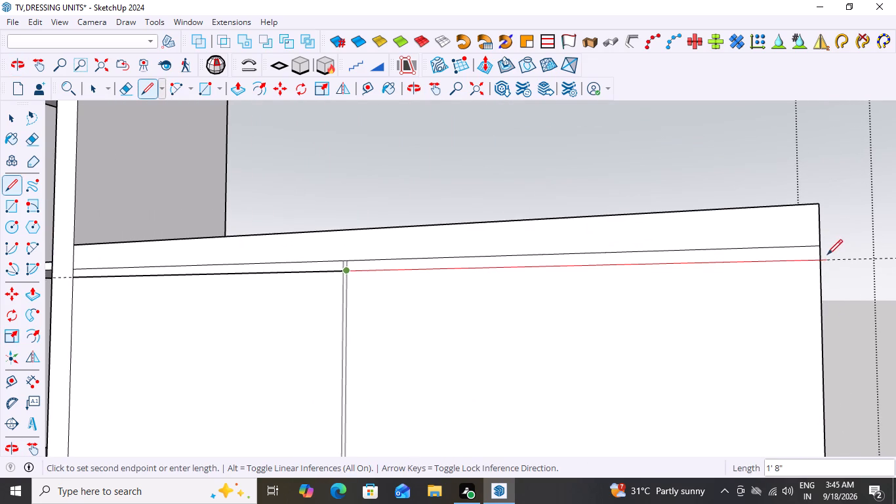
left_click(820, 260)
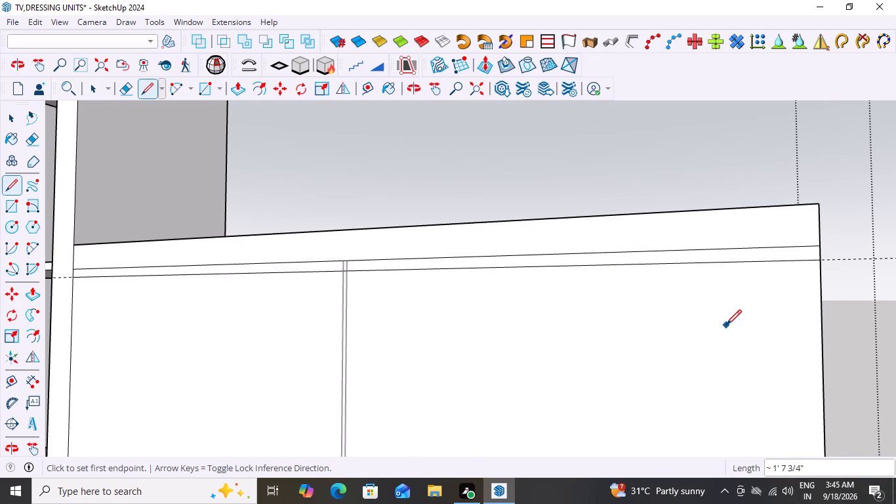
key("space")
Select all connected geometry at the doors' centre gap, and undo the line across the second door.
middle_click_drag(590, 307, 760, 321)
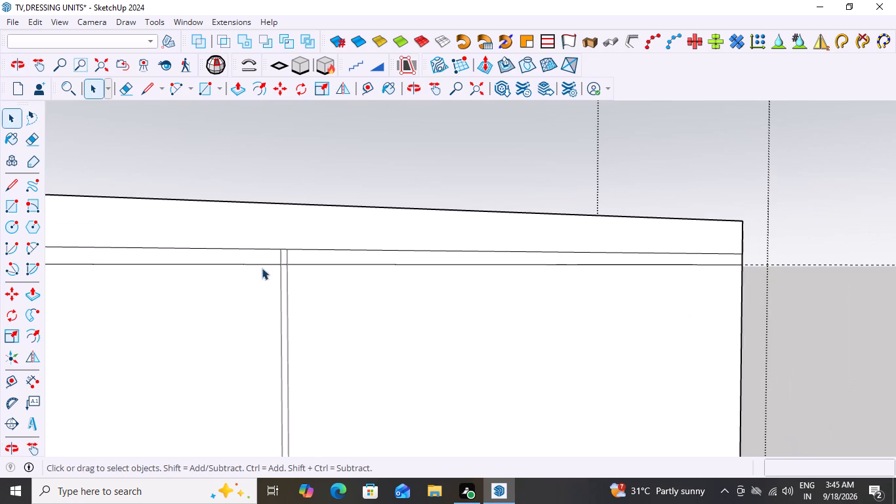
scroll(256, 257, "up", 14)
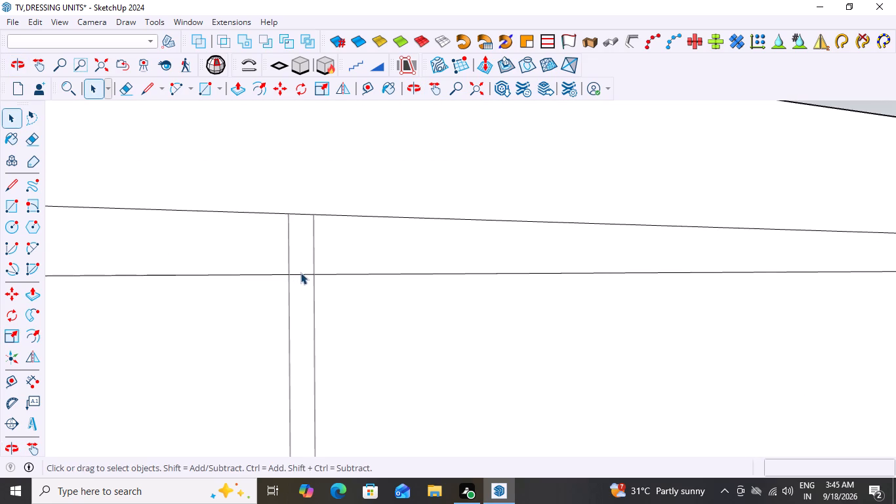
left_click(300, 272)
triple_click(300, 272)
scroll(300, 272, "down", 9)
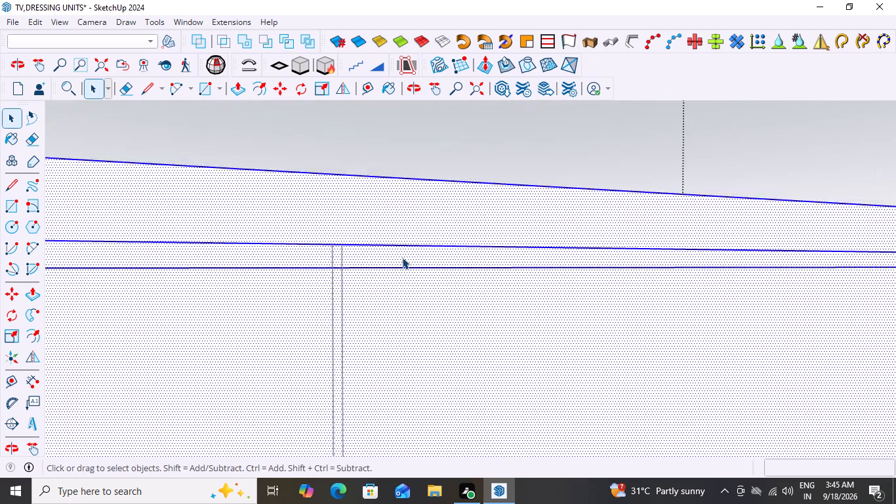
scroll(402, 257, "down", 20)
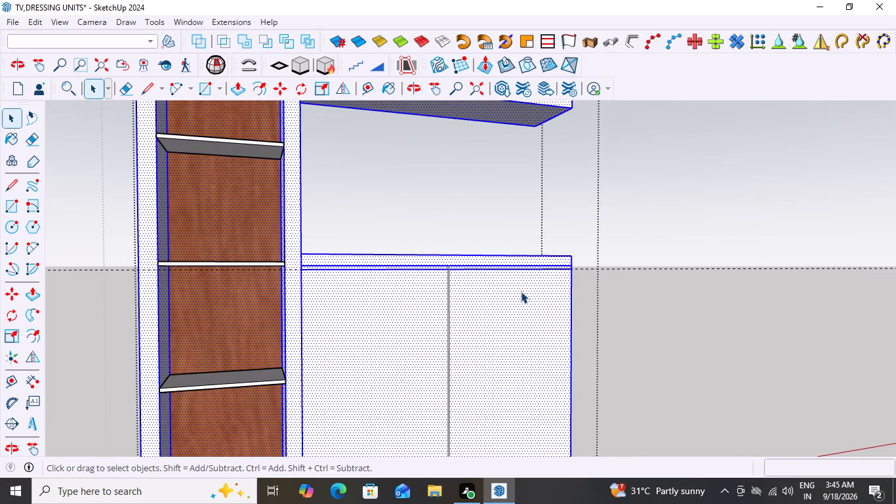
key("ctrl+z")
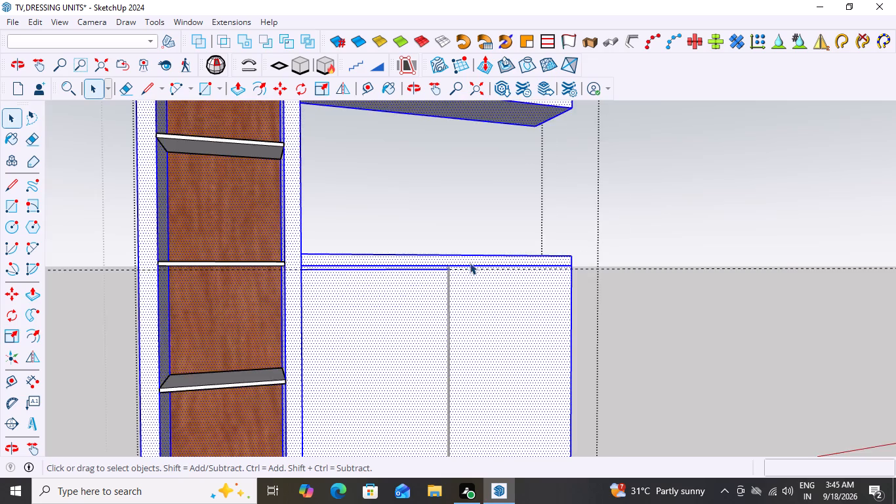
Undo the lines drawn along the guide across the doors' centre gap and the first lower door.
scroll(469, 262, "up", 5)
left_click(647, 218)
middle_click_drag(500, 302, 477, 318)
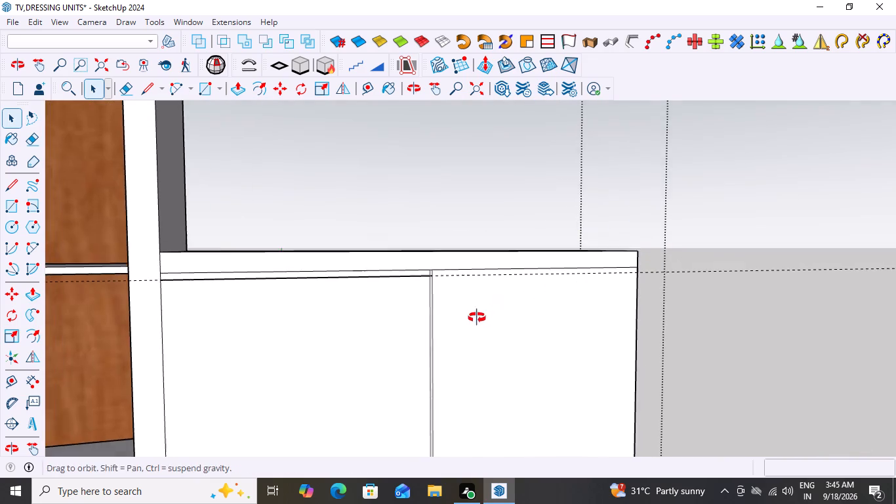
middle_click_drag(477, 318, 474, 318)
scroll(439, 276, "up", 20)
scroll(439, 276, "up", 2)
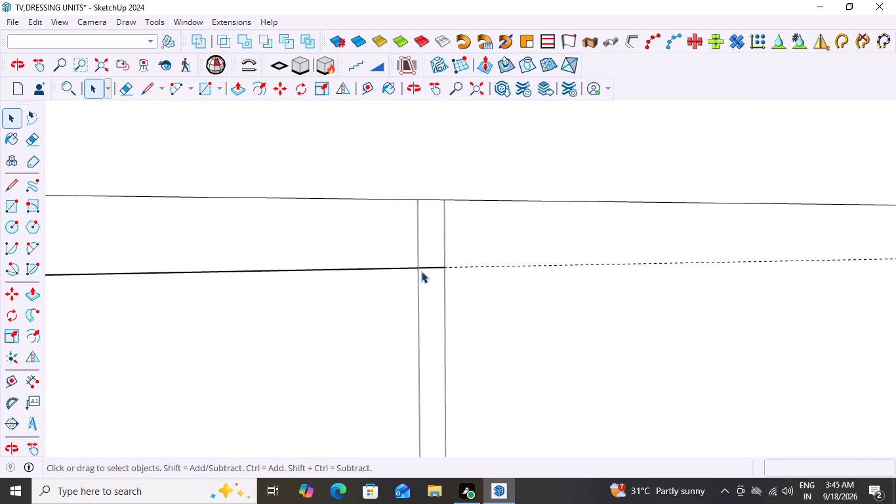
scroll(421, 271, "up", 5)
scroll(474, 261, "up", 5)
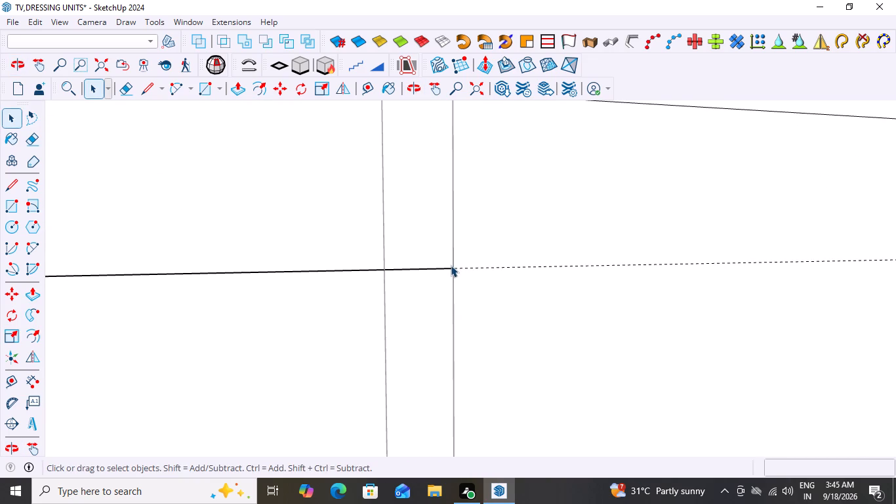
left_click(451, 266)
left_click(451, 266)
left_click(451, 266)
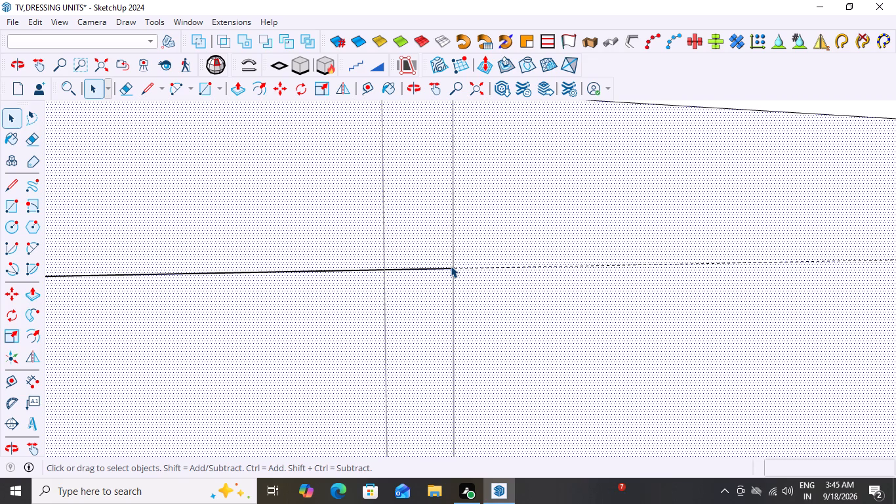
scroll(455, 268, "down", 20)
scroll(455, 268, "down", 9)
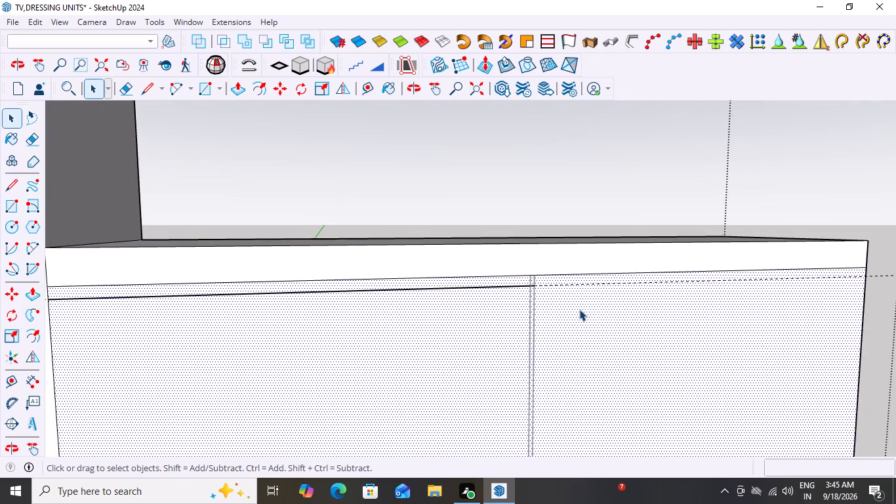
scroll(582, 308, "down", 4)
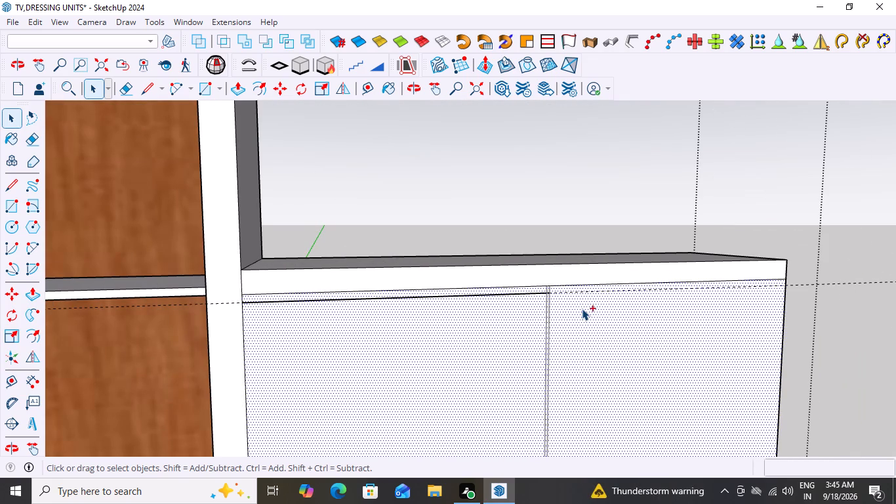
key("ctrl+z")
scroll(540, 291, "up", 13)
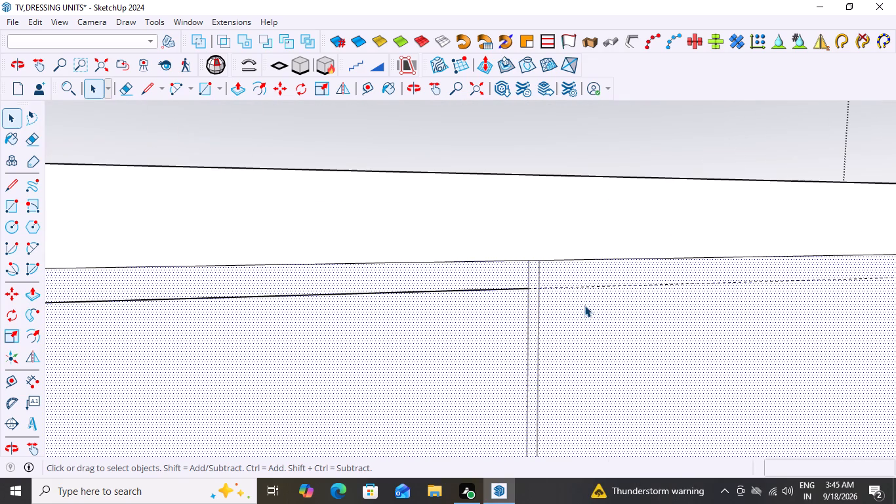
key("ctrl+z")
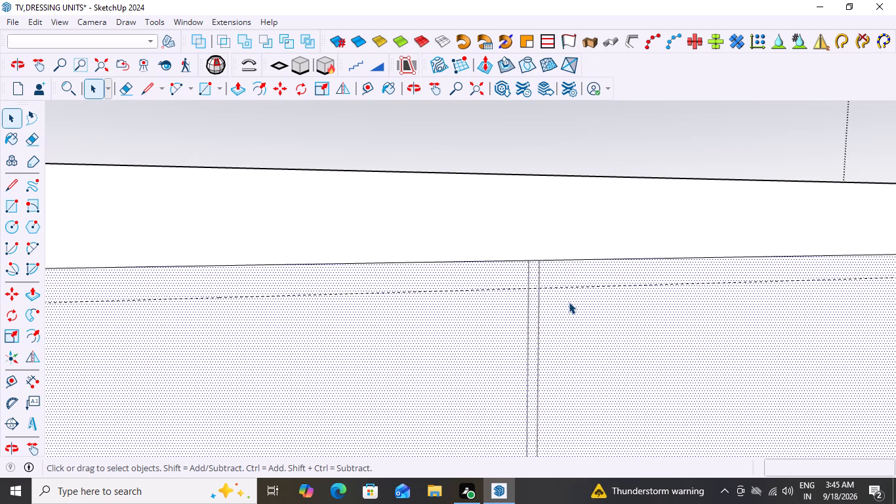
Draw a line about 1' 7 3/4" along the guide, from the centre gap's near edge across the first door to the tall shelf unit.
key("l")
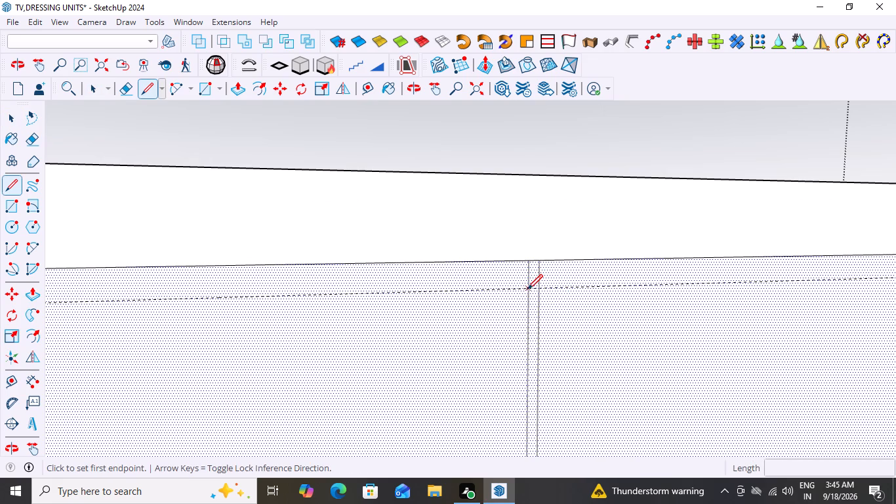
left_click(527, 289)
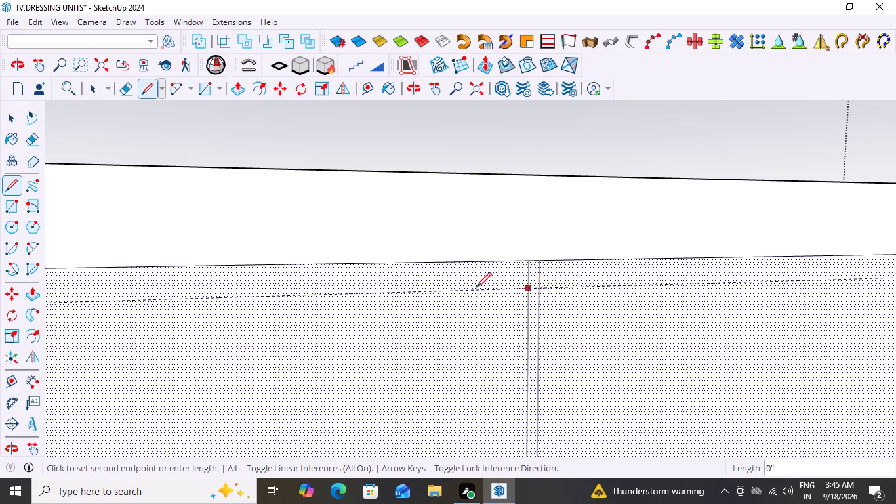
scroll(413, 297, "down", 20)
scroll(288, 348, "up", 4)
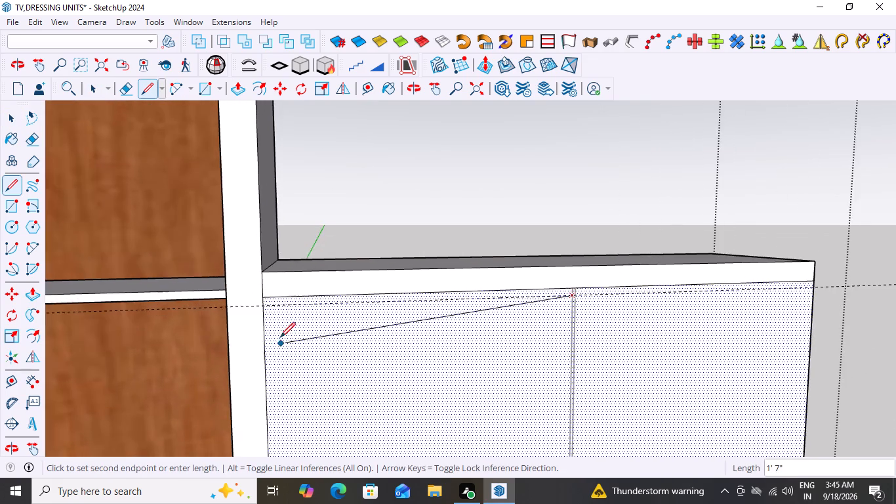
scroll(241, 310, "up", 19)
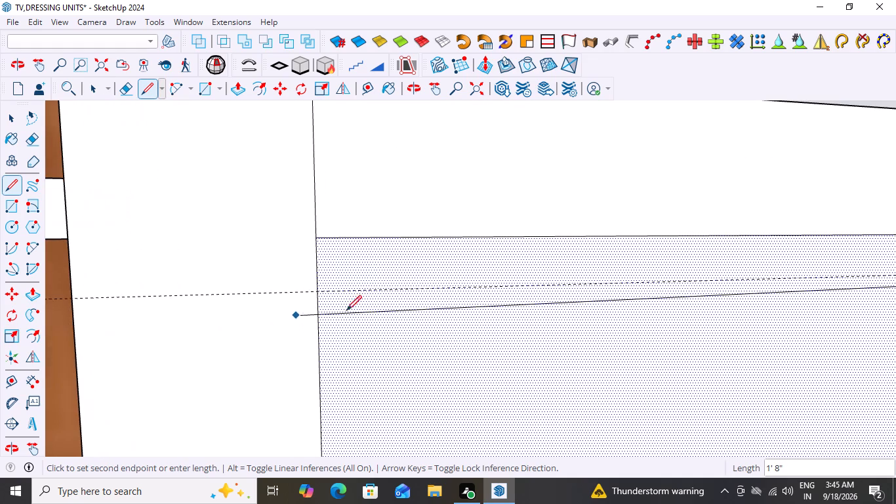
left_click(318, 292)
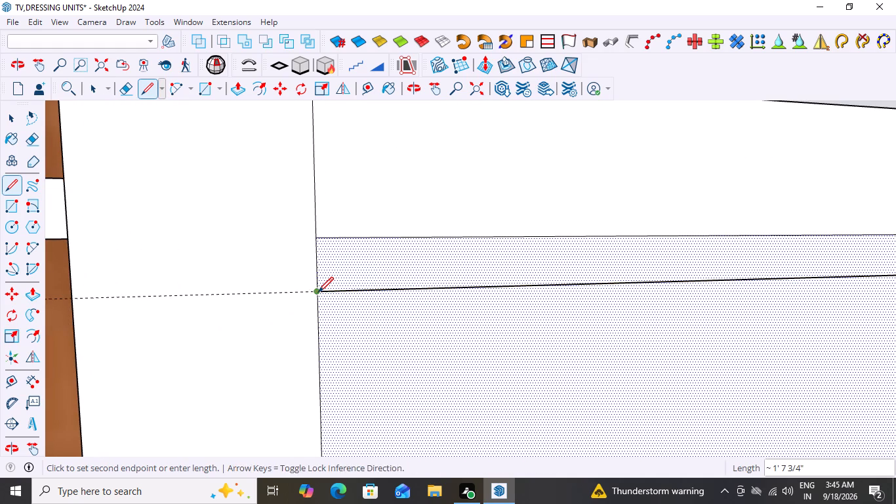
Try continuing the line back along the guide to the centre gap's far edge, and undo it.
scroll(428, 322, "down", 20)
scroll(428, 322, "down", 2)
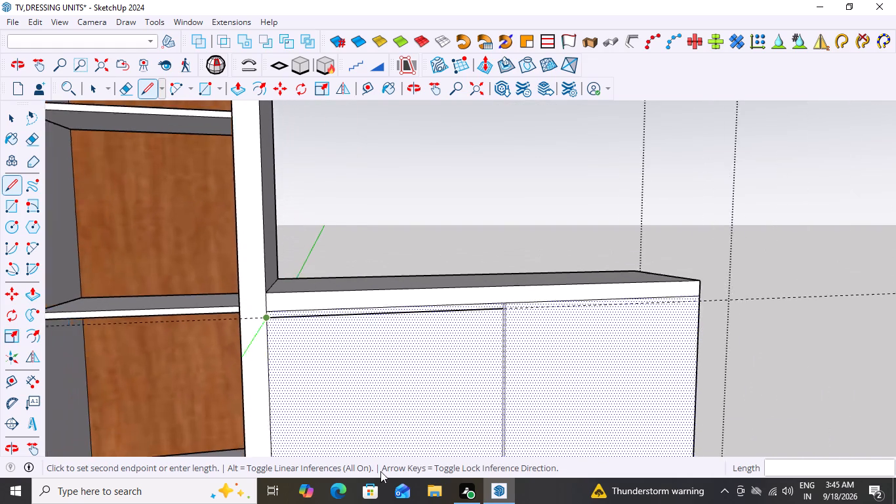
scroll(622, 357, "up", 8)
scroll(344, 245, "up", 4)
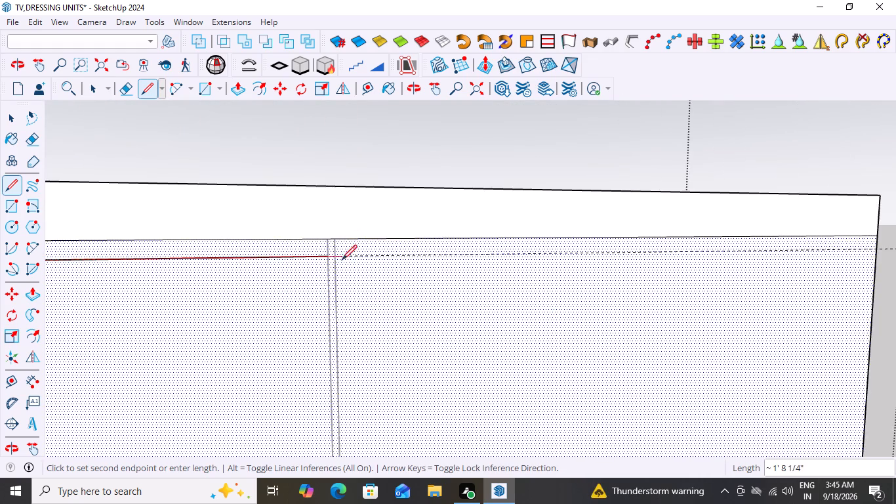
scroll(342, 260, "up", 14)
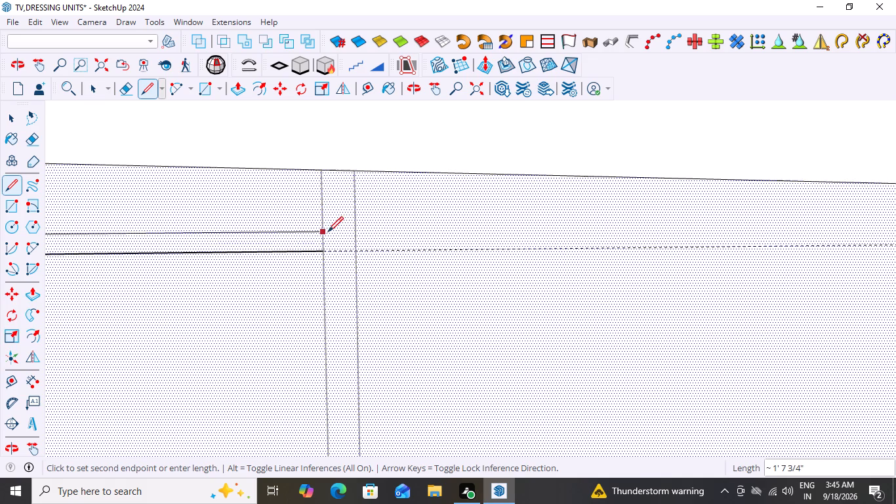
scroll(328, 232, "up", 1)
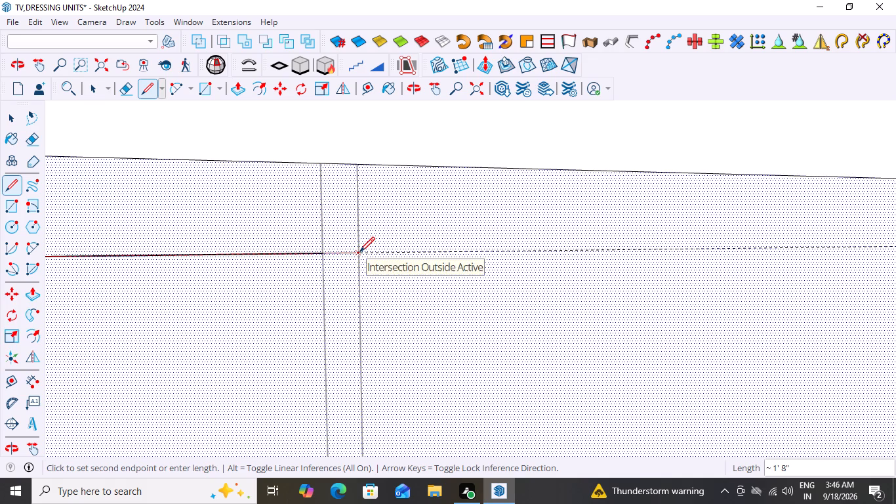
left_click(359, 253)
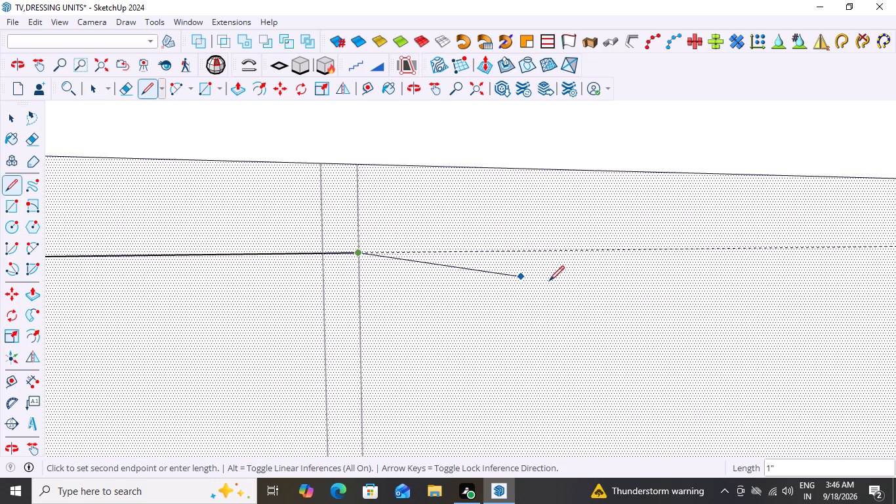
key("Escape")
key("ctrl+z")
Draw a line about 1' 7 3/4" along the guide from the cabinet's outer edge to the centre gap's nearest edge, and close the group.
scroll(524, 280, "down", 2)
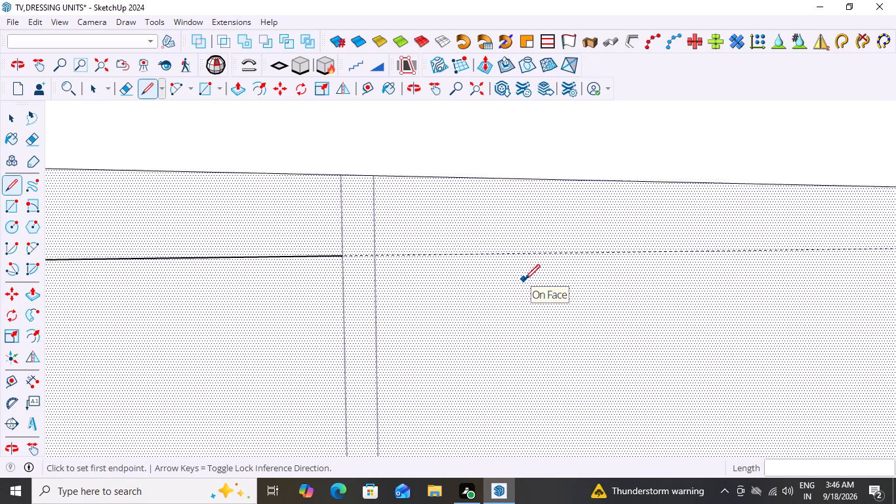
scroll(525, 280, "down", 14)
scroll(620, 308, "down", 10)
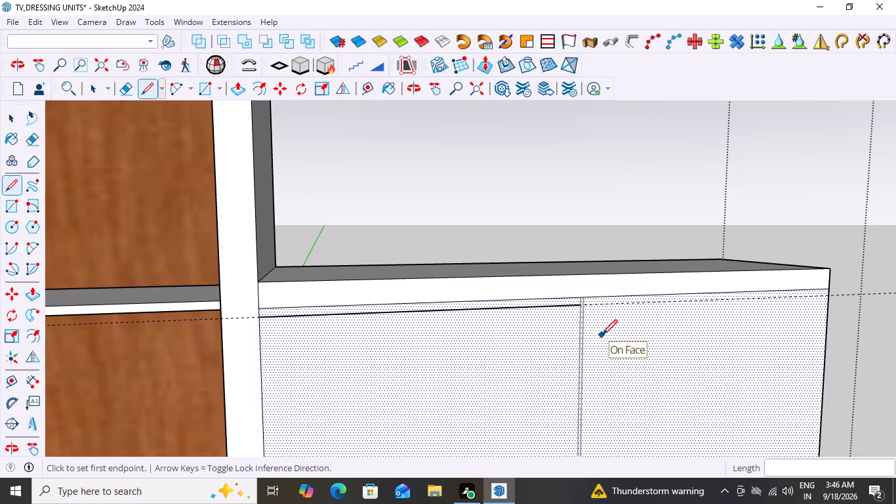
scroll(799, 322, "up", 3)
scroll(895, 301, "up", 8)
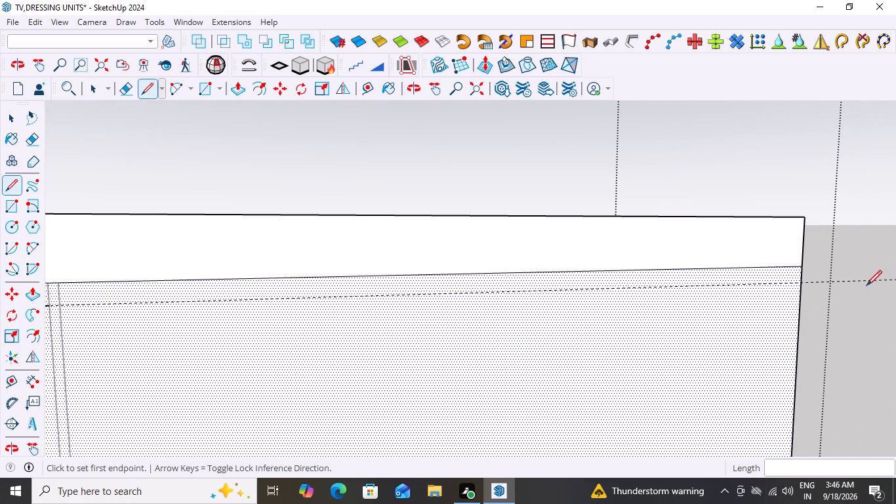
left_click(800, 285)
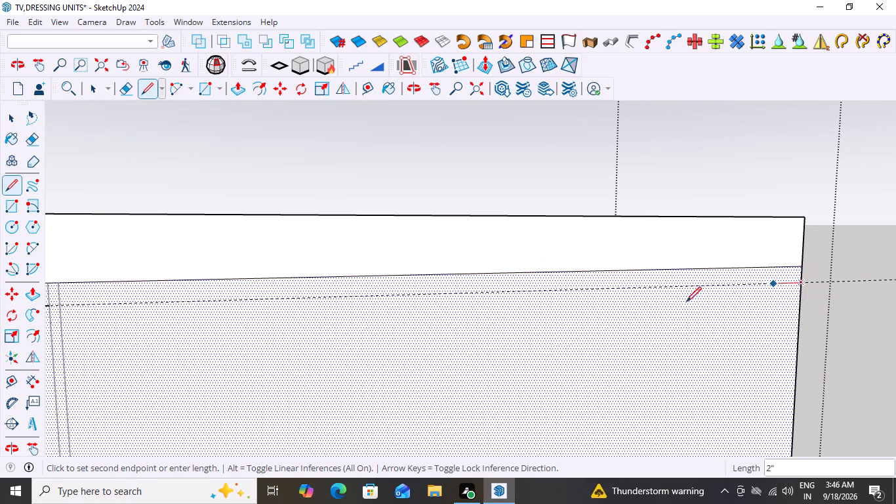
scroll(625, 310, "down", 9)
scroll(457, 310, "up", 9)
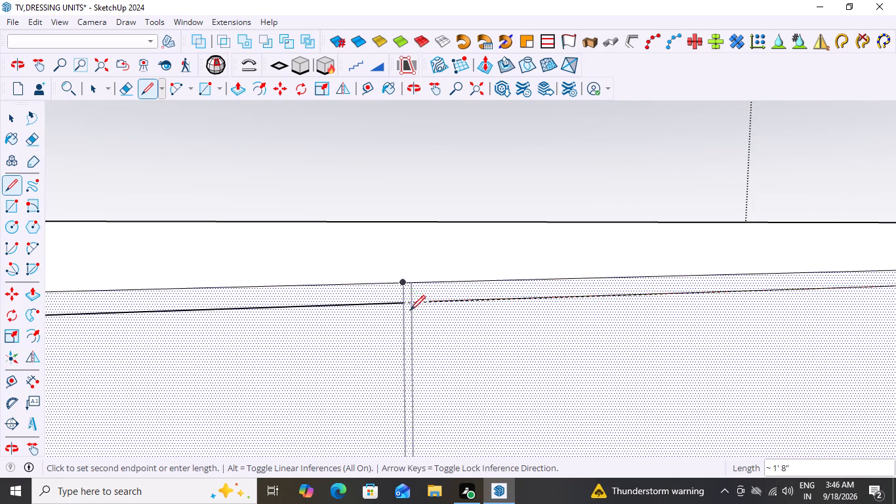
scroll(410, 310, "up", 11)
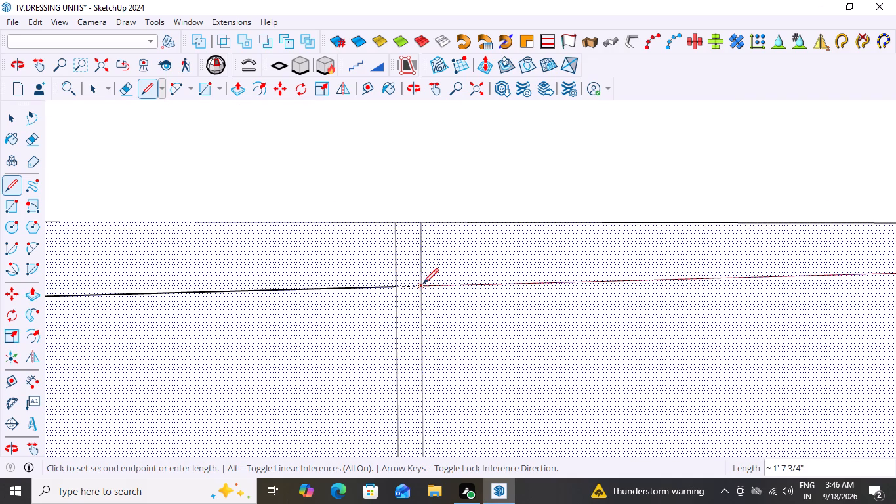
left_click(421, 286)
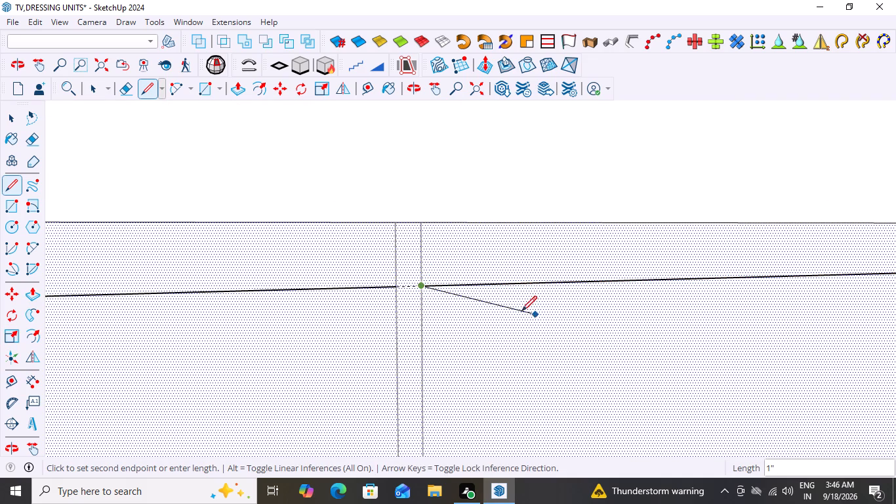
key("space")
scroll(496, 287, "down", 20)
scroll(496, 287, "down", 5)
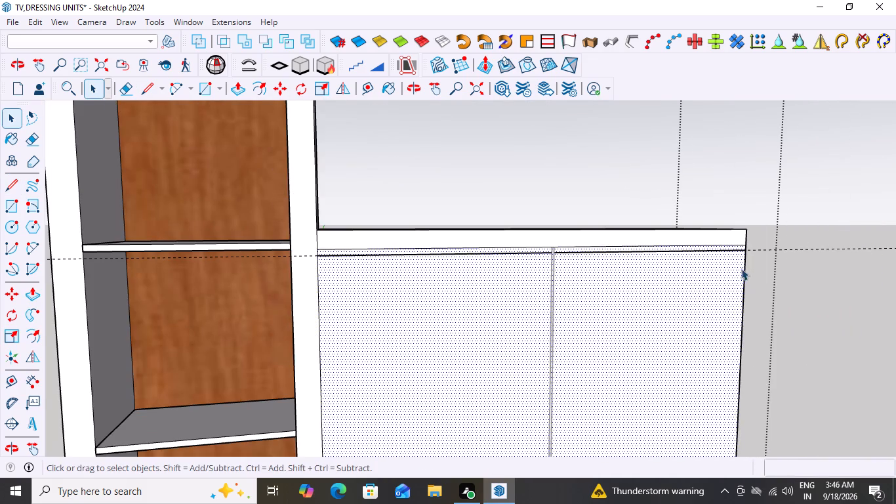
scroll(804, 264, "down", 3)
scroll(827, 201, "up", 1)
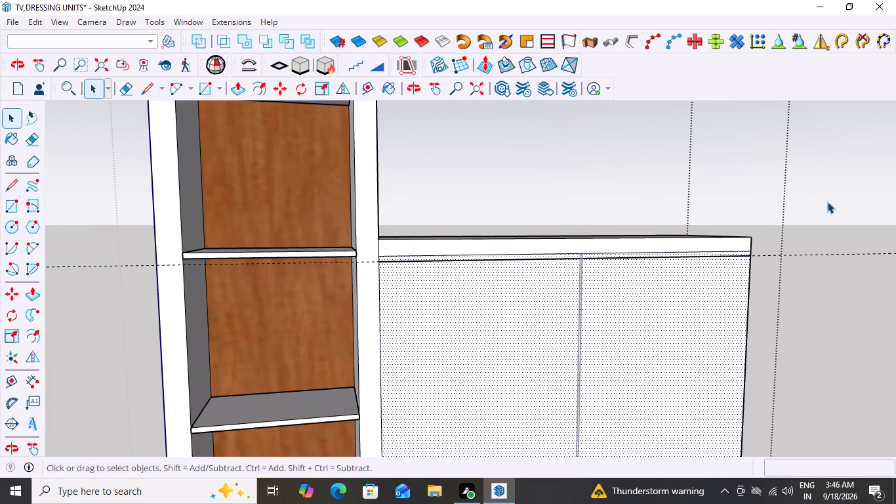
left_click(828, 203)
Delete all guides from the model.
scroll(547, 278, "up", 6)
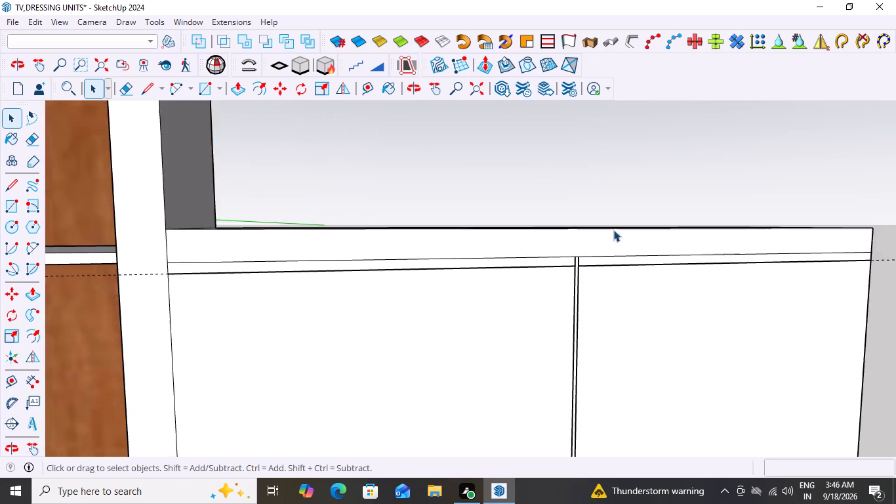
scroll(613, 230, "up", 18)
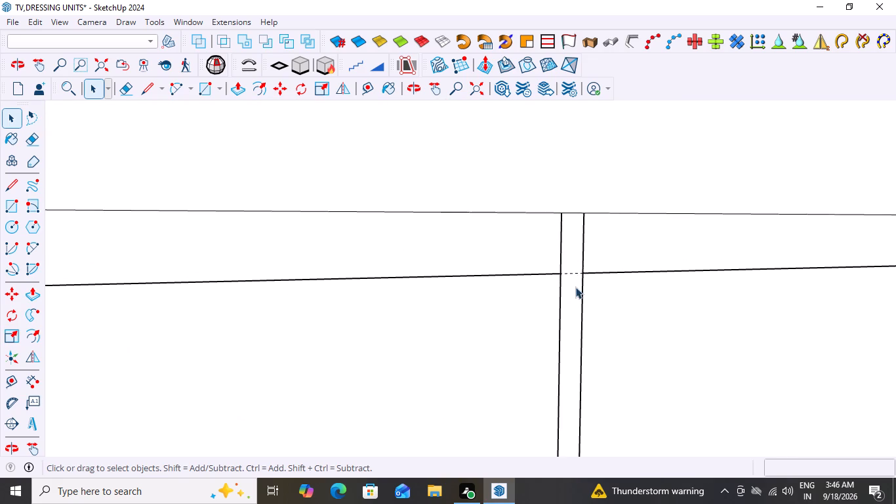
scroll(575, 287, "up", 4)
scroll(576, 288, "down", 20)
scroll(576, 288, "down", 1)
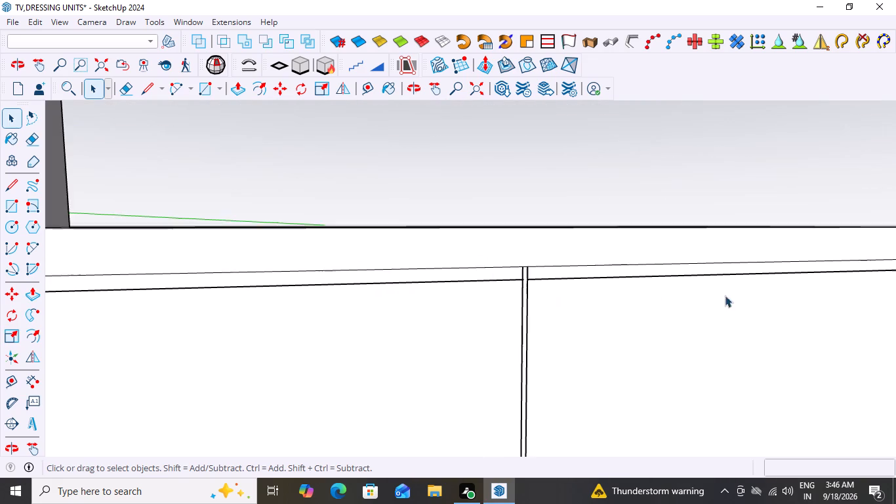
scroll(725, 295, "down", 4)
scroll(838, 305, "down", 7)
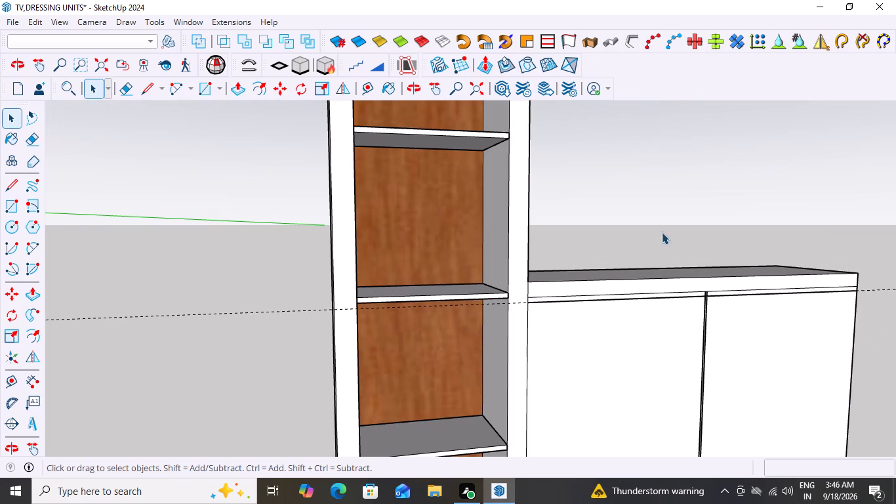
left_click(39, 22)
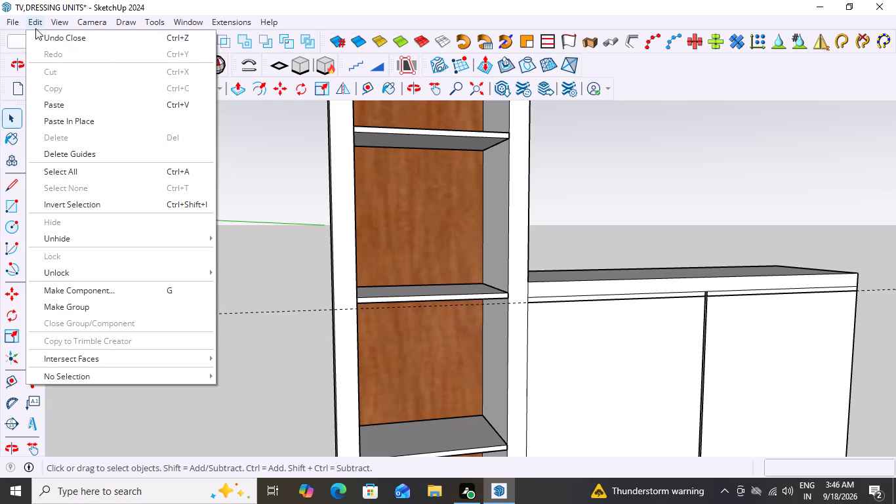
left_click(70, 150)
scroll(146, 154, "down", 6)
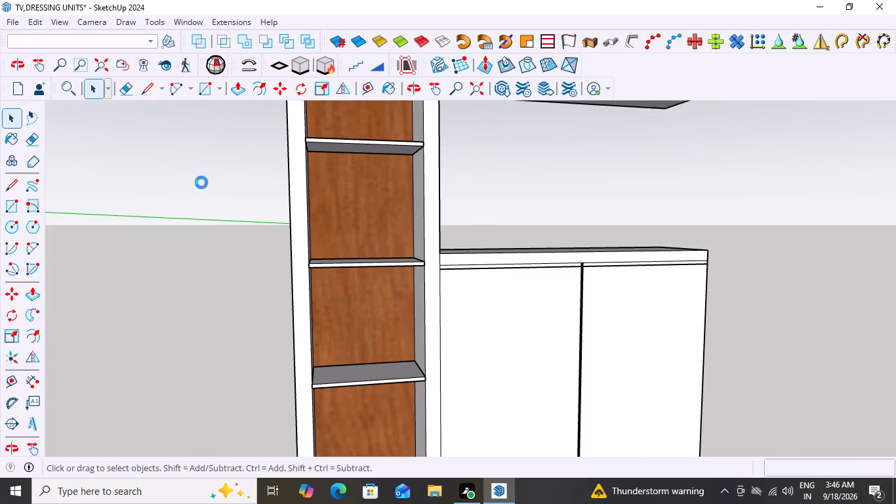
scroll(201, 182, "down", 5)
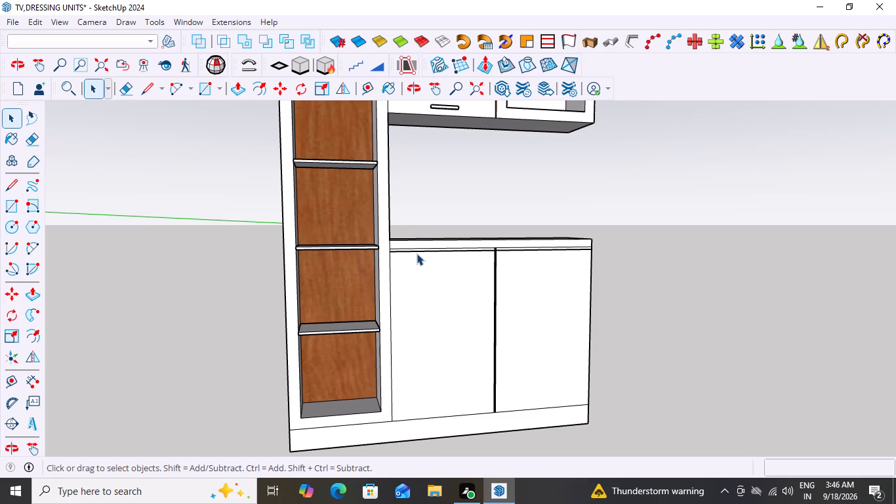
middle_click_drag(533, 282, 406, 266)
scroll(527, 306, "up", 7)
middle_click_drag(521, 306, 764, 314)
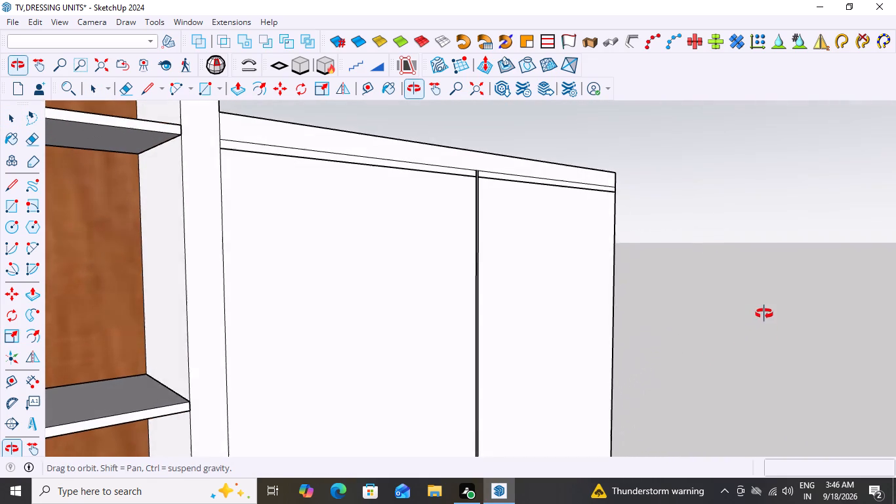
Examine the lower door fronts, their centre gap and the top gap beneath the counter from several angles.
middle_click_drag(764, 314, 765, 313)
scroll(468, 263, "up", 10)
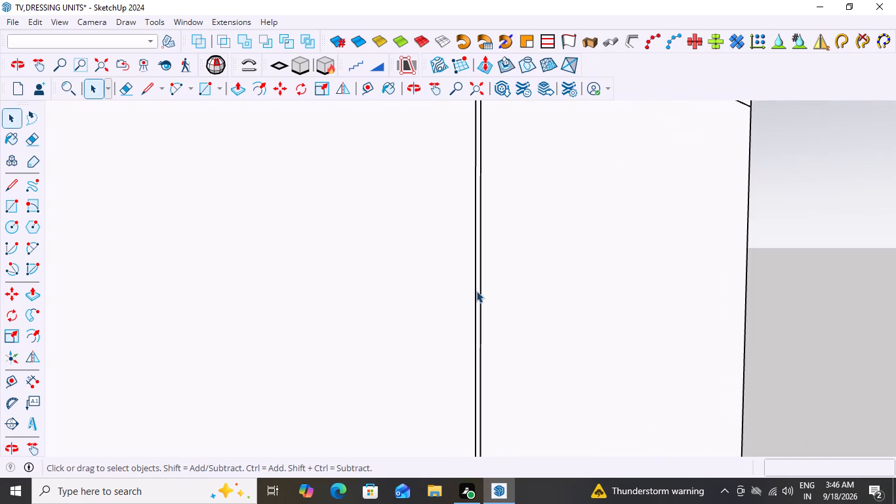
middle_click_drag(476, 291, 144, 284)
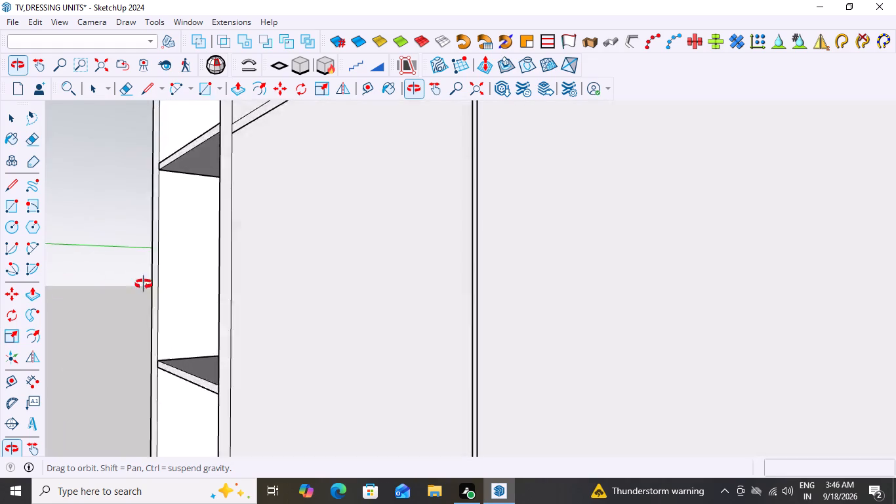
middle_click_drag(144, 284, 374, 303)
scroll(404, 300, "down", 15)
scroll(488, 265, "down", 13)
middle_click_drag(475, 337, 453, 359)
scroll(458, 264, "up", 3)
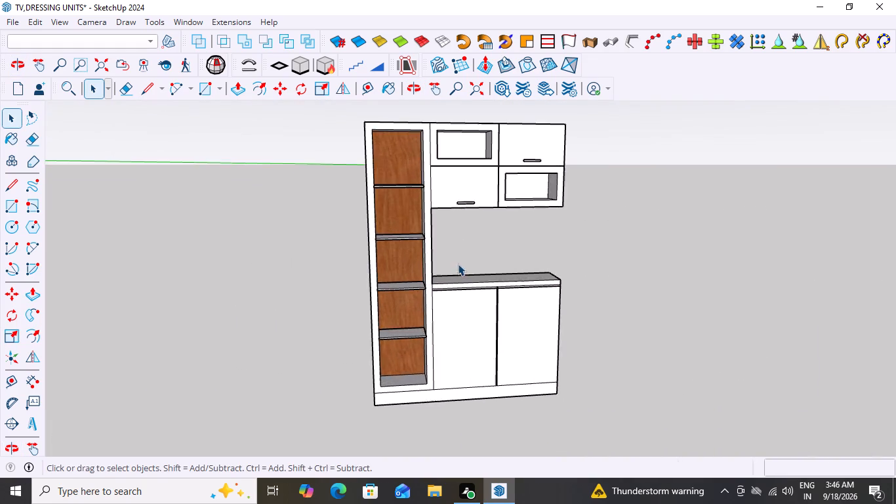
scroll(458, 264, "up", 13)
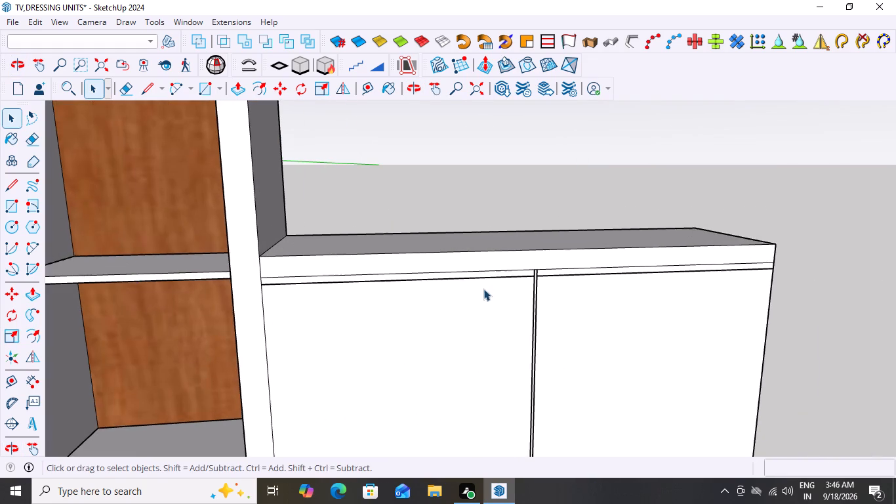
scroll(483, 289, "up", 2)
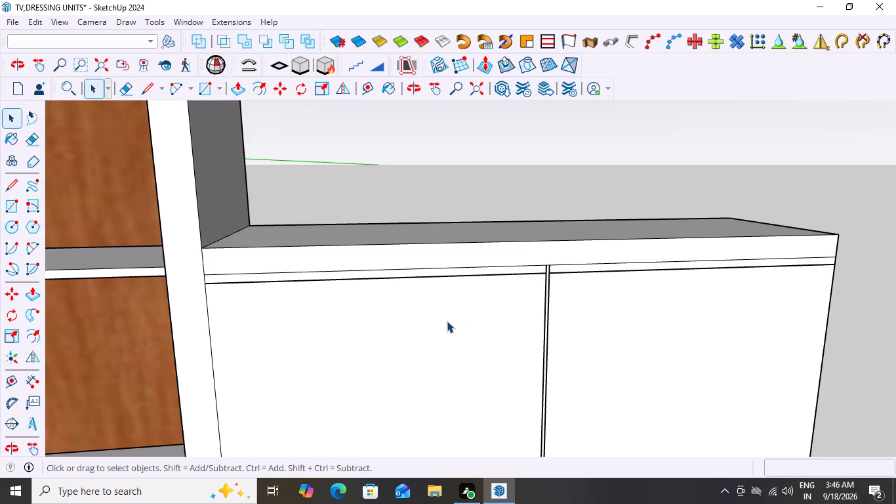
scroll(407, 314, "down", 1)
middle_click_drag(419, 314, 483, 270)
scroll(483, 270, "down", 1)
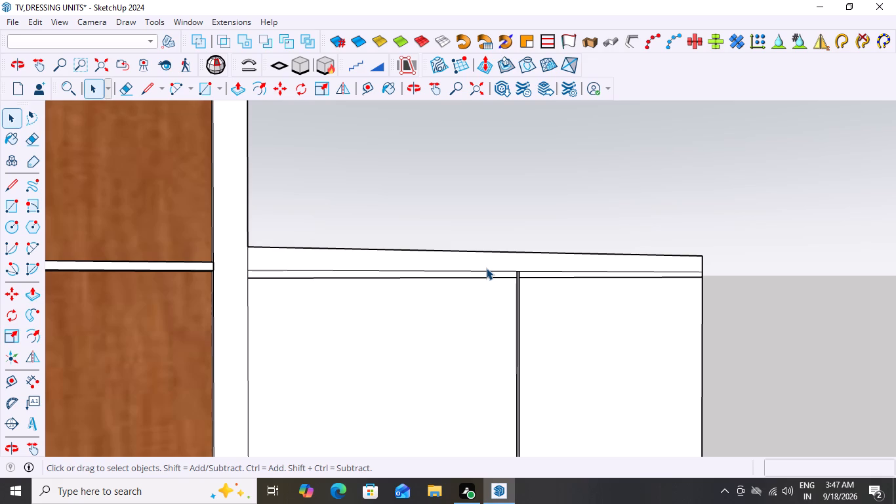
middle_click_drag(503, 289, 485, 343)
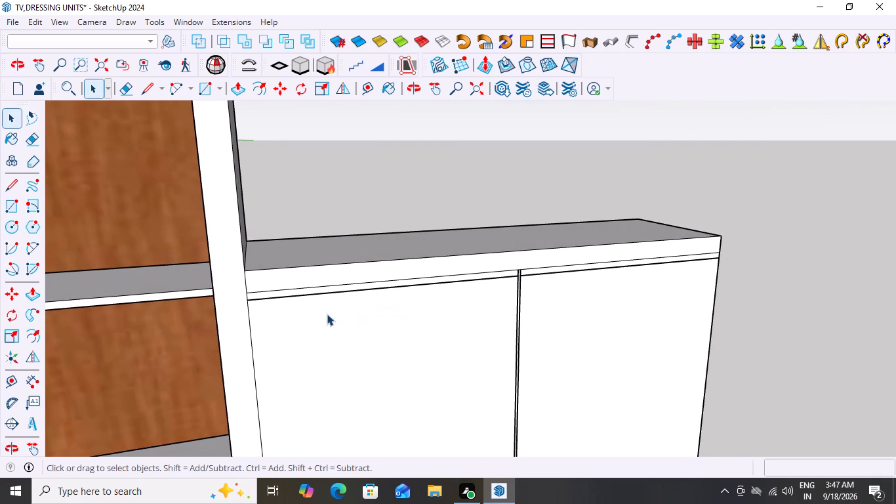
middle_click_drag(312, 313, 301, 289)
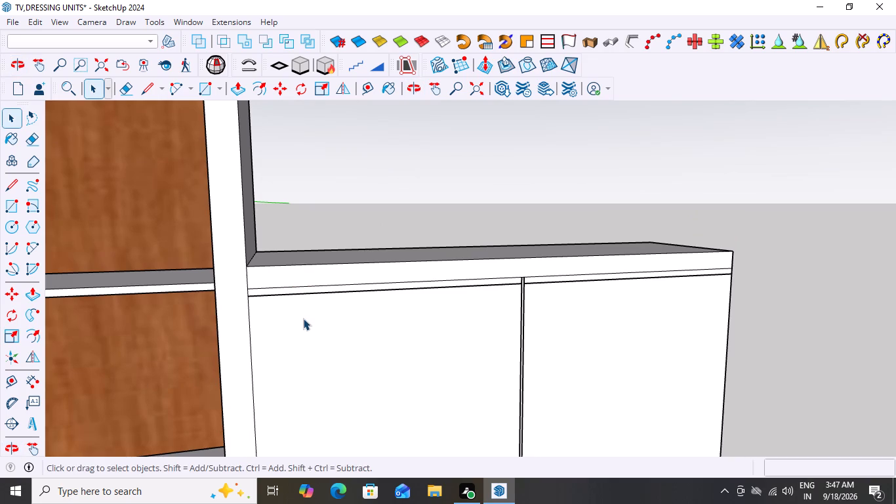
Check which edges belong to the centre gap and which to the cabinet group by selecting them, and clear the selection.
scroll(543, 278, "up", 7)
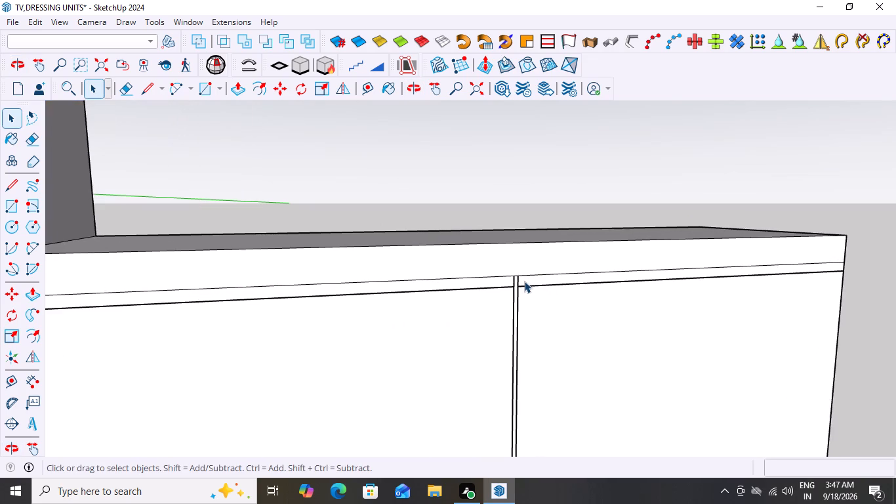
scroll(524, 281, "up", 2)
left_click(508, 280)
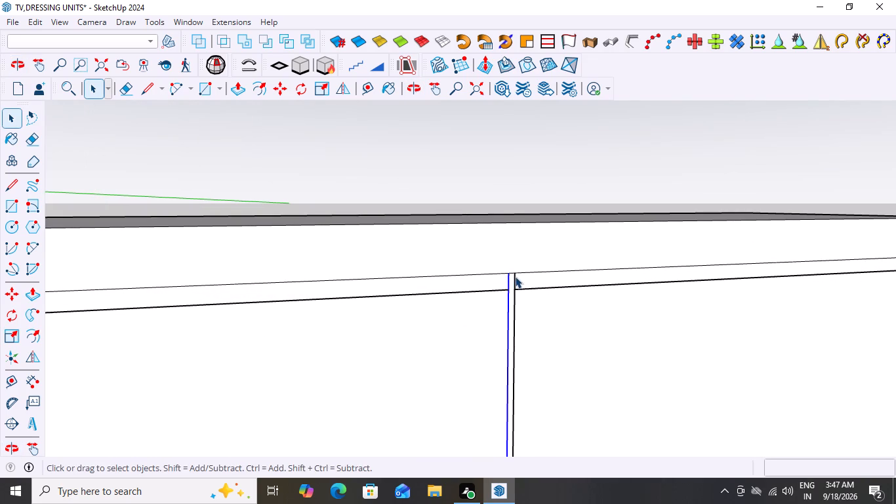
left_click(515, 276)
scroll(511, 299, "up", 6)
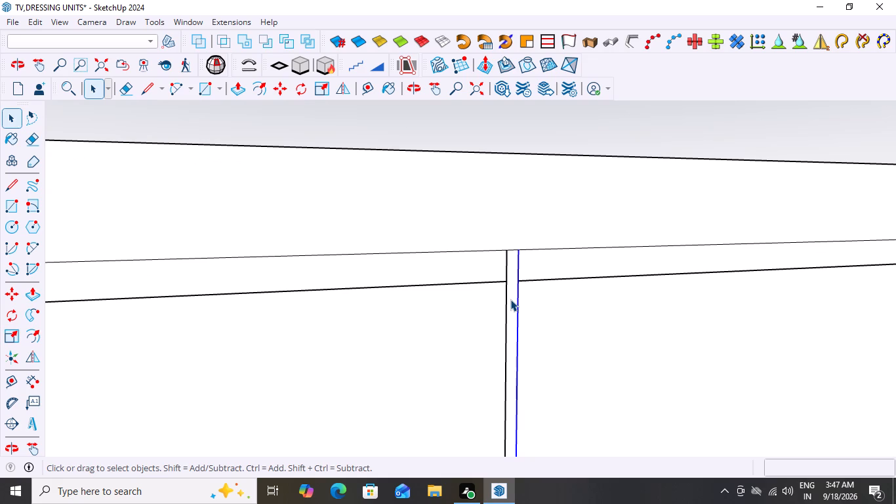
key("space")
left_click(542, 257)
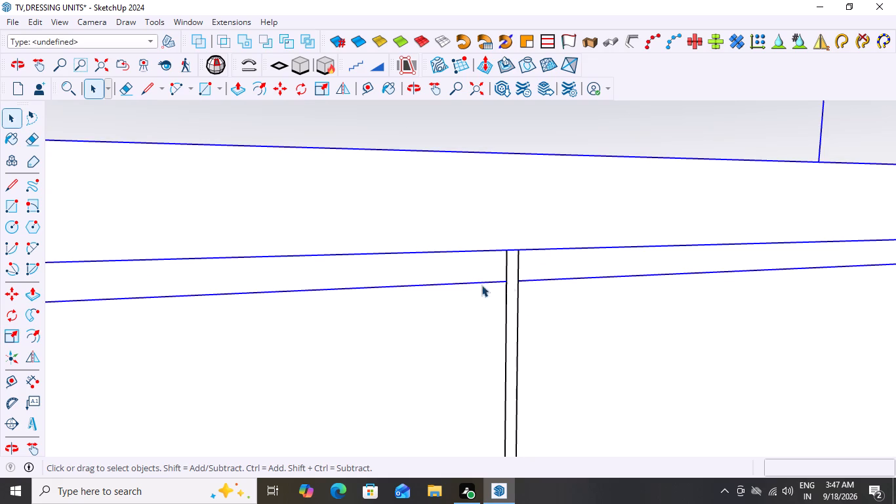
scroll(458, 306, "down", 18)
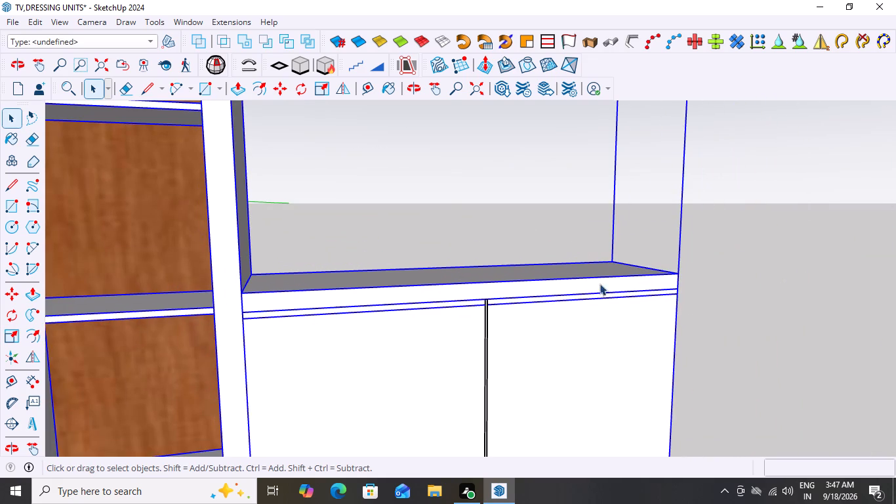
left_click(801, 236)
Draw a rectangle about 1' 7 3/4" by 6 1/4" from the first door's top corner at the shelf unit to the centre gap's near edge.
scroll(325, 364, "up", 4)
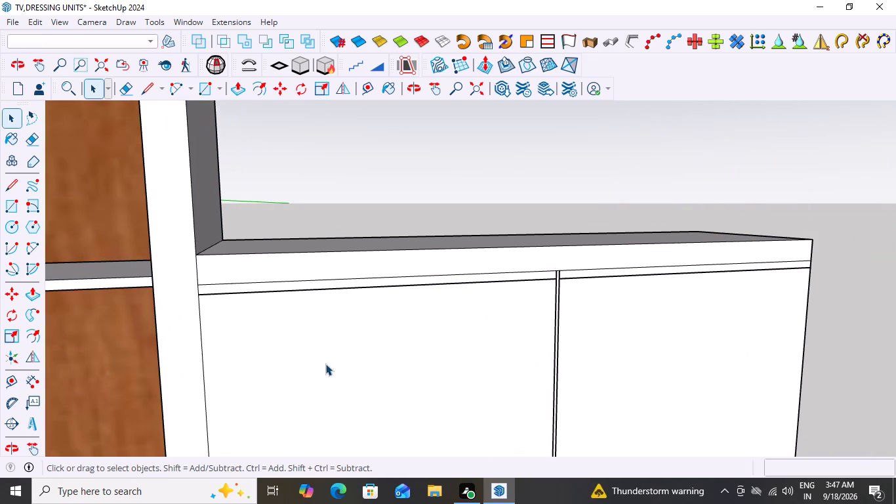
scroll(518, 312, "up", 1)
scroll(518, 312, "down", 3)
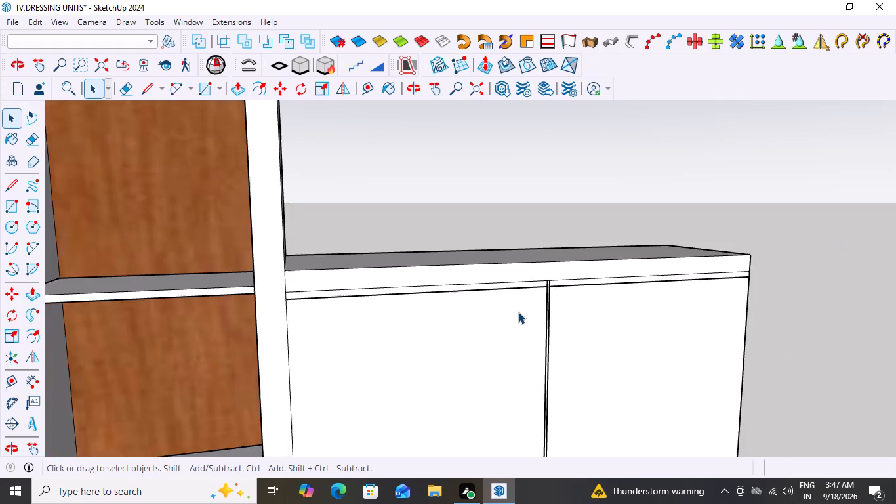
scroll(518, 312, "down", 5)
scroll(391, 329, "up", 5)
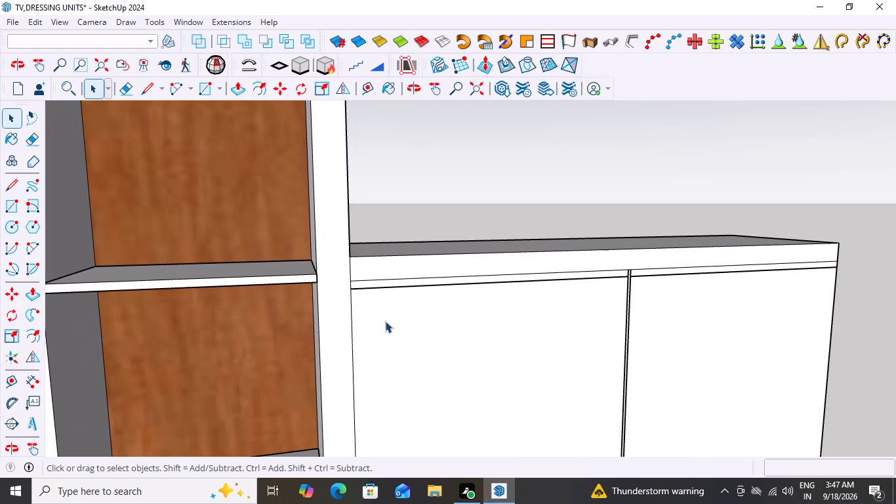
key("r")
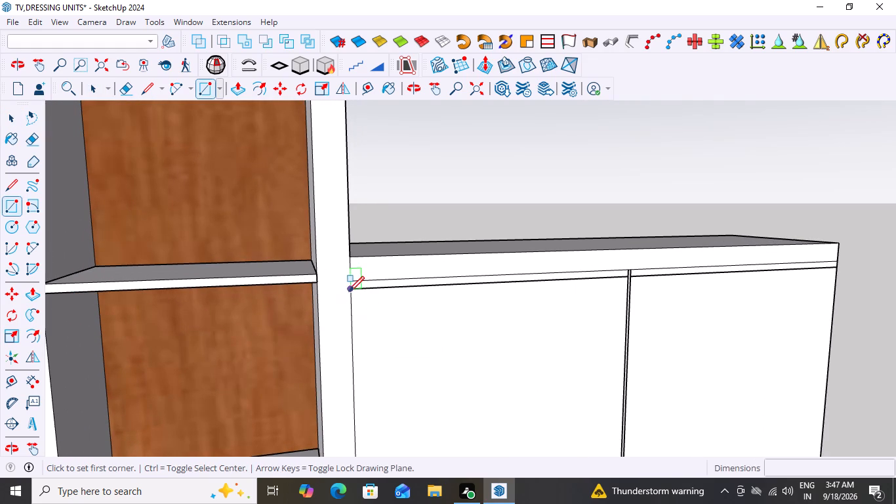
left_click_drag(350, 291, 352, 299)
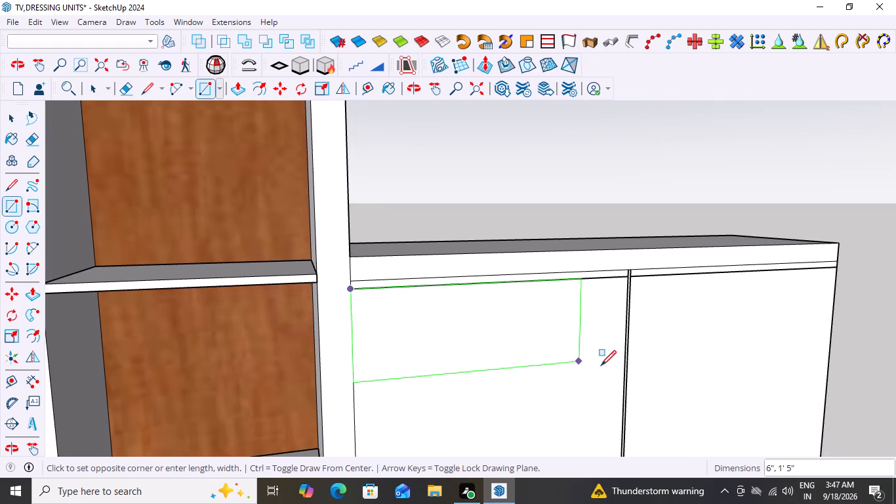
scroll(615, 366, "down", 16)
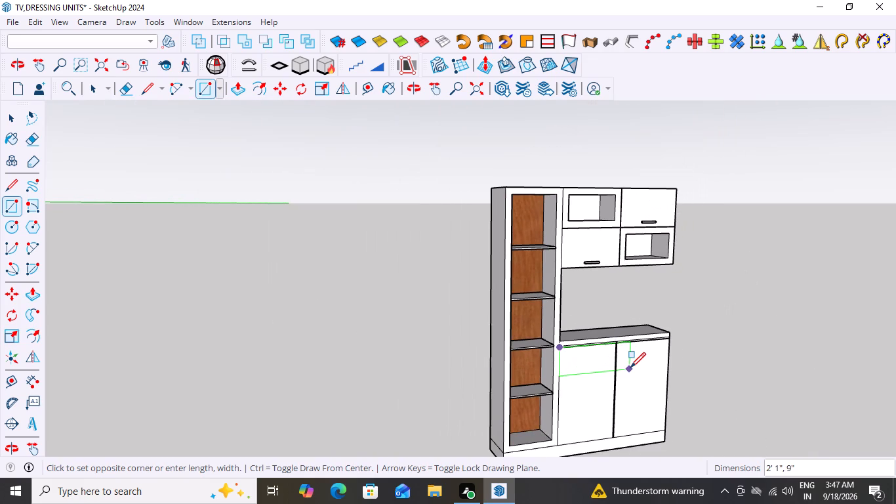
scroll(615, 364, "up", 6)
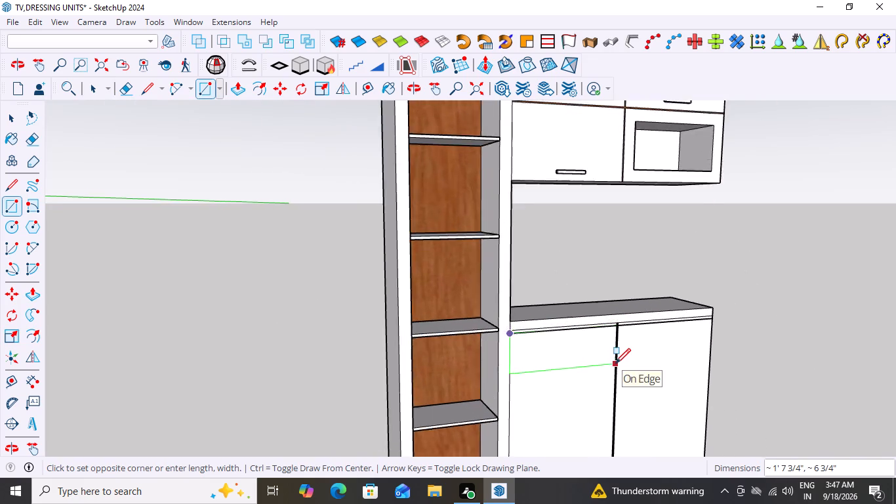
scroll(615, 364, "up", 7)
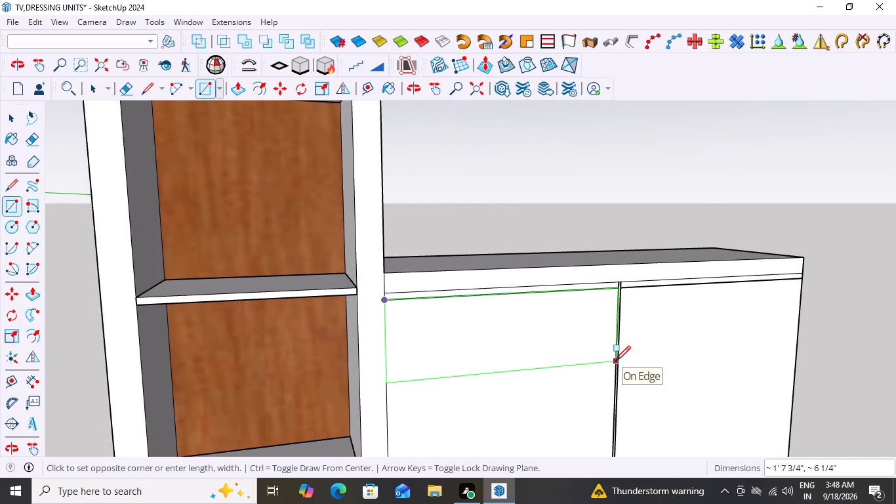
scroll(615, 361, "up", 3)
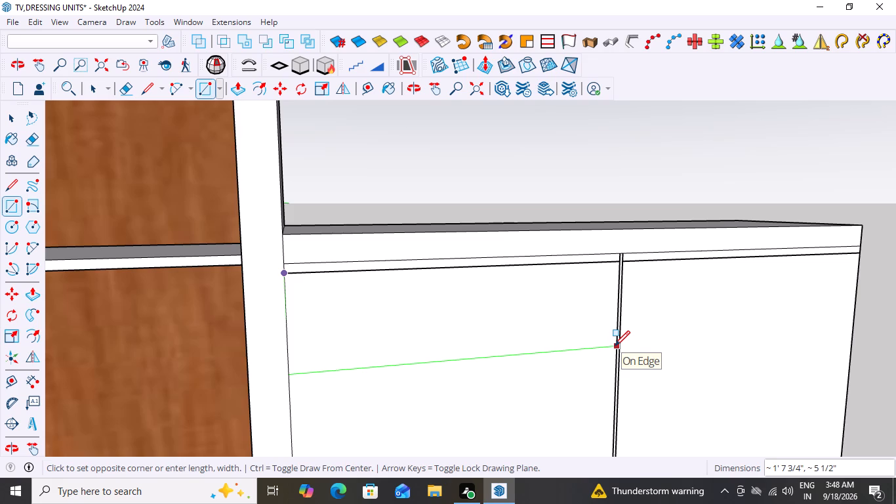
scroll(615, 346, "down", 13)
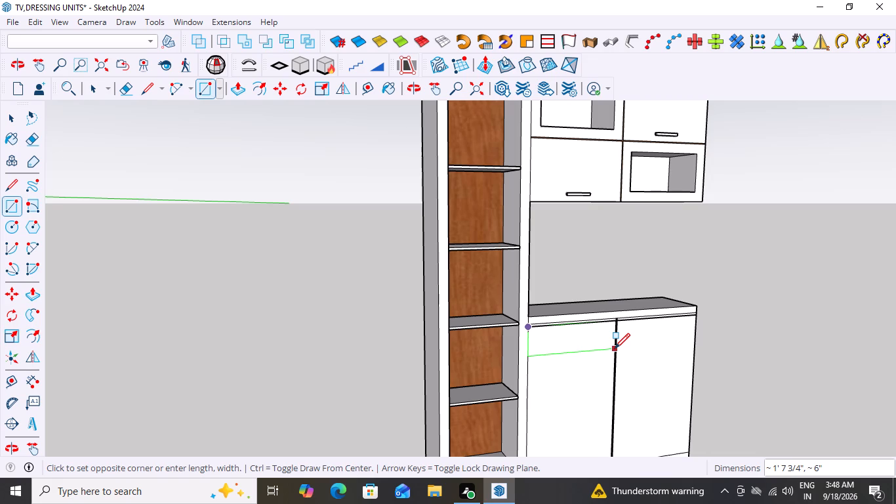
scroll(615, 348, "up", 15)
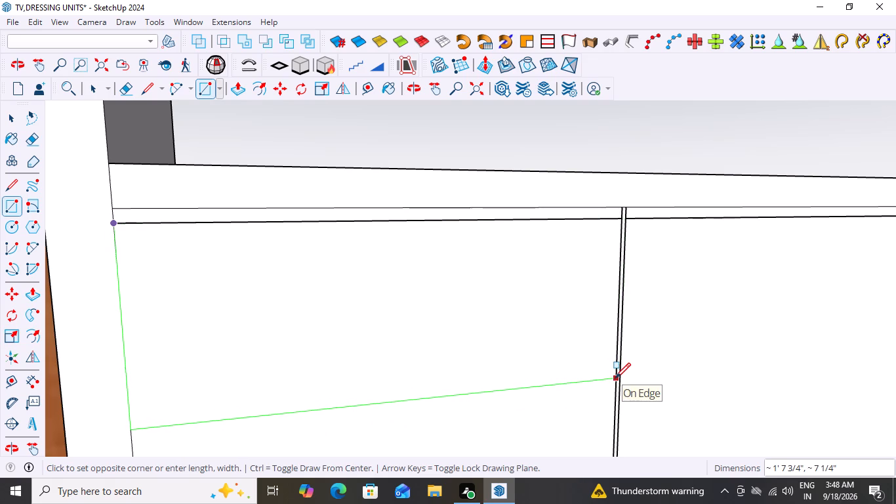
scroll(615, 378, "down", 14)
middle_click_drag(666, 377, 587, 381)
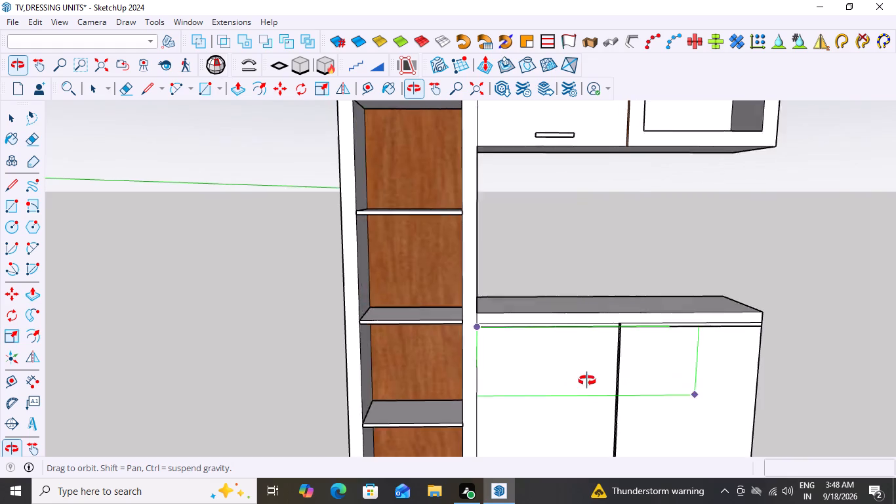
middle_click_drag(587, 381, 563, 369)
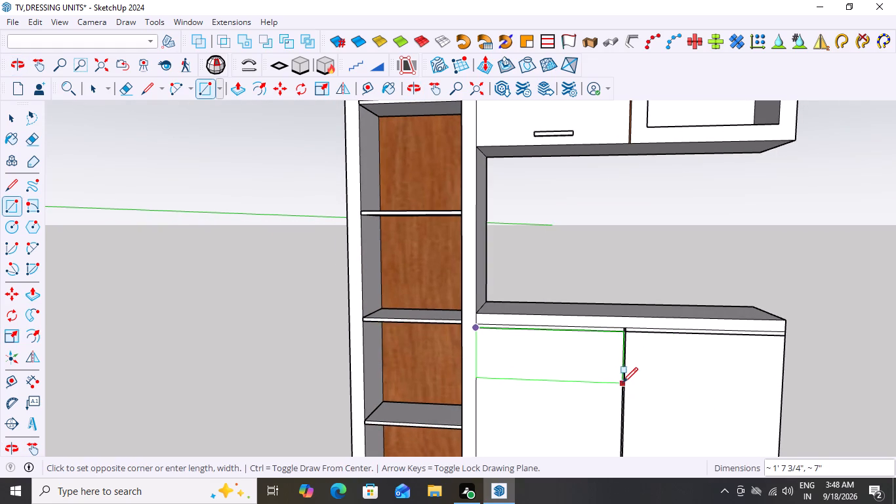
scroll(622, 381, "up", 9)
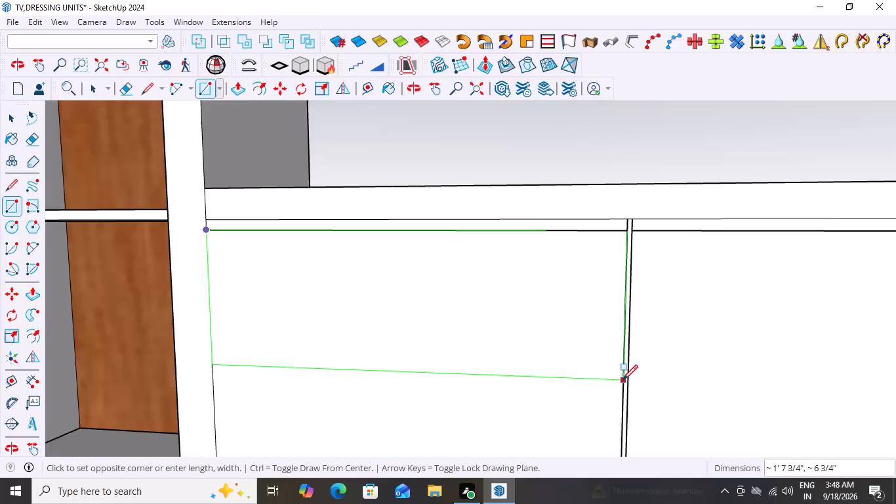
scroll(622, 380, "up", 3)
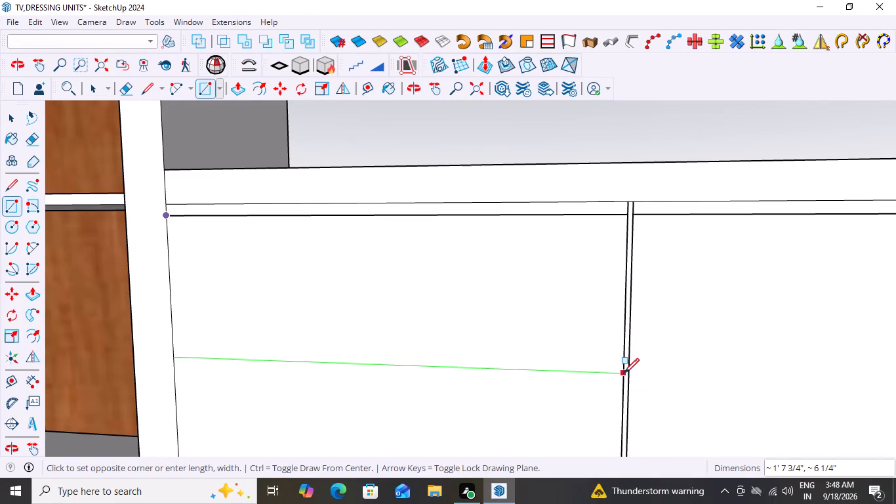
left_click(622, 372)
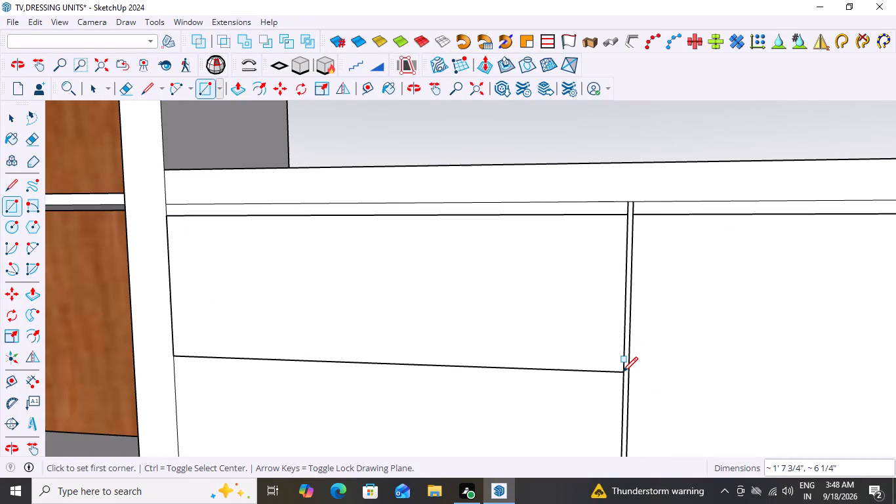
key("space")
Push/Pull the rectangle at the top of the first lower door outward by 3 mm.
scroll(487, 409, "down", 10)
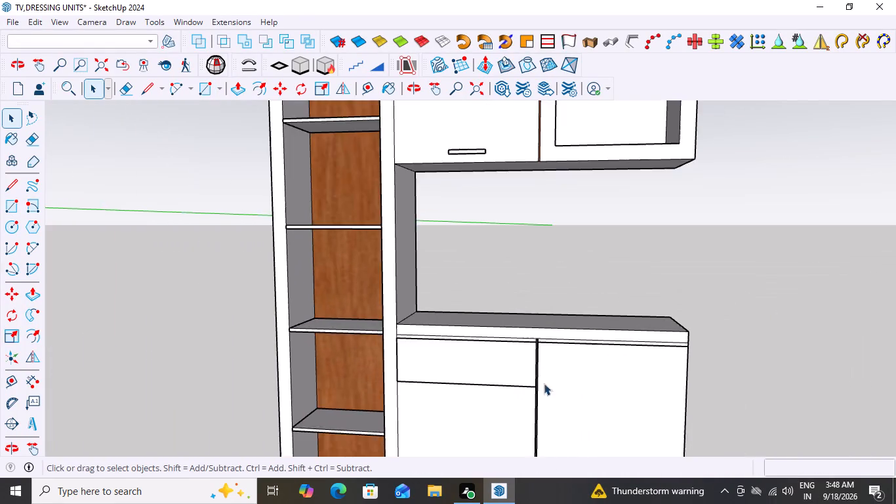
scroll(544, 383, "down", 13)
middle_click_drag(609, 390, 637, 390)
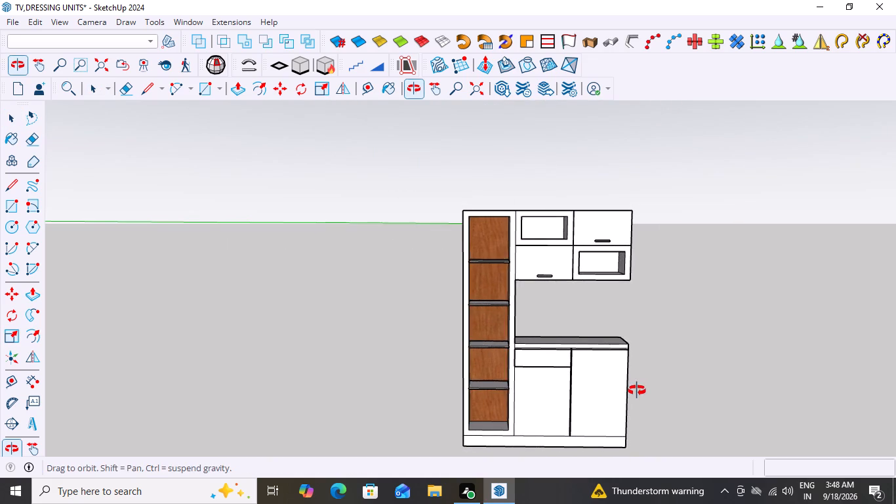
middle_click_drag(637, 390, 632, 390)
scroll(584, 375, "up", 11)
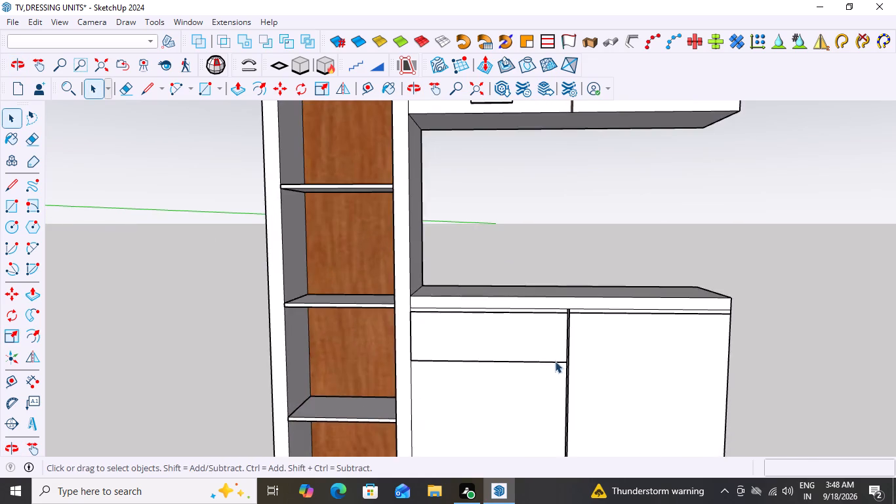
scroll(555, 361, "up", 10)
left_click(544, 343)
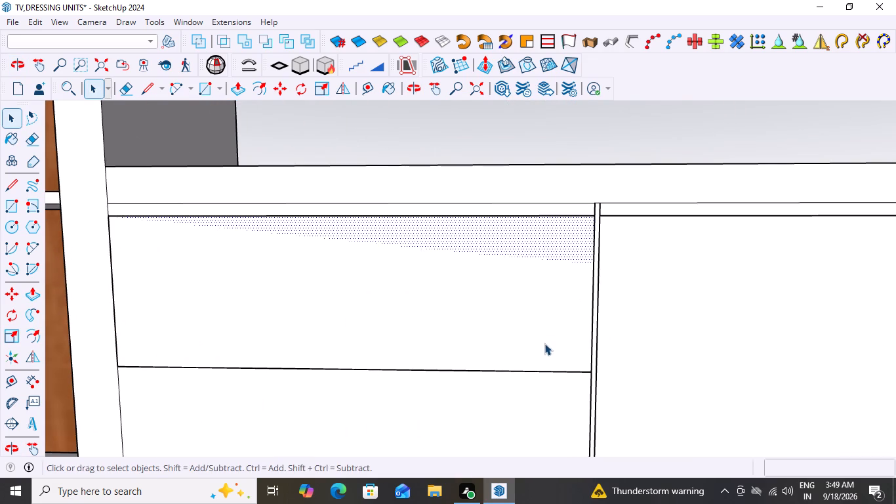
triple_click(544, 343)
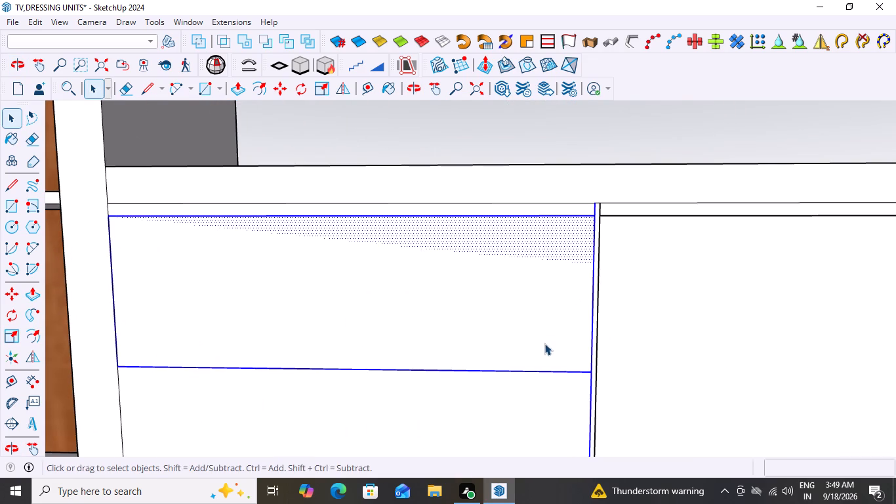
key("p")
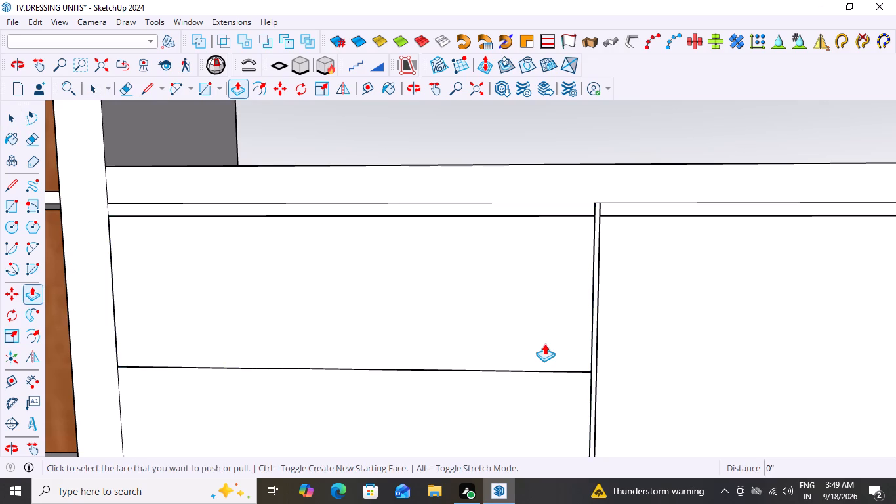
left_click(544, 343)
middle_click_drag(527, 350, 499, 356)
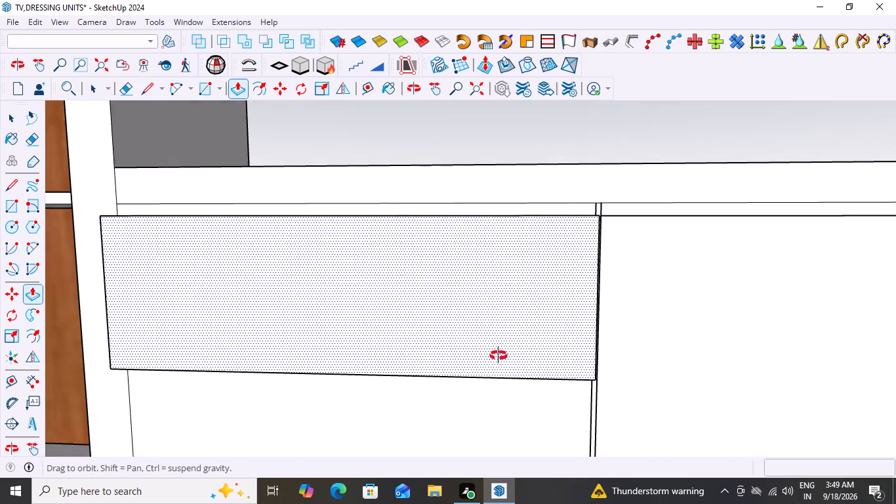
middle_click_drag(499, 356, 386, 360)
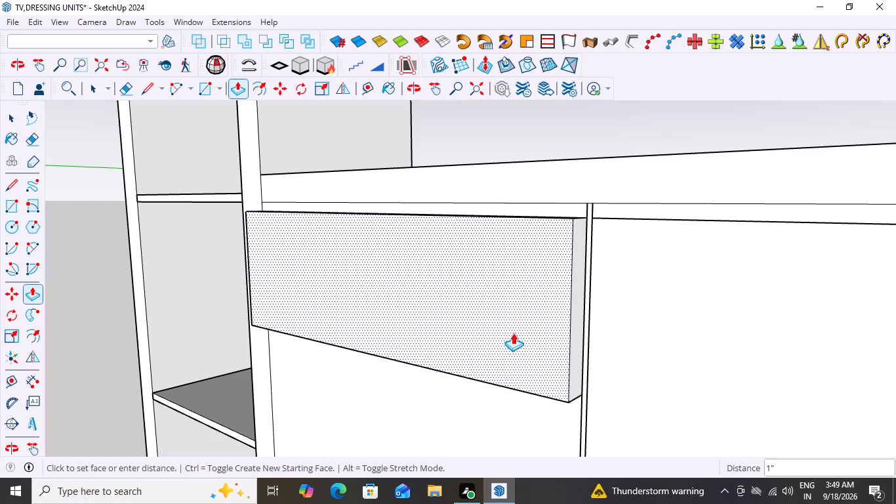
key("3")
type("mm")
key("Return")
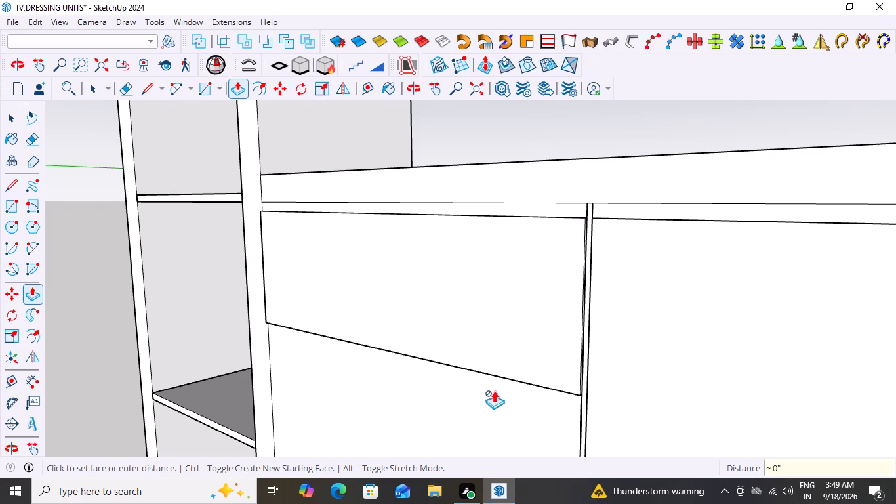
Examine the raised panel's thickness and its lower corner beside the centre gap from both sides.
middle_click_drag(500, 394, 832, 359)
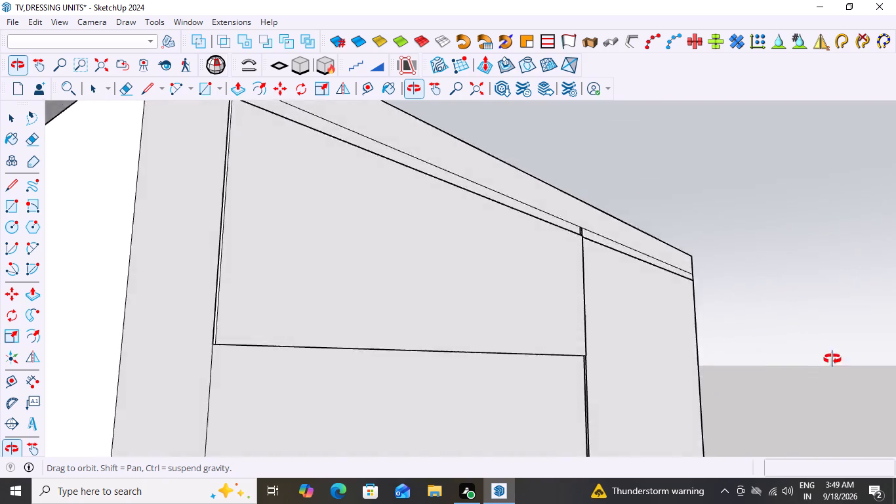
middle_click_drag(832, 359, 485, 394)
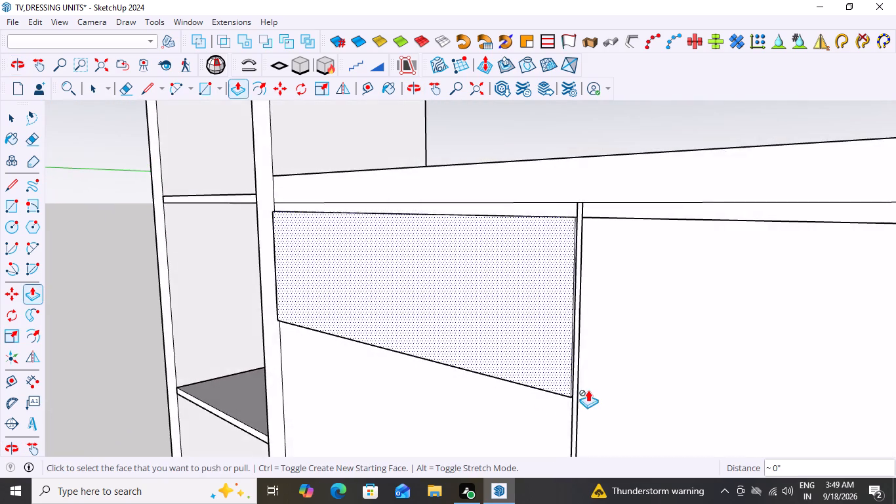
scroll(588, 390, "up", 20)
scroll(588, 390, "up", 2)
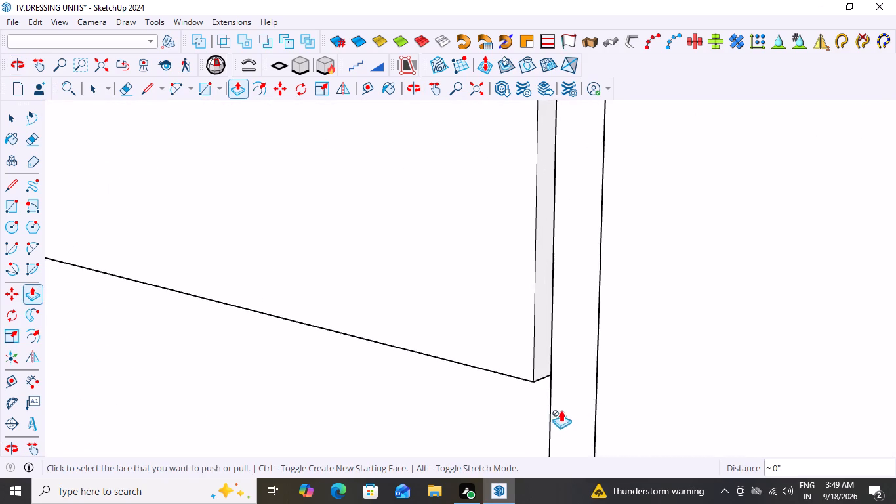
scroll(561, 410, "up", 13)
scroll(551, 385, "down", 10)
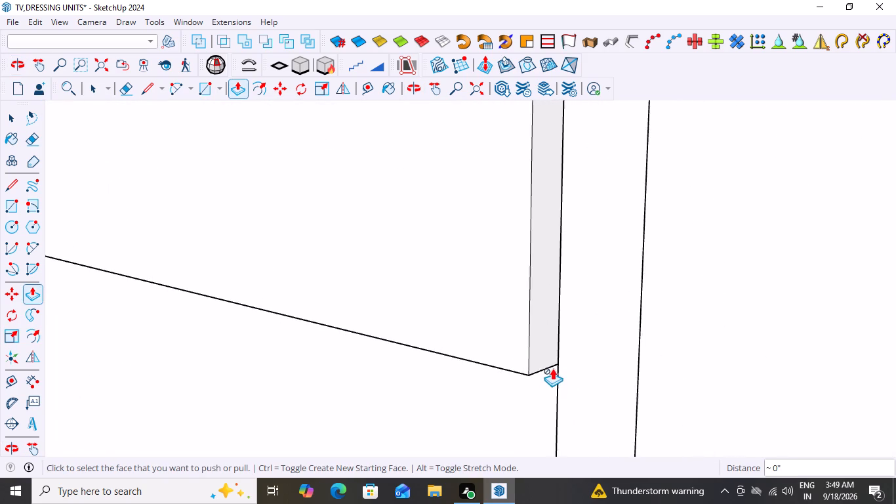
scroll(552, 368, "down", 13)
middle_click_drag(489, 388, 707, 428)
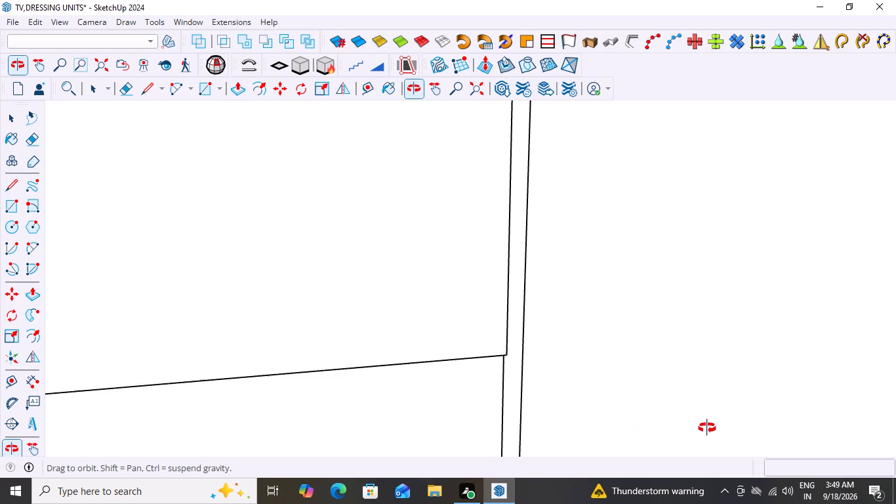
middle_click_drag(707, 428, 499, 424)
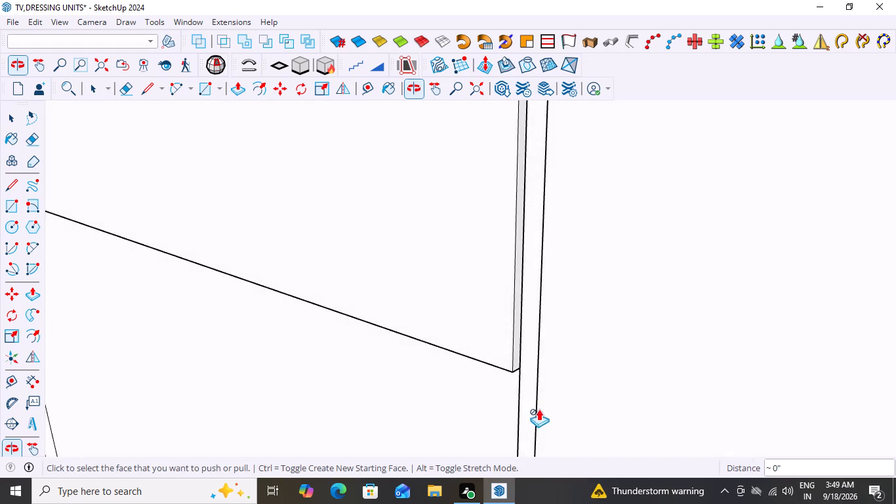
scroll(532, 381, "up", 20)
scroll(532, 381, "up", 1)
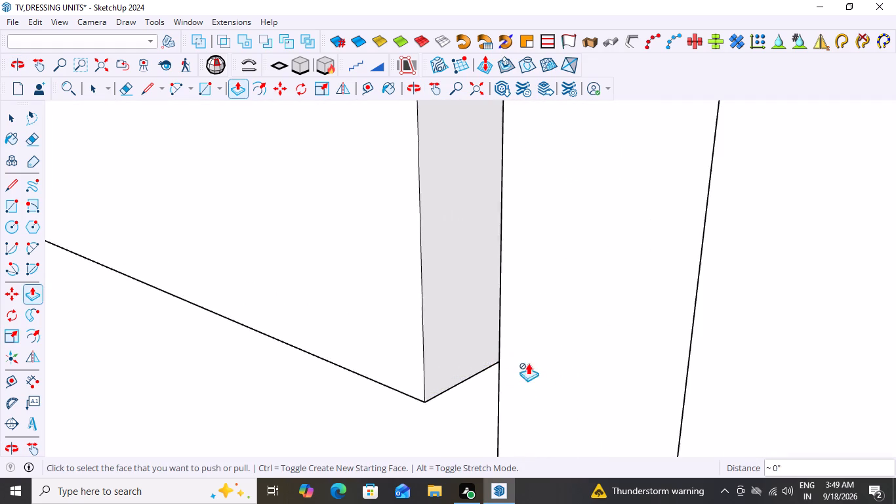
scroll(528, 363, "up", 5)
scroll(547, 370, "down", 16)
scroll(611, 344, "down", 5)
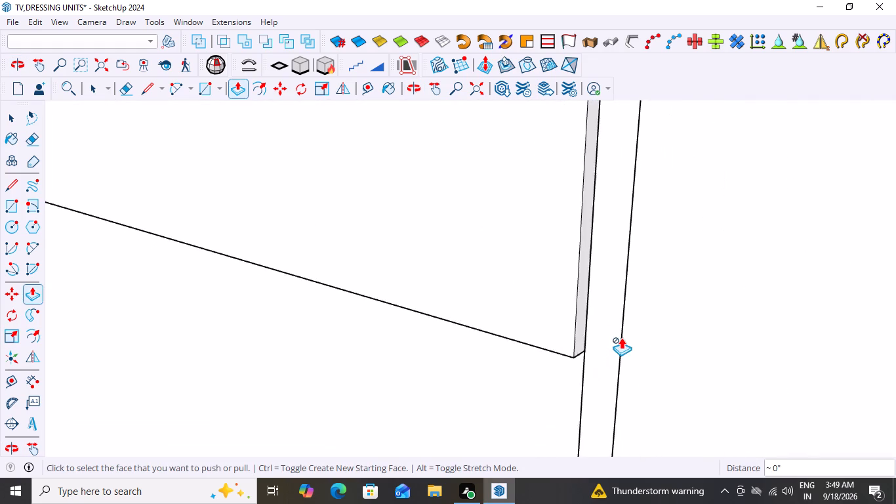
scroll(621, 337, "down", 20)
scroll(621, 337, "down", 16)
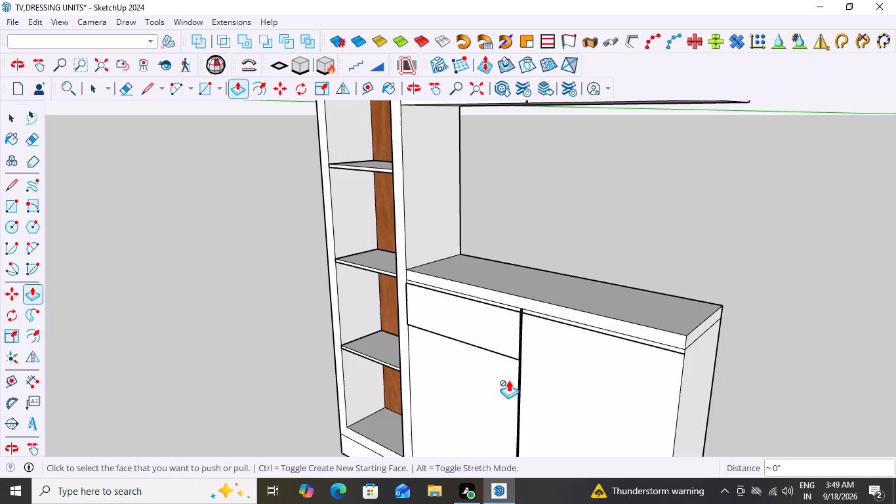
middle_click_drag(577, 379, 798, 377)
scroll(561, 329, "up", 10)
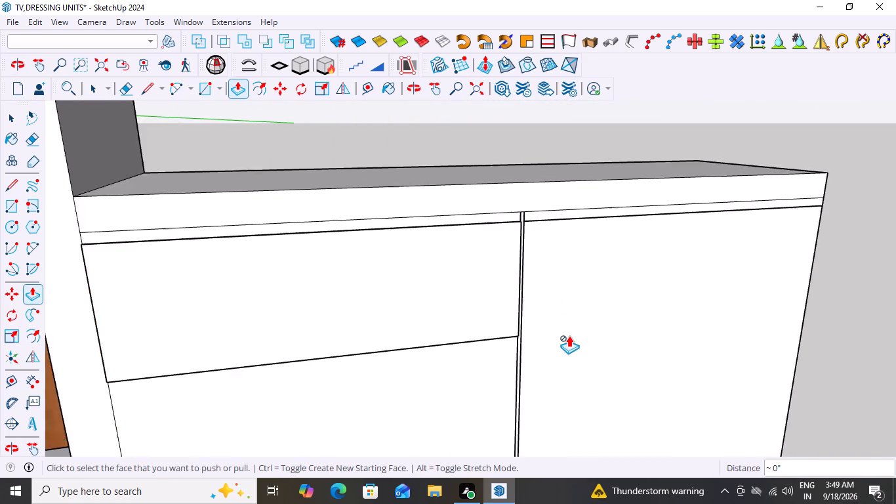
scroll(569, 335, "up", 3)
Select the raised panel's front face to check its extent and edge beside the centre gap, and clear the selection.
key("space")
scroll(563, 336, "down", 6)
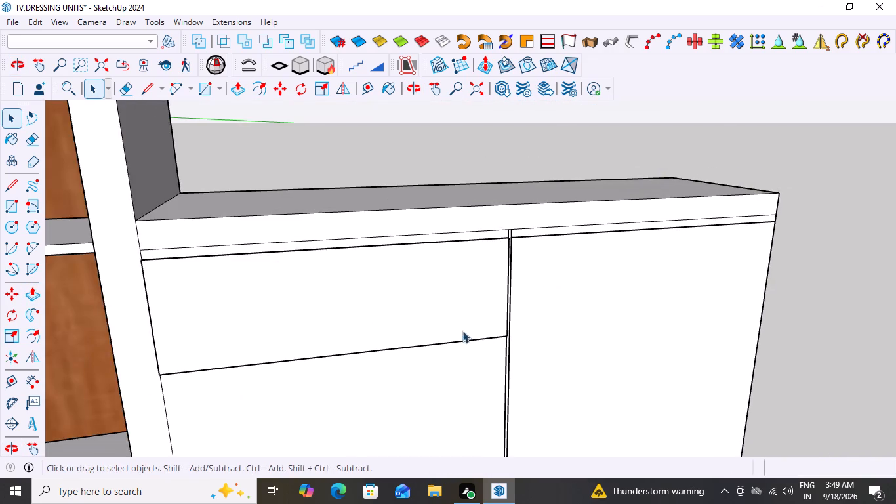
middle_click_drag(468, 327, 364, 343)
left_click(436, 312)
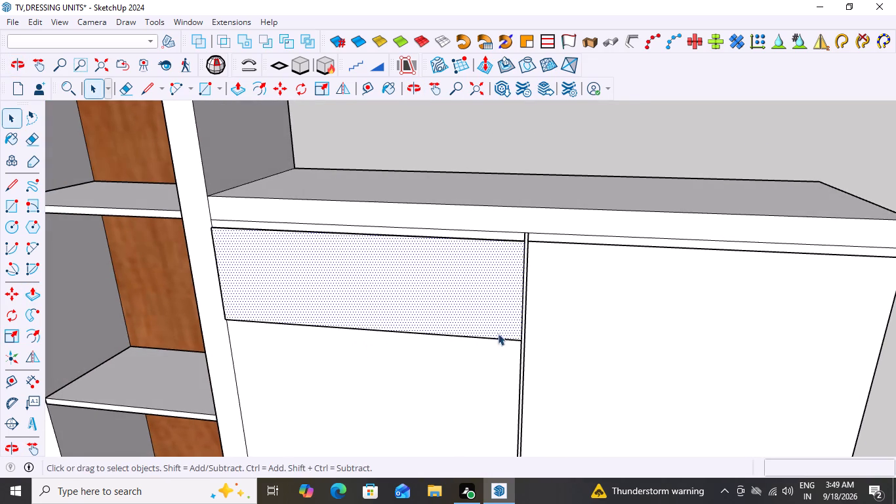
middle_click_drag(449, 338, 348, 332)
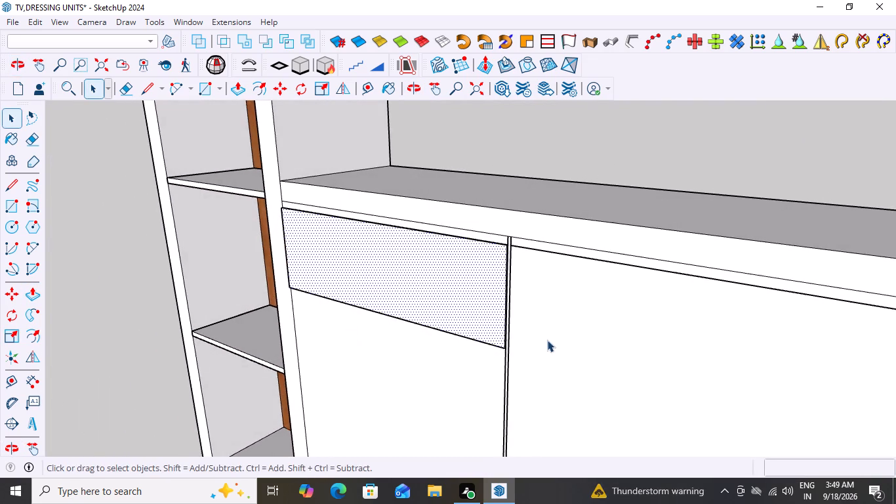
scroll(548, 340, "up", 2)
scroll(487, 345, "up", 17)
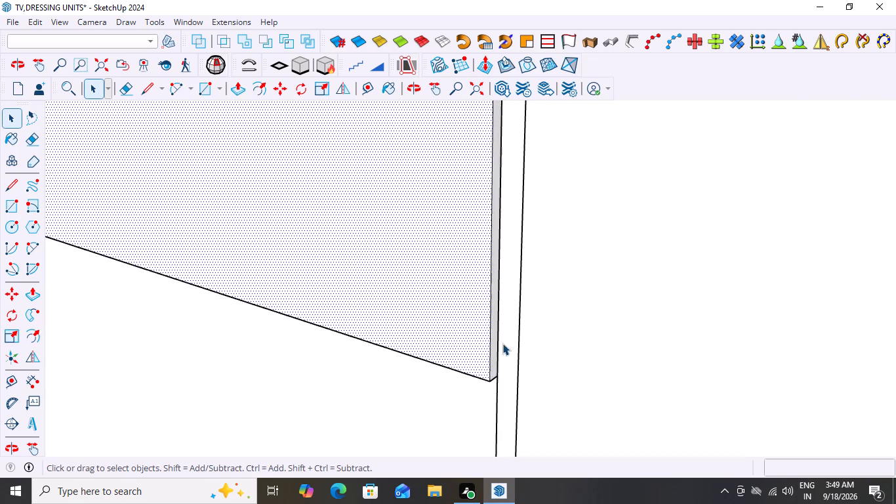
scroll(502, 343, "down", 1)
scroll(502, 350, "up", 1)
scroll(506, 349, "down", 20)
scroll(506, 349, "down", 6)
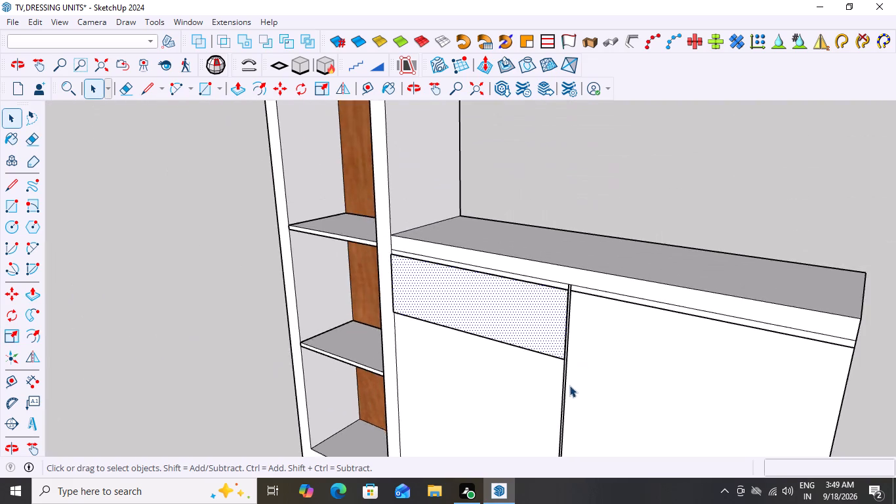
scroll(544, 385, "down", 10)
middle_click_drag(526, 404, 653, 390)
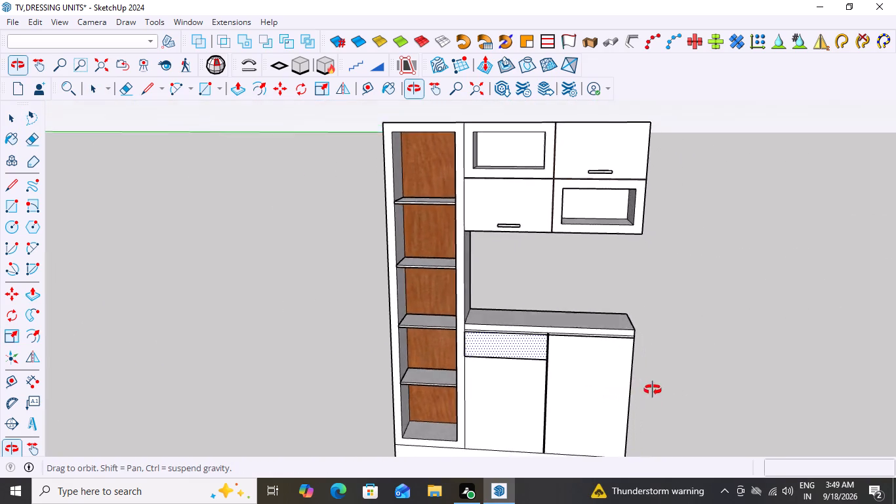
middle_click_drag(653, 390, 666, 388)
scroll(509, 339, "up", 12)
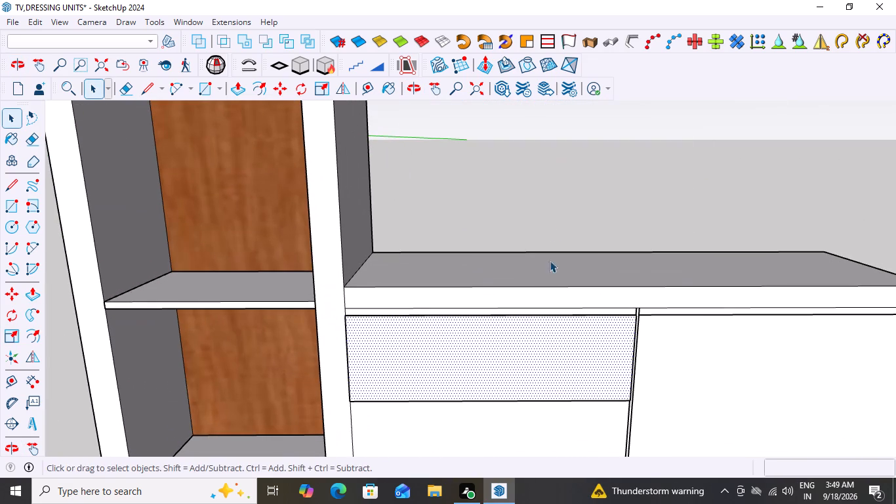
left_click(552, 222)
Examine the whole cabinet unit from the front, comparing the two lower door fronts.
scroll(544, 306, "down", 8)
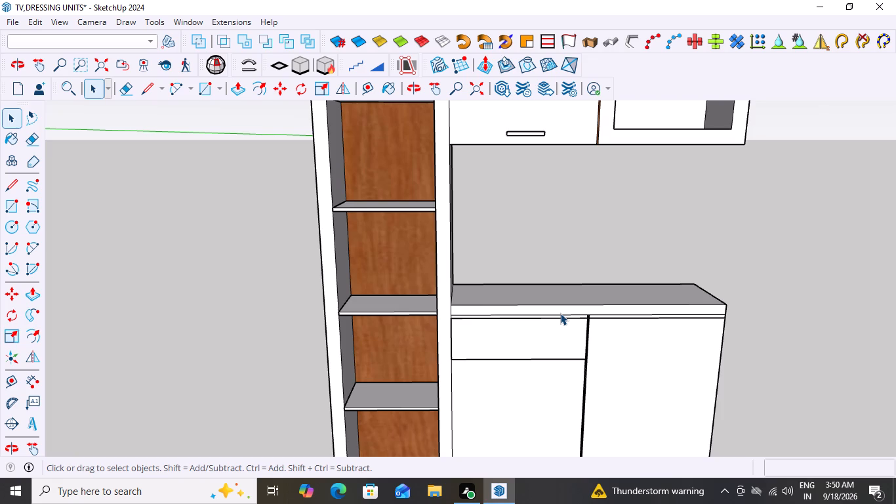
scroll(603, 283, "down", 4)
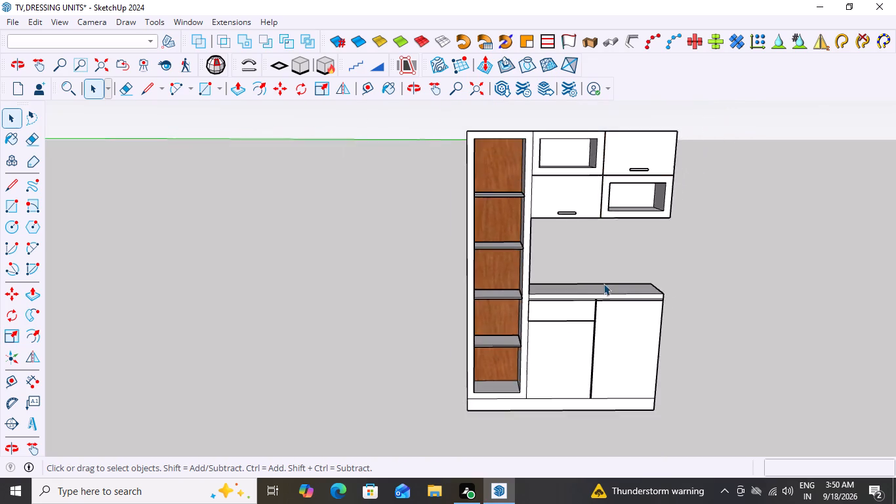
scroll(603, 283, "down", 7)
scroll(737, 362, "up", 4)
middle_click_drag(672, 371, 670, 369)
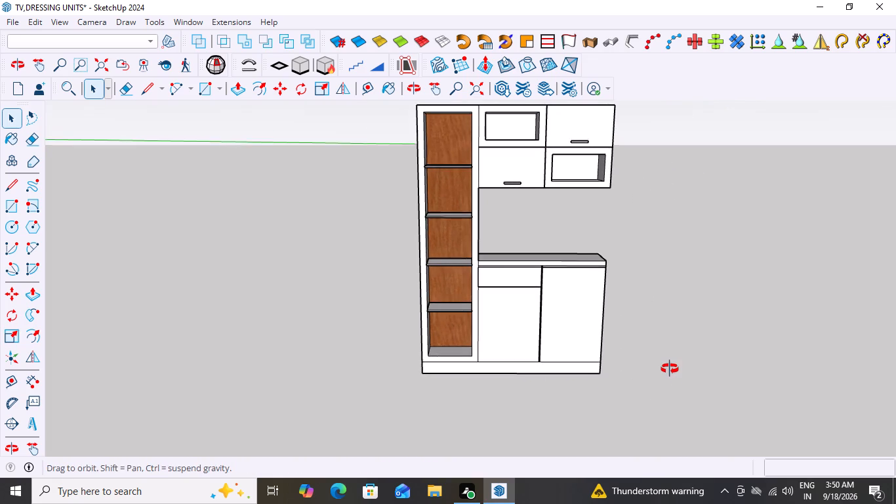
middle_click_drag(670, 369, 670, 316)
scroll(596, 273, "up", 4)
scroll(596, 273, "down", 1)
scroll(611, 267, "up", 7)
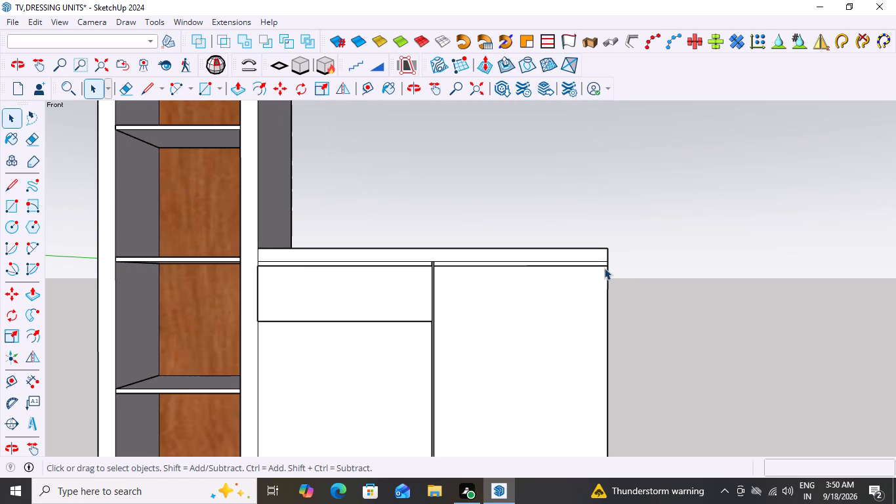
Draw a rectangle about 1' 7 3/4" by 6 1/4" from the second door's top corner at the centre gap to its outer edge.
middle_click_drag(514, 331, 488, 351)
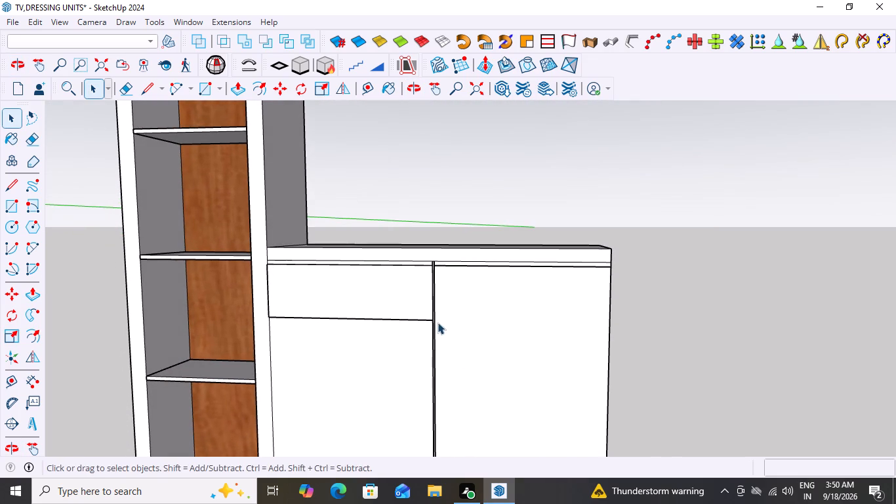
scroll(432, 321, "up", 3)
middle_click_drag(470, 317, 466, 374)
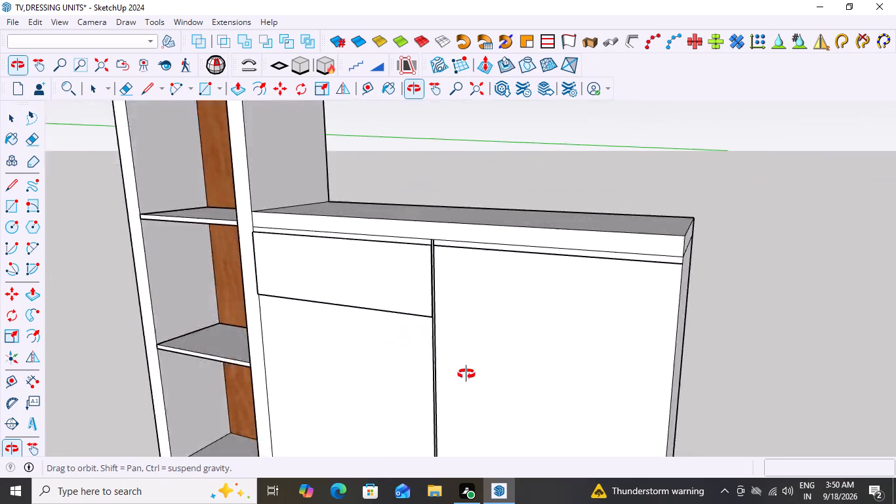
middle_click_drag(466, 374, 549, 396)
scroll(554, 354, "up", 1)
middle_click_drag(537, 337, 506, 312)
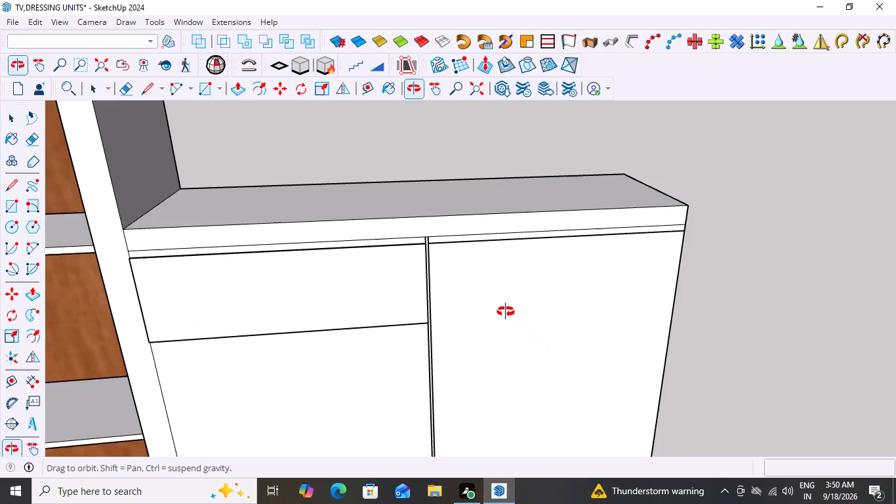
middle_click_drag(506, 312, 502, 299)
key("r")
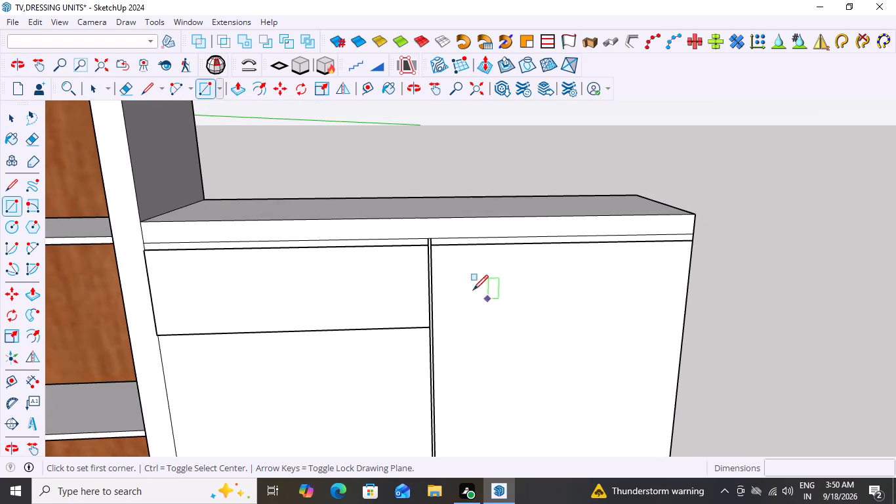
scroll(445, 272, "up", 7)
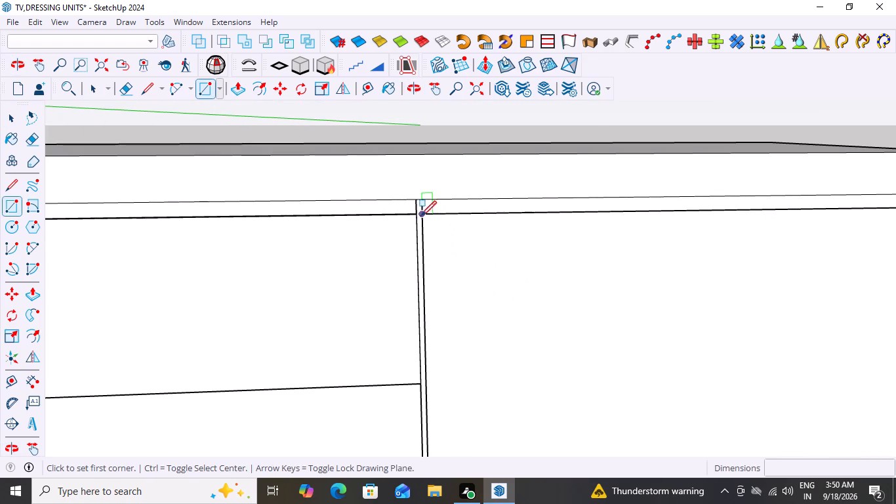
left_click(420, 216)
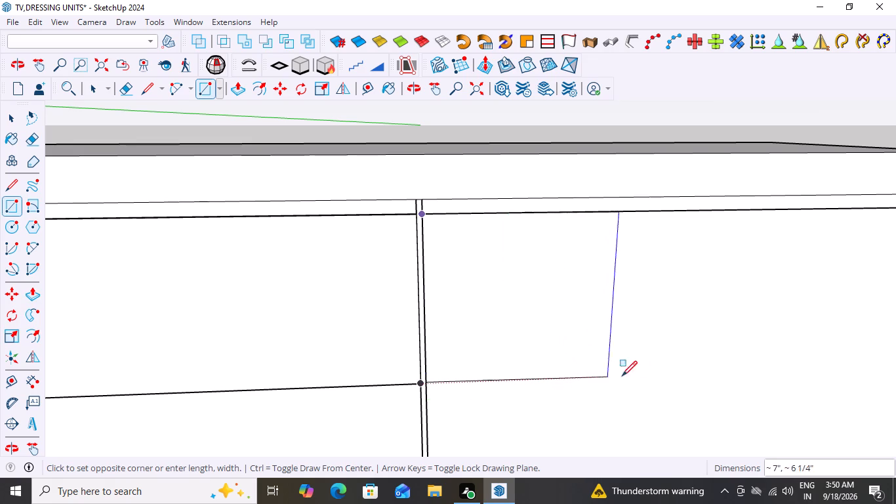
scroll(656, 381, "down", 9)
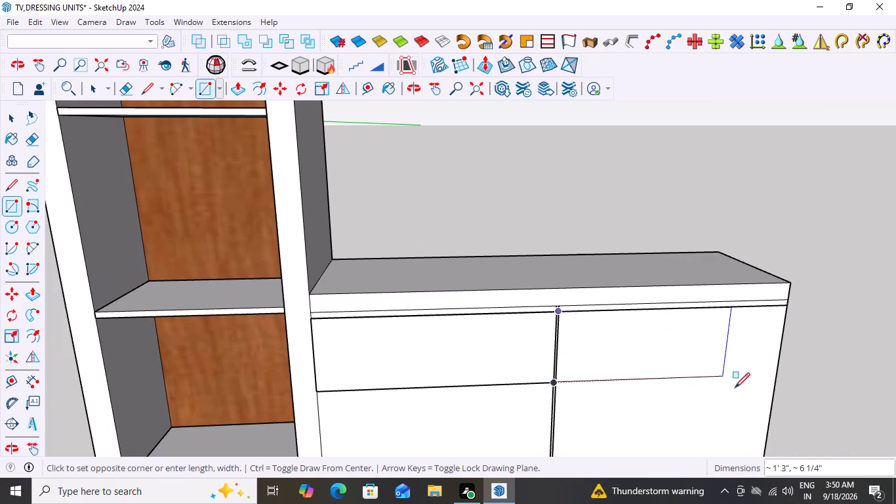
left_click(777, 375)
Push/Pull the rectangle at the top of the second lower door outward by 3 mm.
middle_click_drag(834, 383, 833, 383)
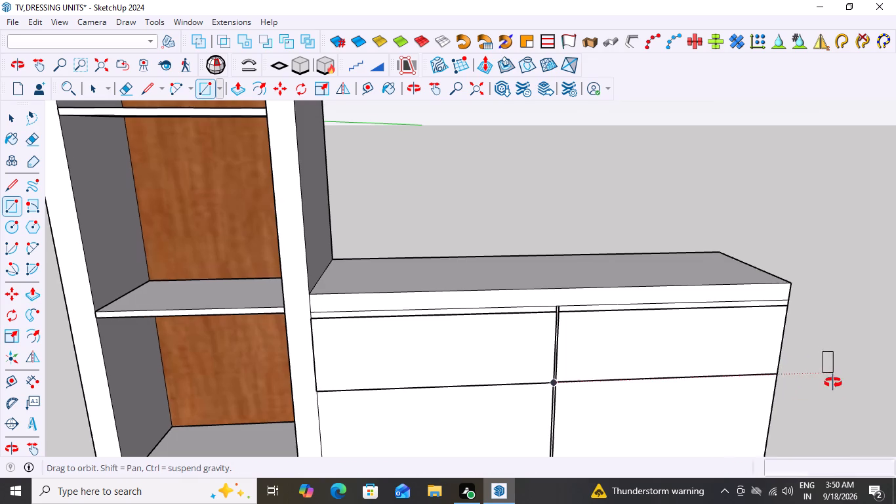
middle_click_drag(833, 383, 821, 367)
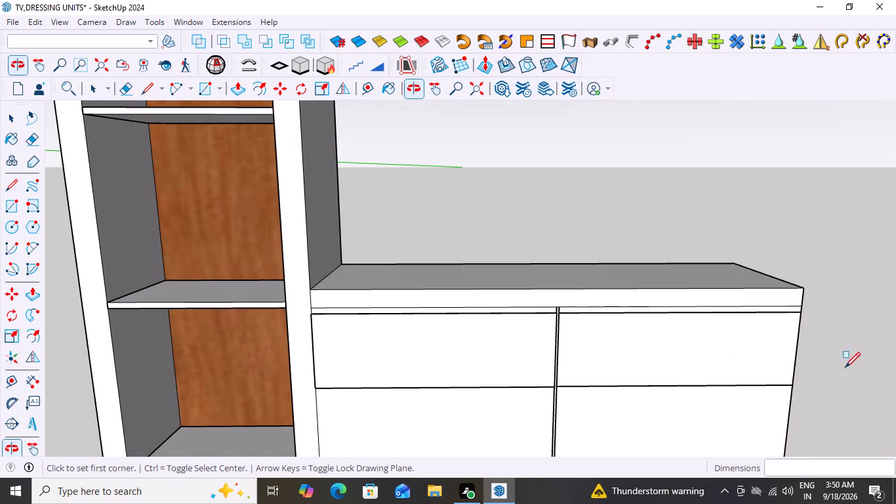
key("space")
double_click(742, 355)
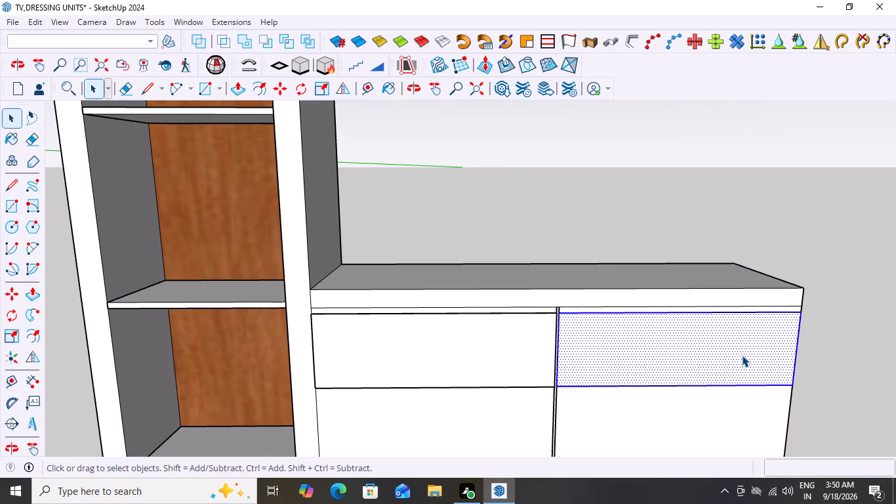
key("p")
left_click(742, 355)
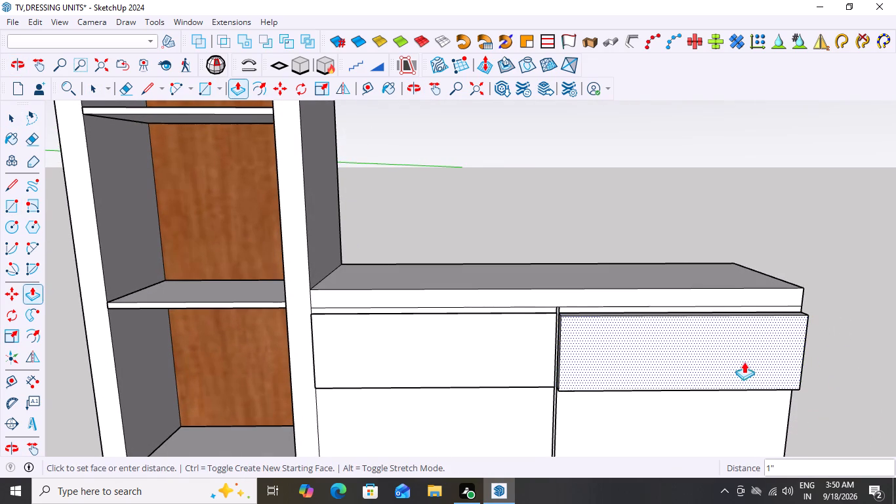
key("3")
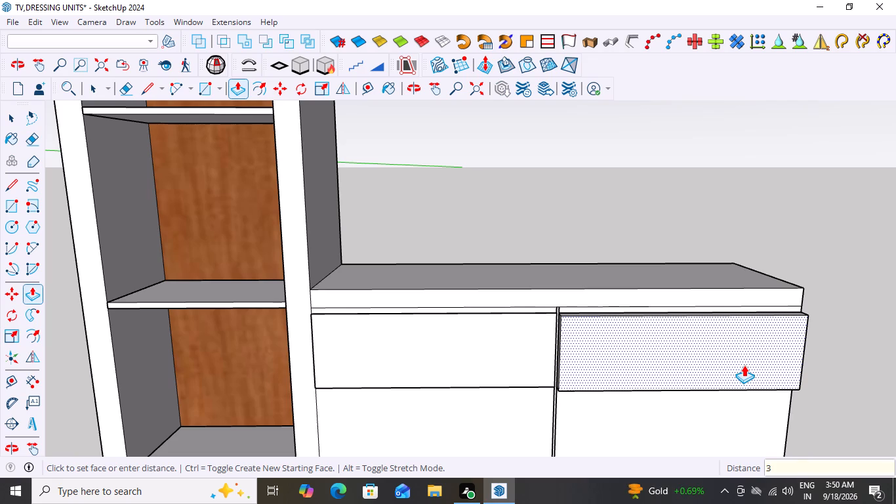
type("mm")
key("shift+quotedbl")
key("Return")
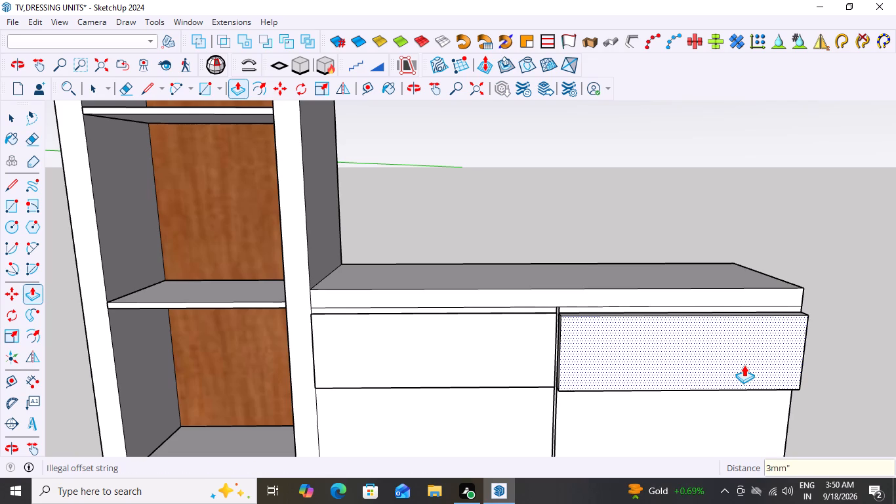
key("BackSpace")
key("3")
type("mm")
key("Return")
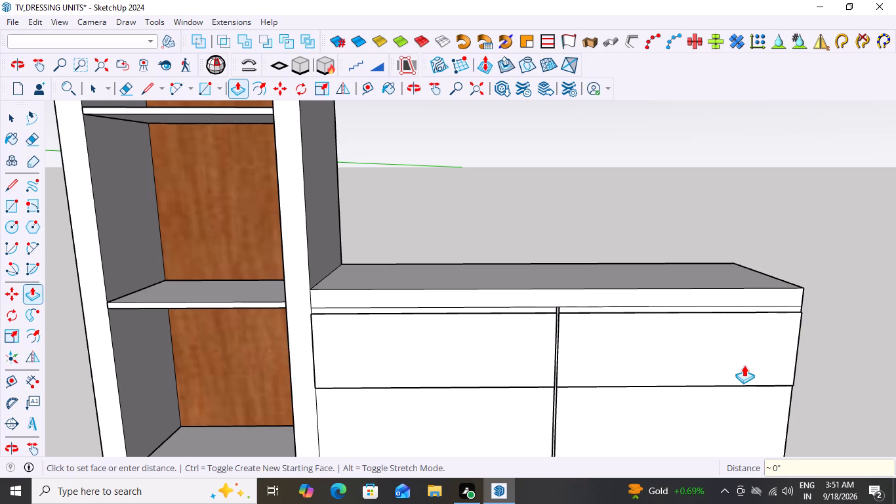
Examine the second raised panel's thickness along the cabinet's outer side edge.
middle_click_drag(830, 377, 470, 335)
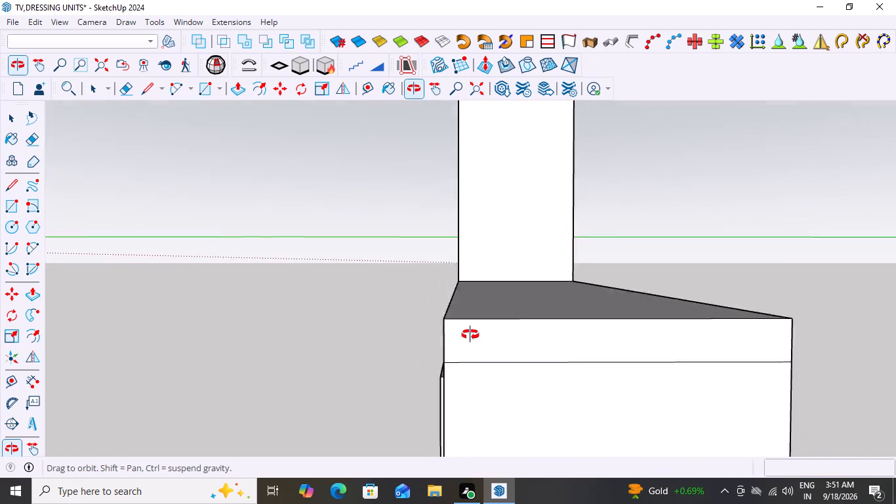
middle_click_drag(470, 335, 392, 315)
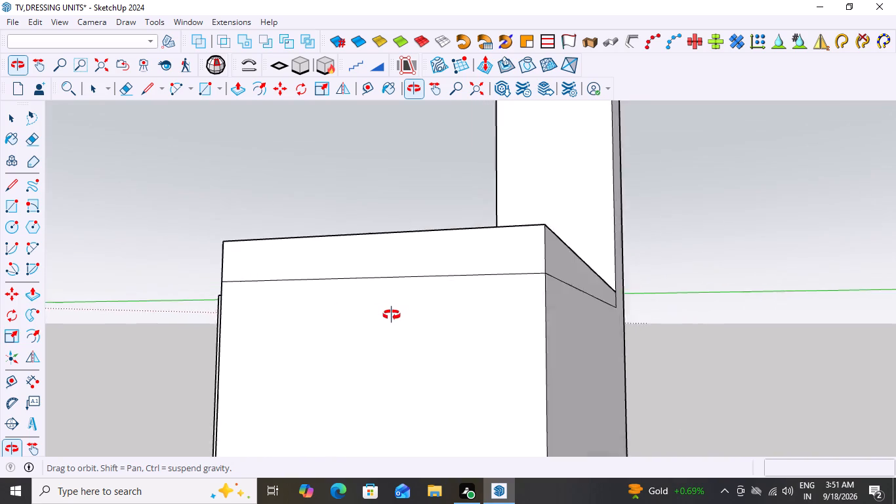
middle_click_drag(392, 315, 519, 327)
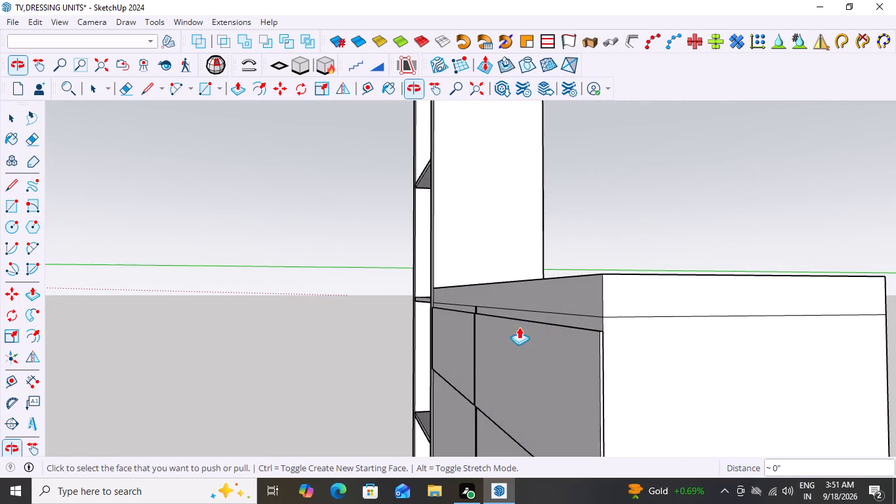
scroll(627, 354, "up", 16)
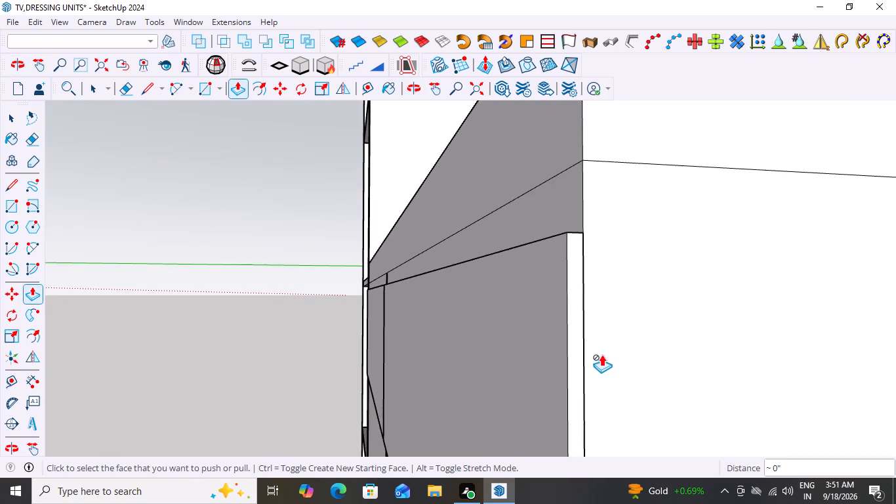
middle_click_drag(601, 354, 661, 358)
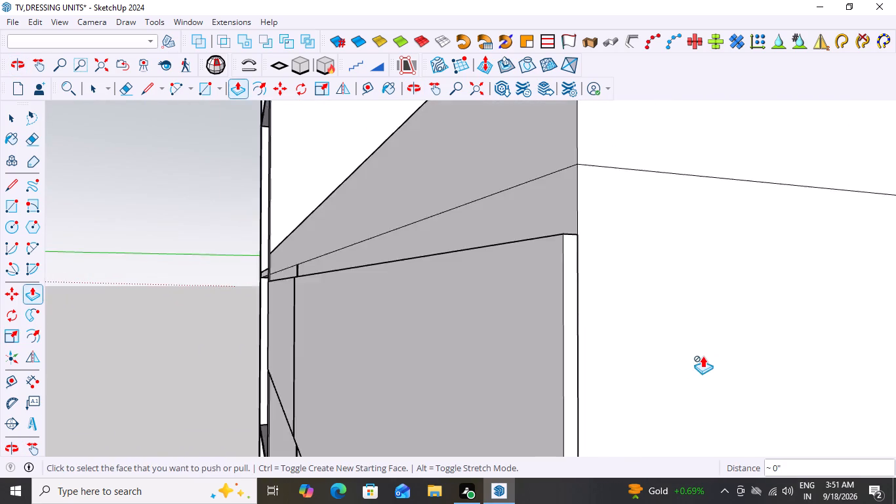
scroll(692, 344, "down", 20)
scroll(692, 344, "down", 4)
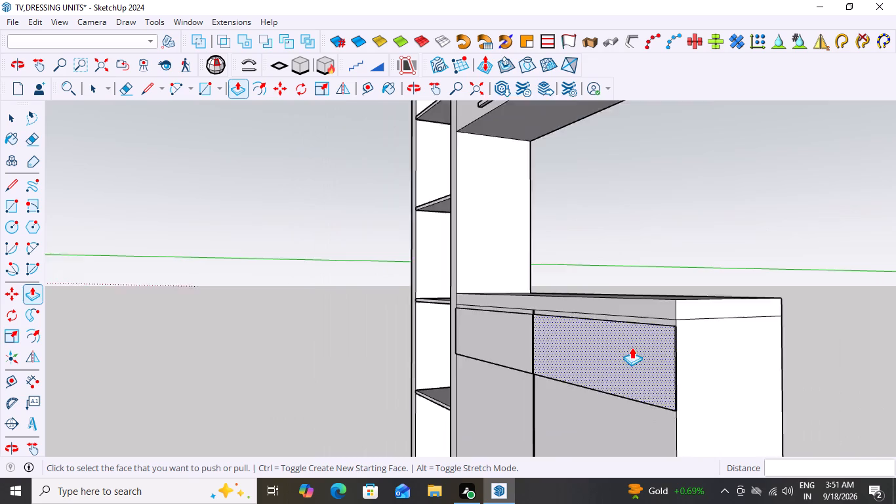
scroll(632, 347, "down", 20)
scroll(632, 347, "down", 1)
Review both raised panels and the whole cabinet unit from the front and side, with nothing selected.
middle_click_drag(613, 411, 657, 417)
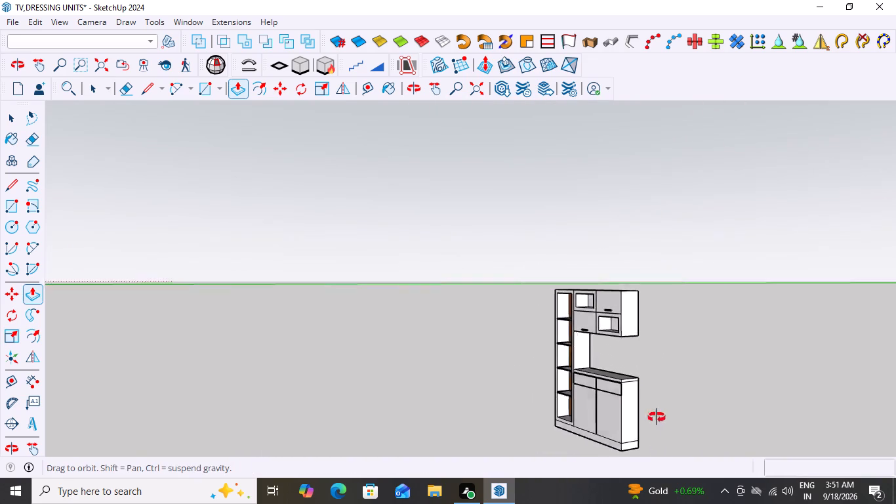
middle_click_drag(657, 417, 809, 408)
scroll(504, 392, "up", 4)
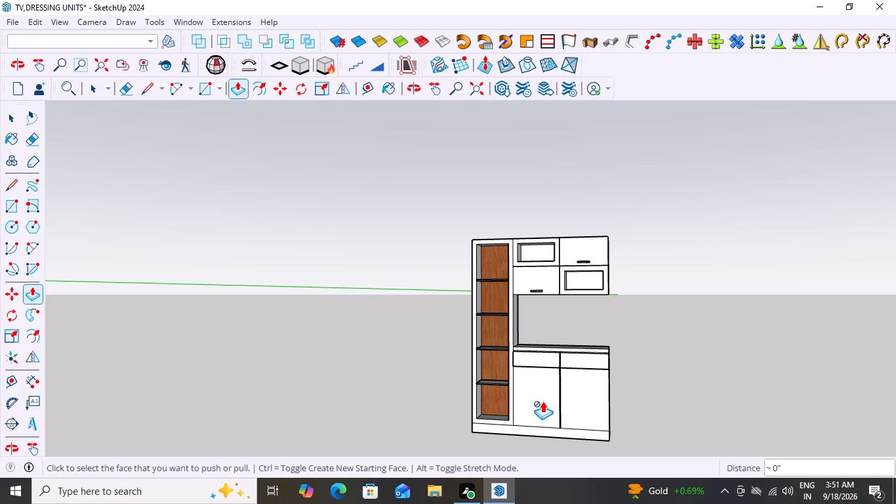
scroll(647, 408, "down", 4)
middle_click_drag(649, 402, 703, 413)
scroll(703, 413, "up", 1)
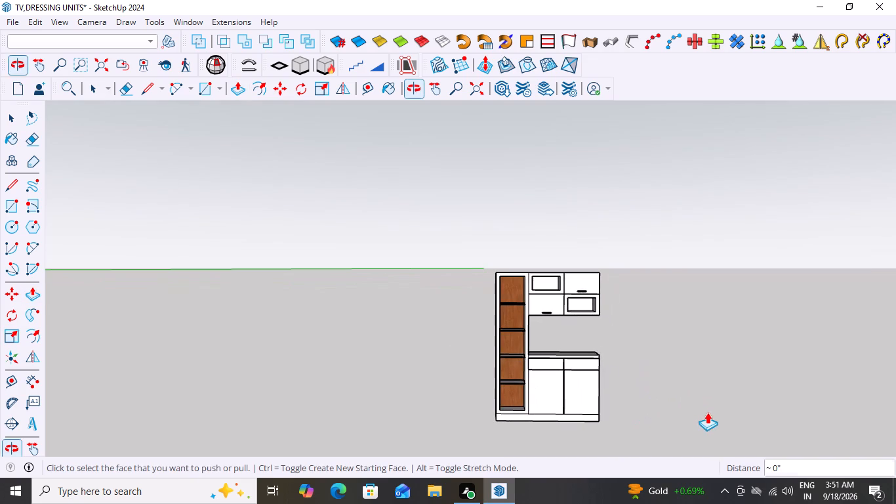
scroll(600, 424, "up", 10)
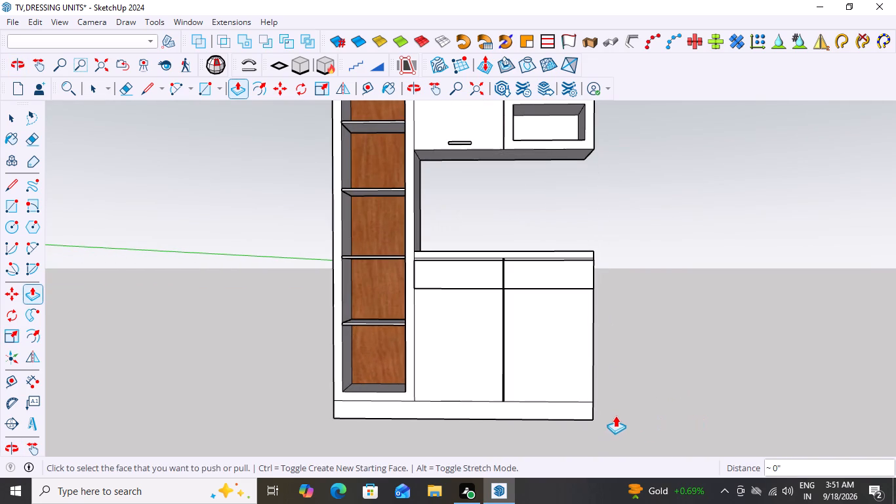
key("space")
left_click(699, 377)
middle_click_drag(602, 393, 317, 388)
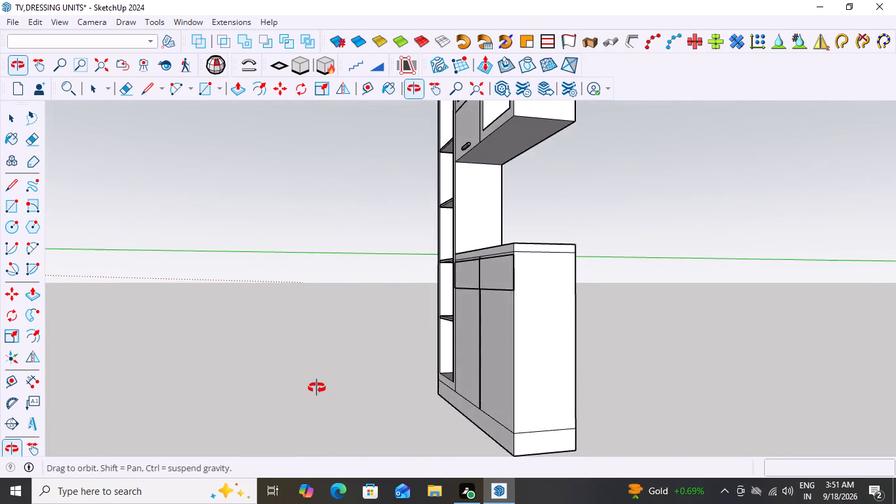
middle_click_drag(317, 388, 670, 443)
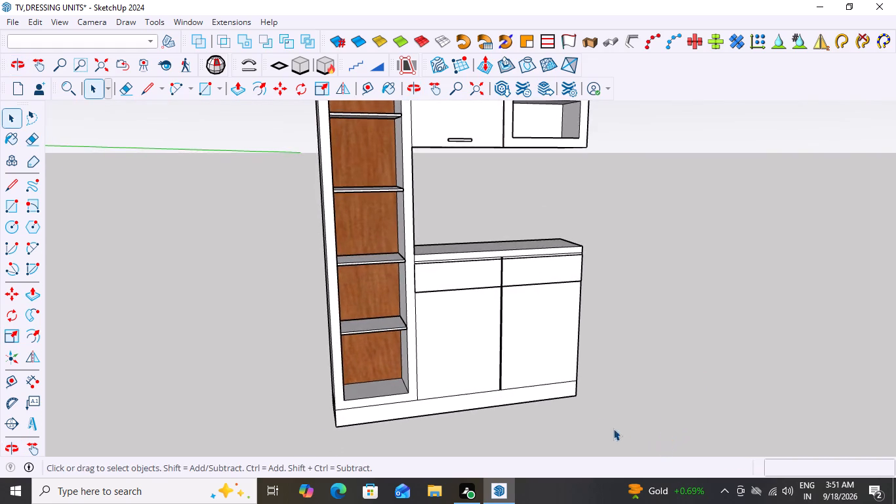
scroll(582, 409, "down", 5)
middle_click_drag(542, 366, 447, 331)
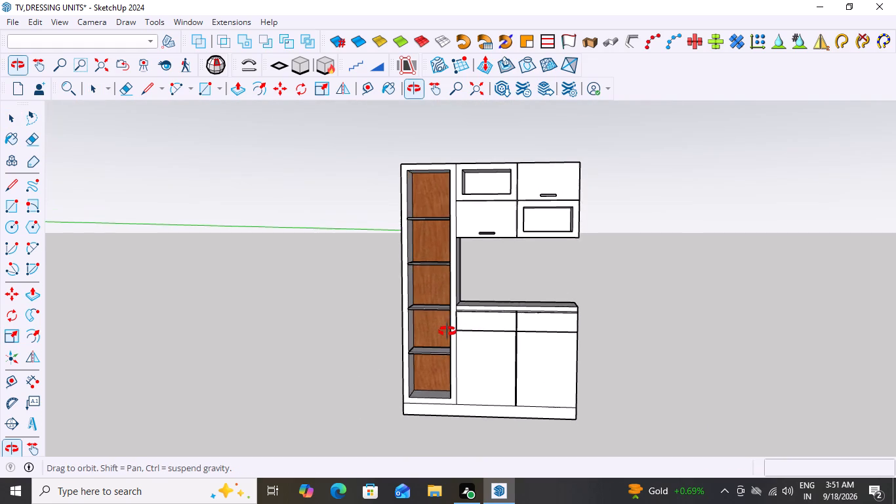
middle_click_drag(447, 331, 439, 330)
scroll(535, 365, "up", 2)
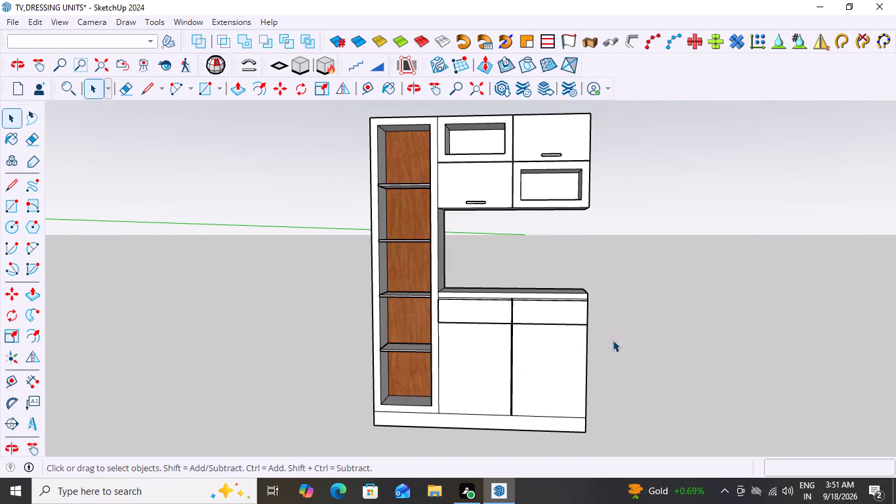
Examine the second raised panel's thickness from the cabinet's outer side and review the whole unit from the front.
middle_click_drag(613, 340, 376, 352)
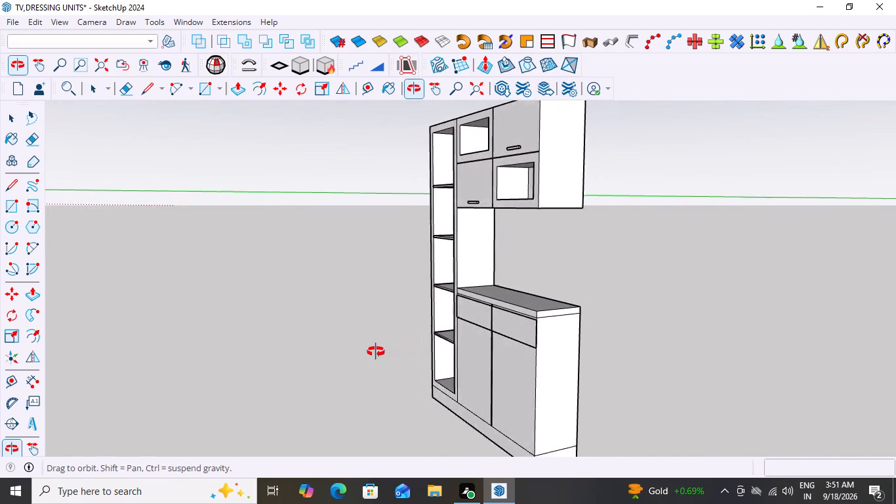
middle_click_drag(376, 352, 333, 351)
scroll(529, 339, "up", 2)
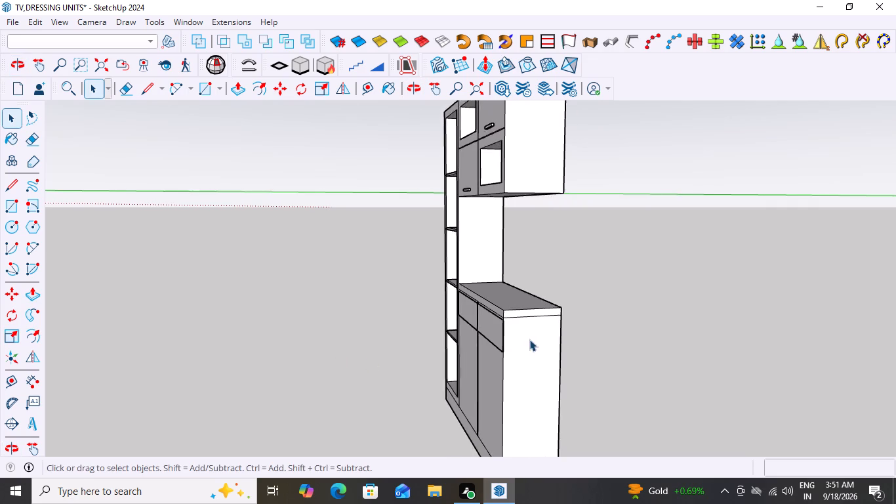
scroll(529, 339, "up", 18)
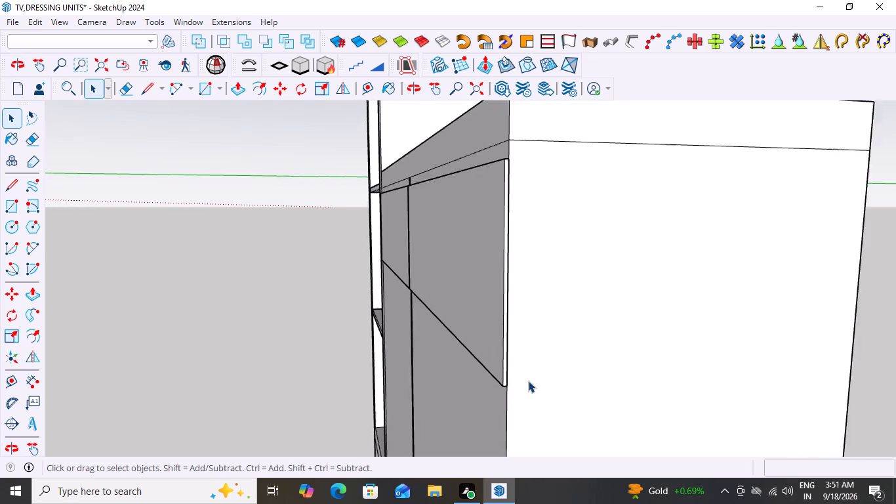
scroll(528, 381, "up", 2)
scroll(466, 400, "up", 7)
scroll(521, 381, "down", 2)
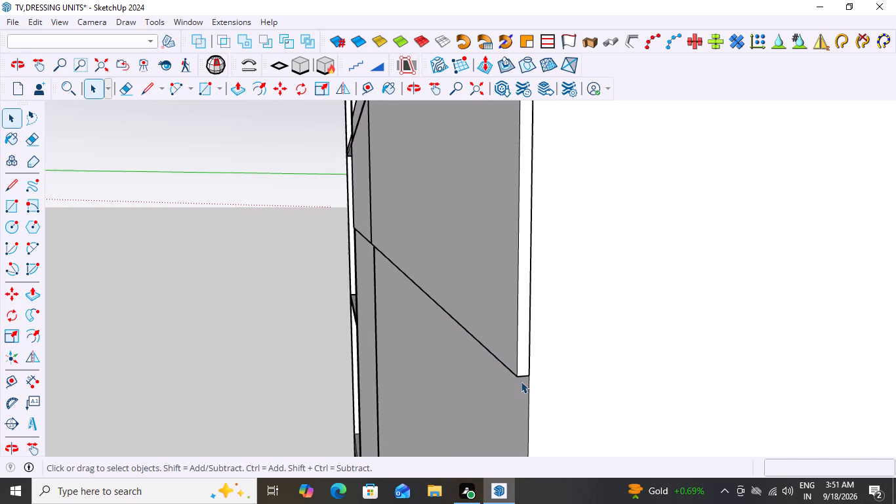
scroll(521, 381, "down", 17)
middle_click_drag(449, 390, 665, 404)
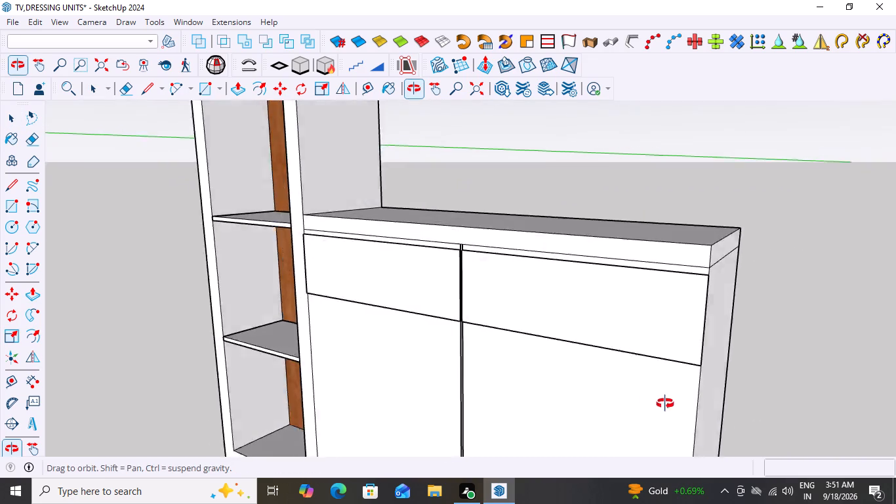
middle_click_drag(665, 404, 765, 383)
scroll(645, 395, "down", 14)
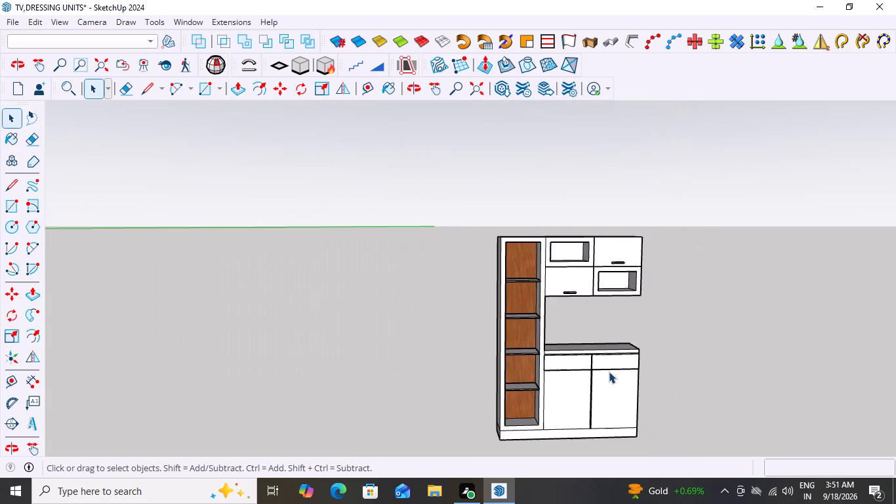
scroll(609, 371, "down", 5)
Inspect the lower edges of both raised panels and the centre gap between them up close, from the front and from below.
scroll(615, 451, "up", 12)
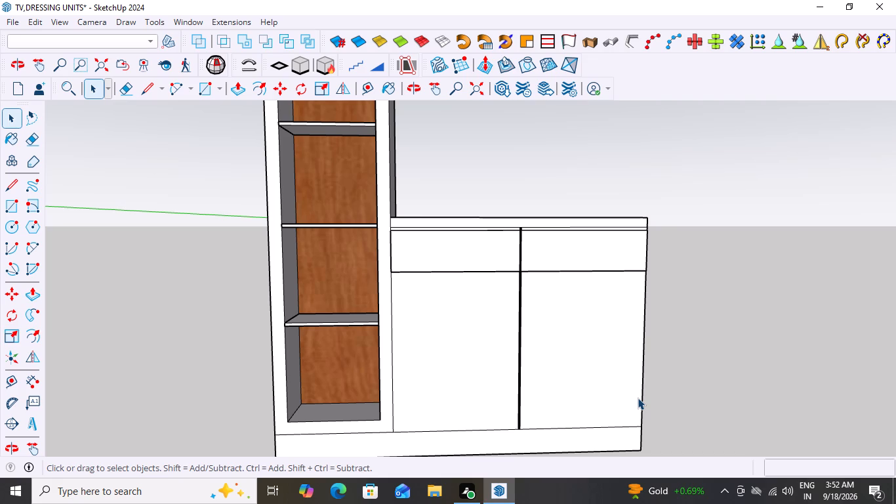
scroll(591, 270, "up", 4)
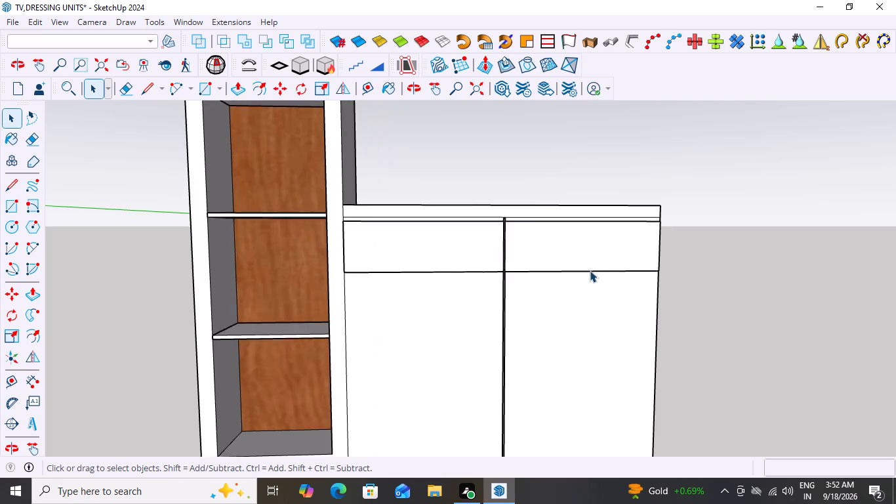
scroll(590, 270, "up", 8)
scroll(569, 285, "down", 7)
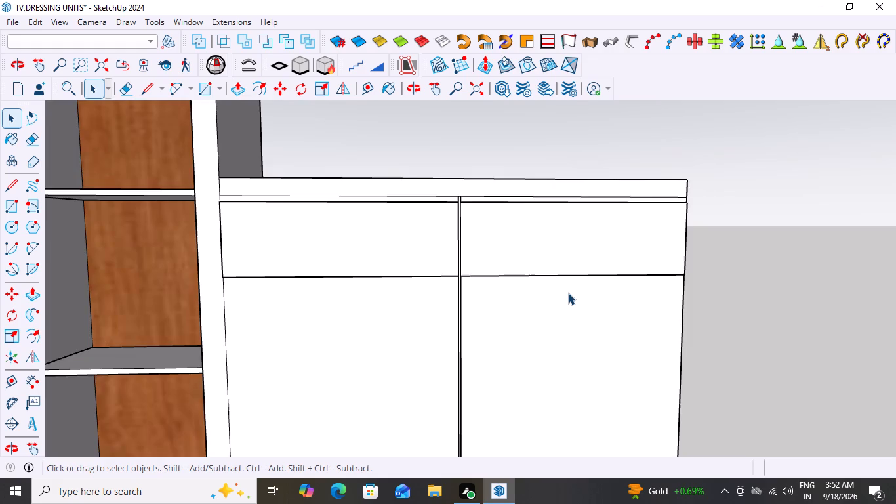
scroll(568, 293, "down", 3)
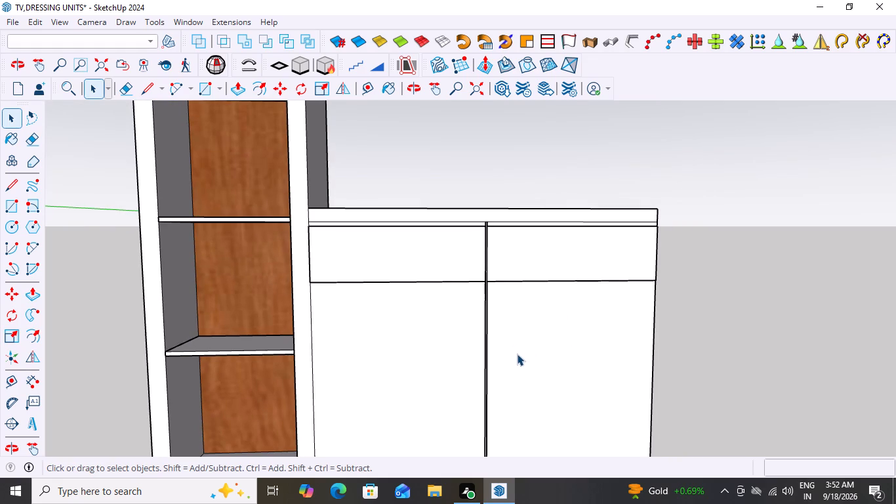
scroll(587, 285, "up", 7)
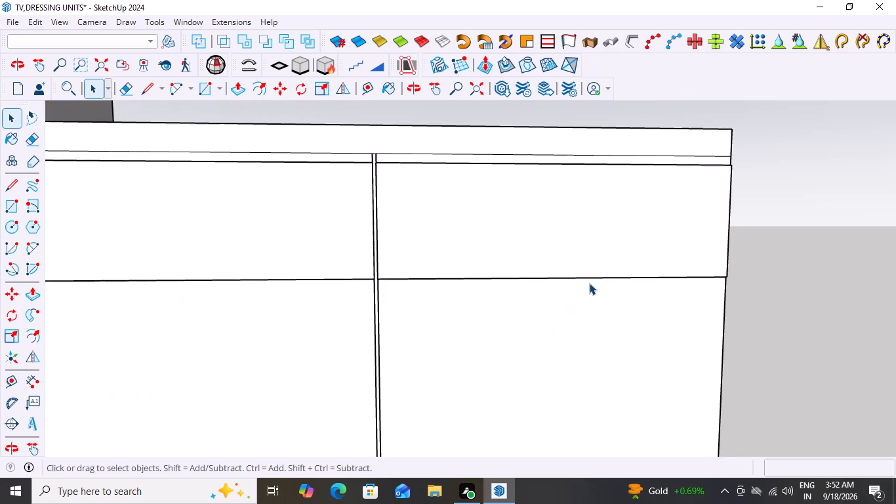
middle_click_drag(555, 297, 739, 140)
scroll(555, 297, "up", 1)
scroll(384, 248, "up", 8)
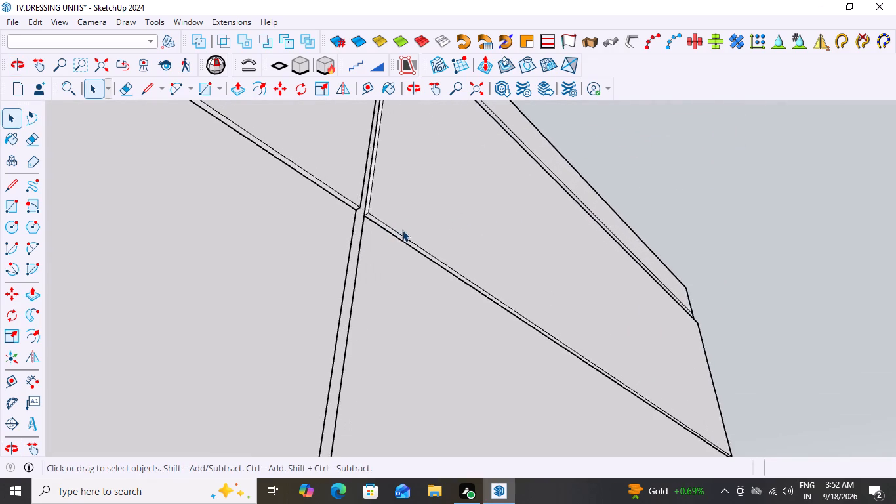
scroll(402, 230, "up", 3)
middle_click_drag(373, 252, 340, 216)
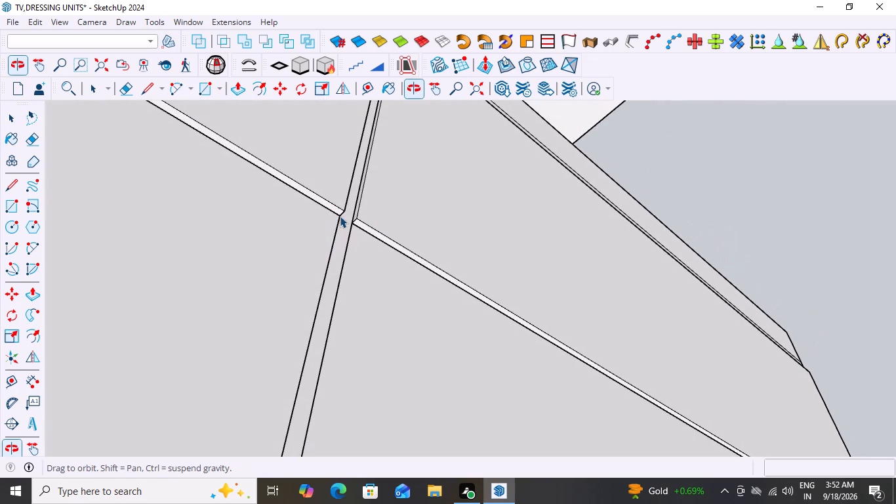
scroll(340, 216, "down", 7)
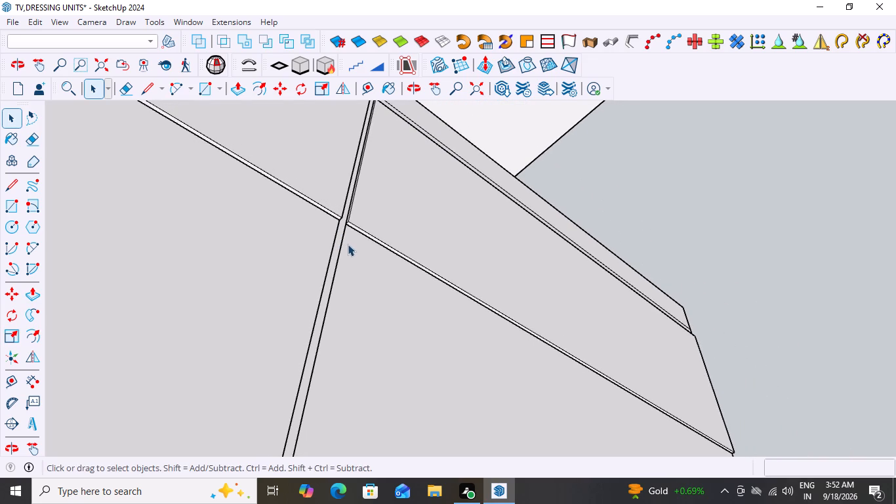
middle_click_drag(718, 385, 714, 371)
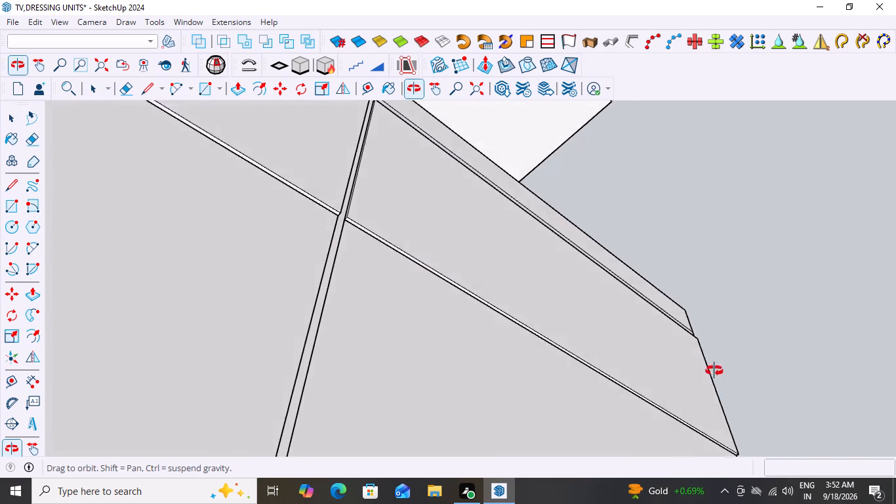
middle_click_drag(714, 371, 578, 301)
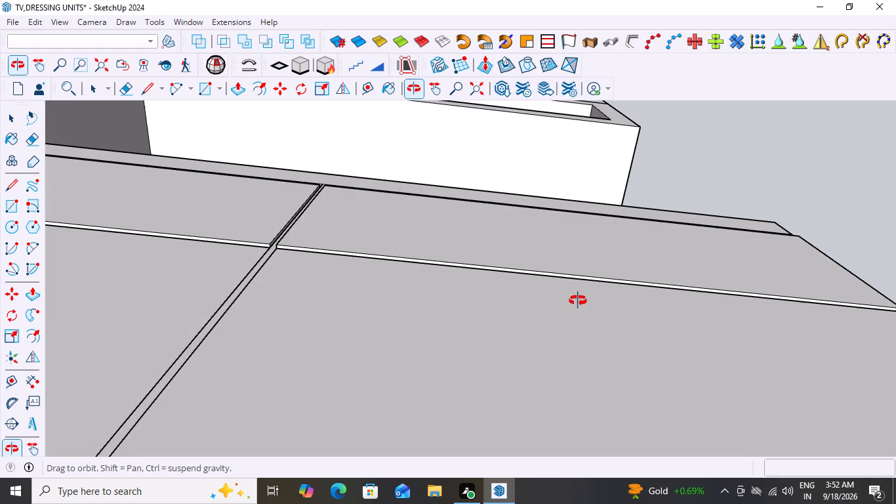
middle_click_drag(578, 301, 579, 301)
scroll(501, 289, "up", 1)
scroll(501, 289, "down", 6)
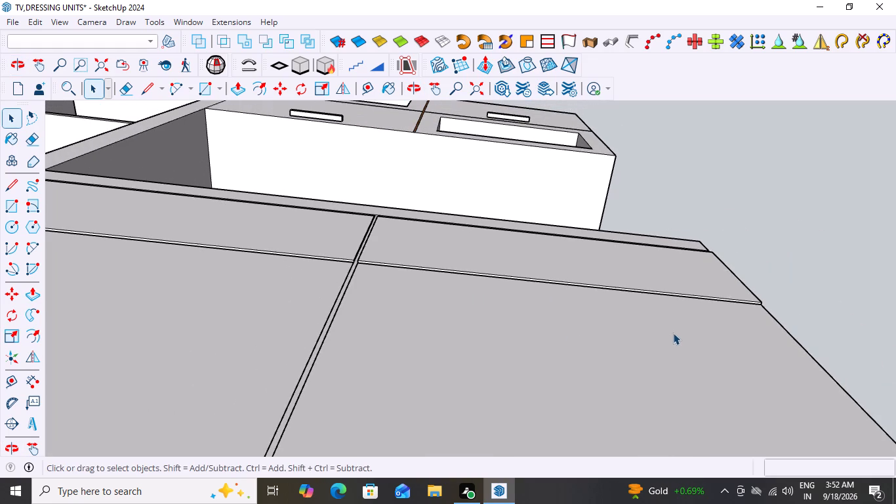
middle_click_drag(810, 318, 811, 325)
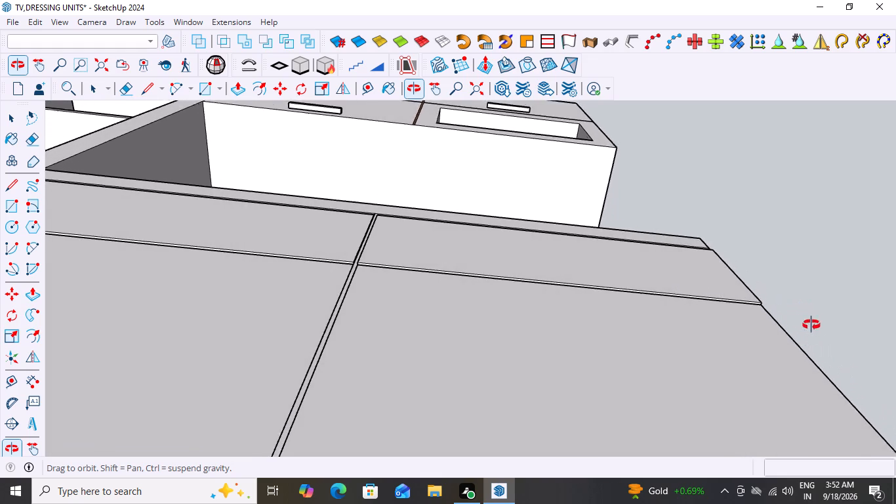
middle_click_drag(811, 325, 777, 318)
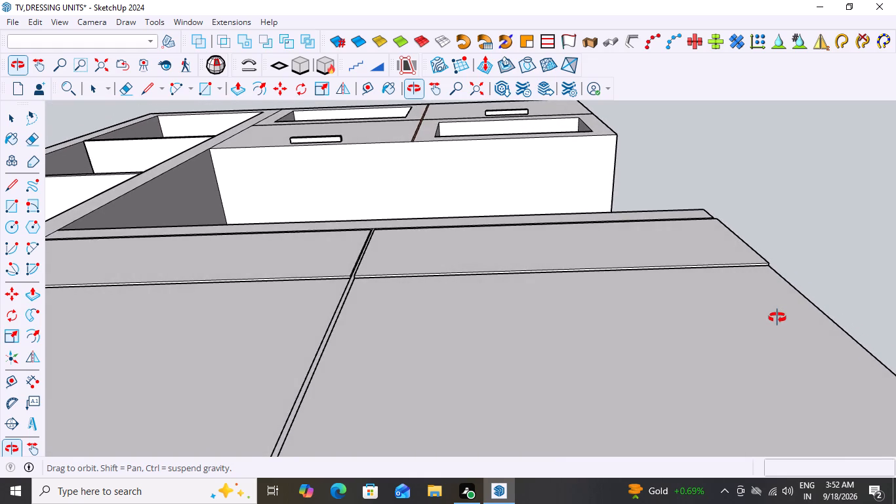
middle_click_drag(777, 318, 786, 318)
scroll(552, 280, "up", 6)
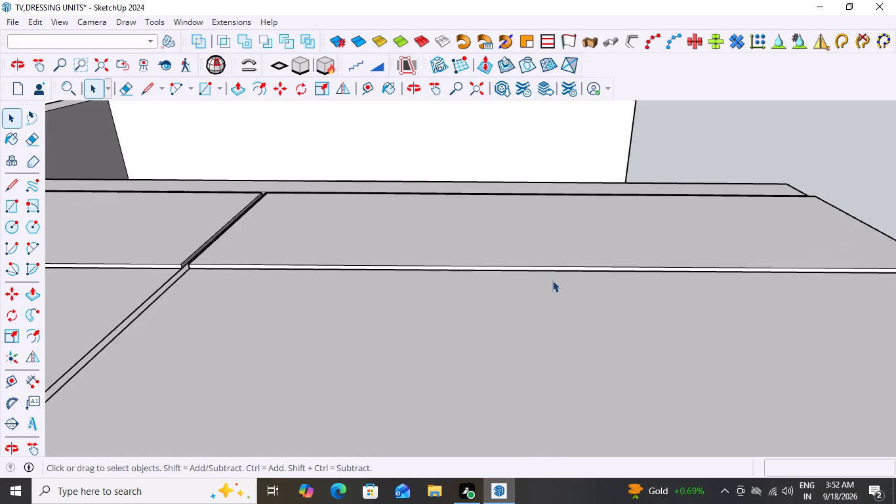
Select the second raised panel's lower edge and start a Tape Measure guide from where the panel meets the door.
left_click(534, 268)
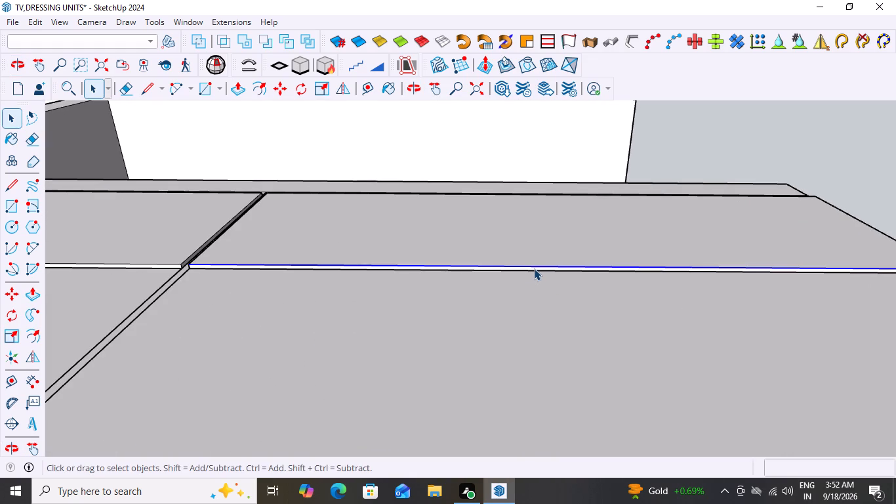
left_click(534, 268)
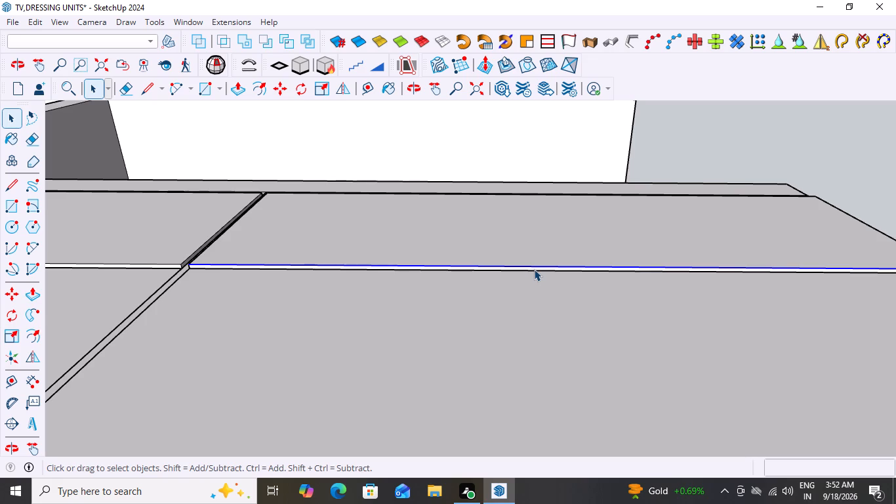
double_click(534, 269)
scroll(535, 269, "down", 3)
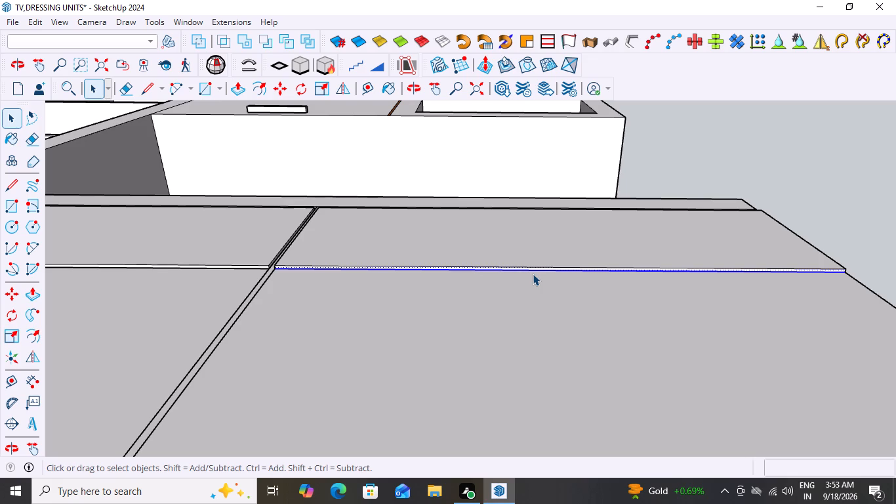
key("t")
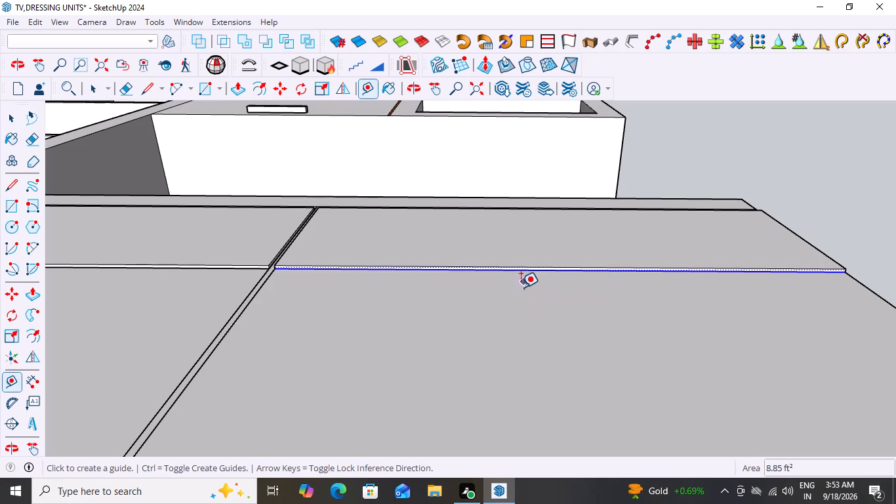
left_click(530, 272)
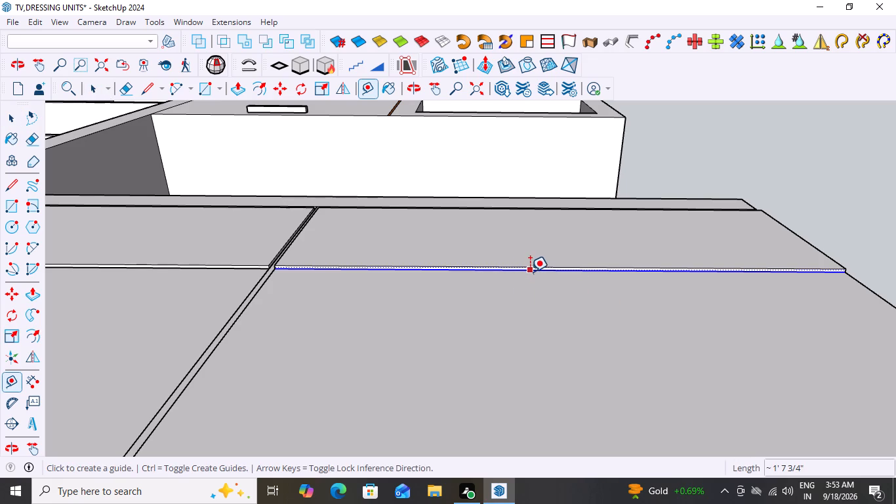
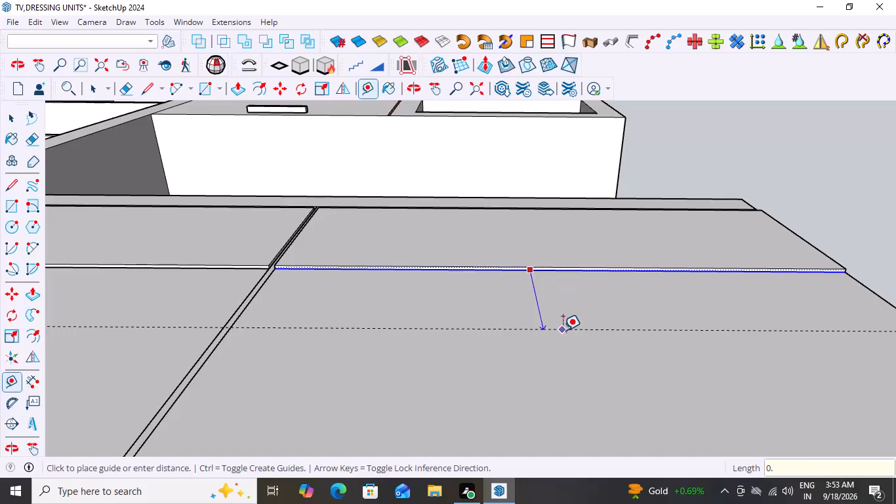
Place the guide 0.2" below the second raised panel's lower edge.
key("2")
key("shift+quotedbl")
key("Return")
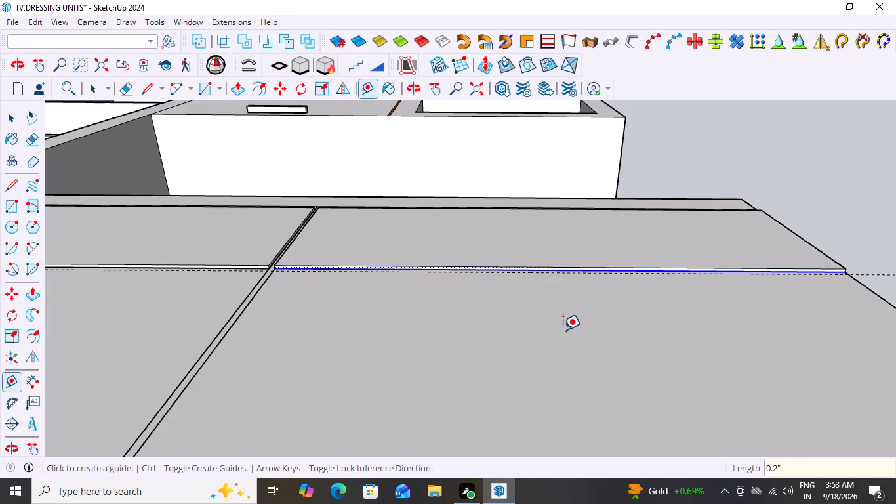
Examine the new guide along both raised panels' lower edges, at the centre gap and against the whole cabinet unit.
scroll(571, 352, "down", 3)
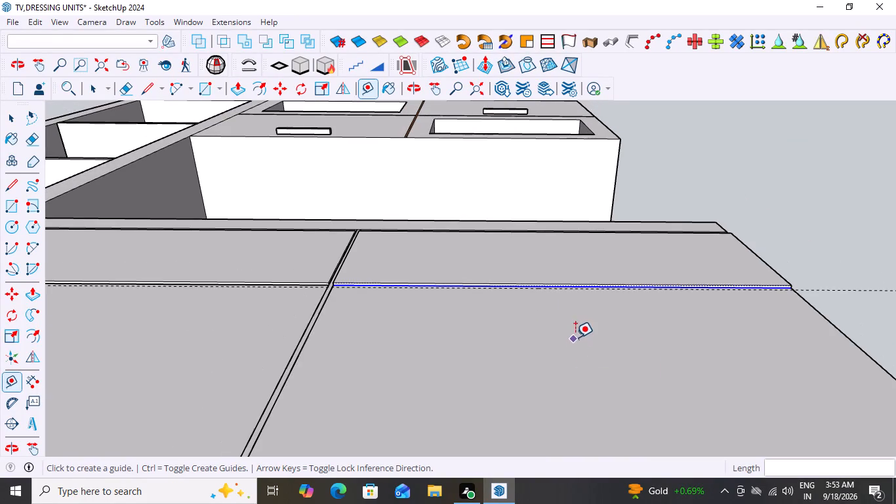
middle_click_drag(575, 337, 597, 497)
scroll(360, 310, "up", 3)
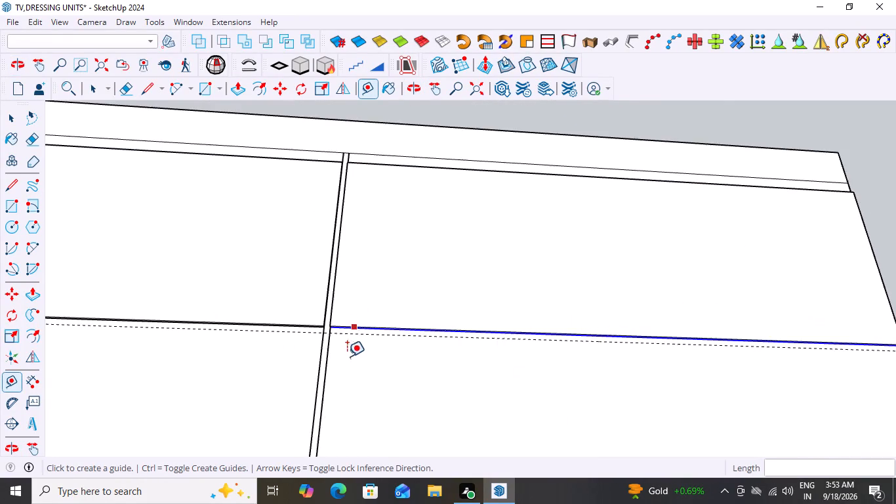
scroll(346, 357, "up", 15)
scroll(386, 314, "down", 8)
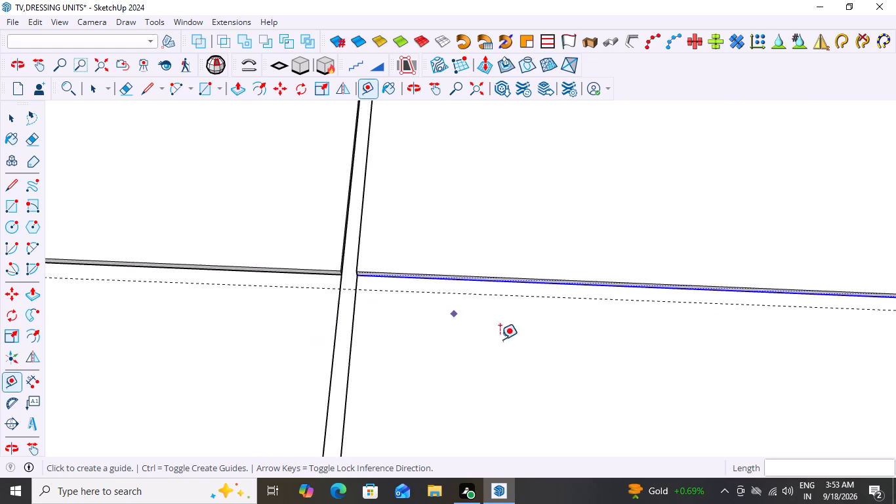
scroll(500, 339, "down", 20)
middle_click_drag(497, 377, 507, 455)
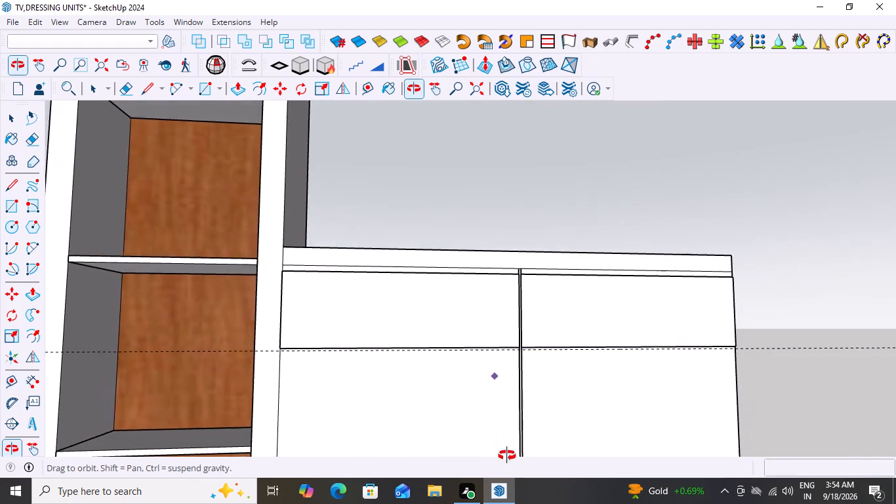
middle_click_drag(507, 455, 512, 458)
scroll(566, 361, "up", 10)
scroll(491, 339, "up", 3)
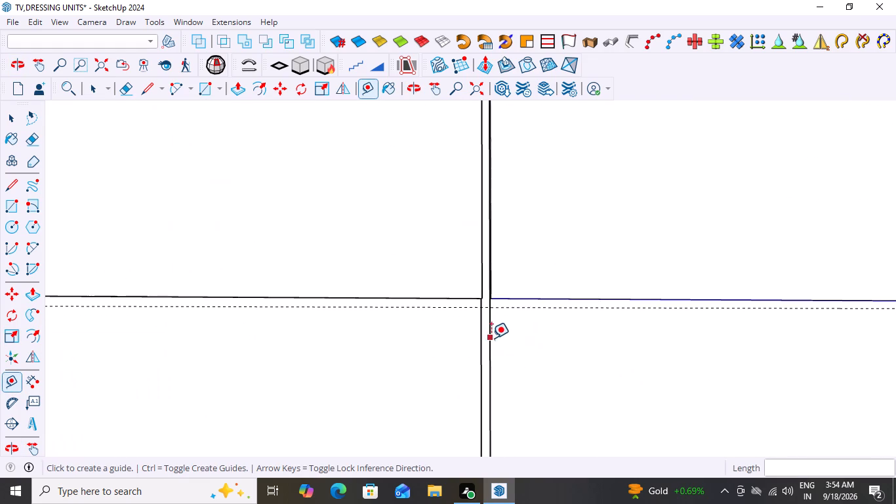
scroll(491, 338, "up", 8)
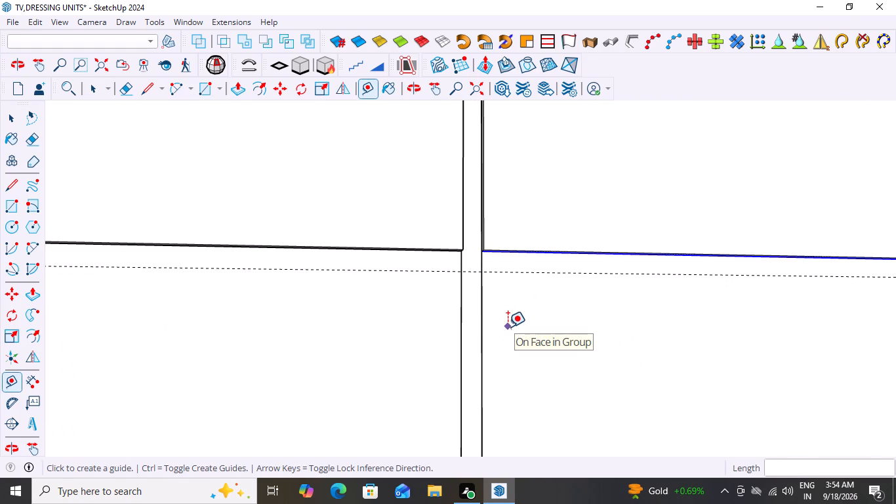
scroll(514, 327, "down", 18)
scroll(631, 345, "down", 2)
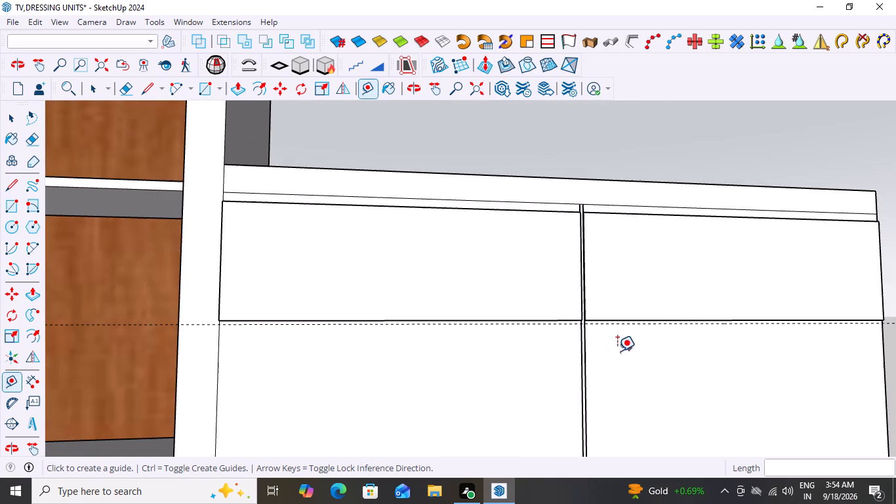
scroll(306, 369, "up", 4)
middle_click_drag(288, 367, 409, 252)
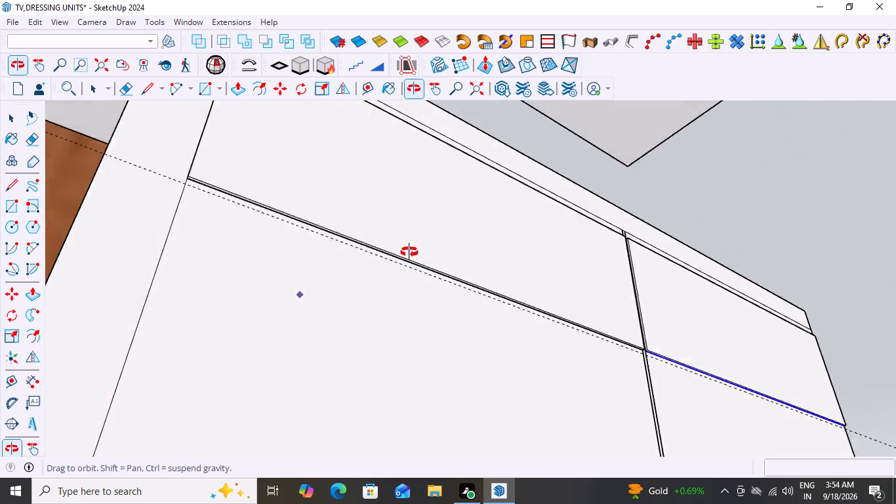
middle_click_drag(409, 252, 374, 172)
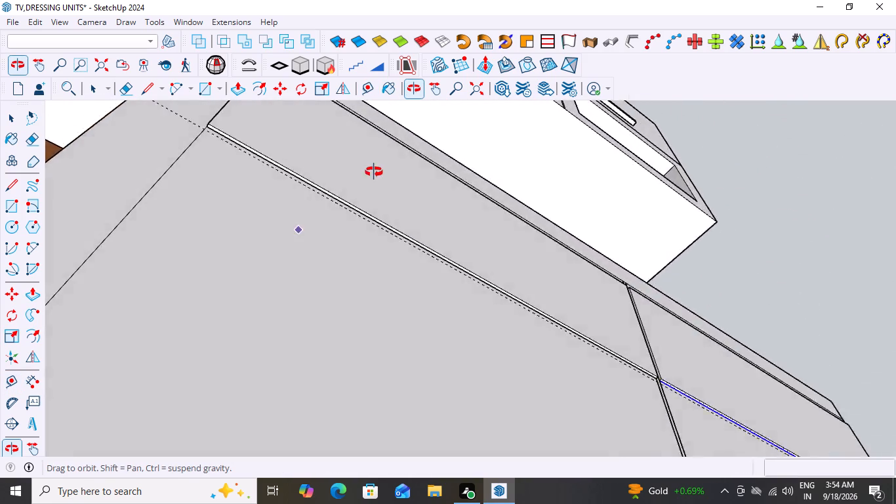
middle_click_drag(374, 172, 314, 195)
scroll(348, 278, "down", 17)
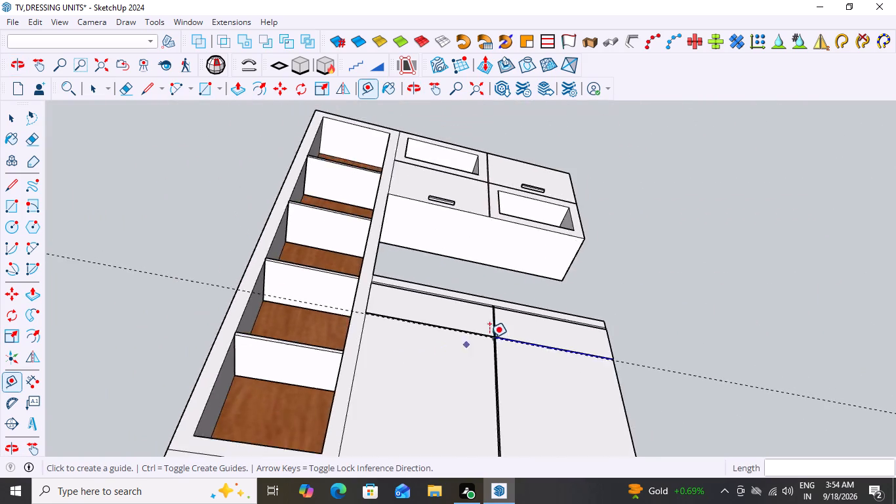
scroll(489, 338, "down", 8)
middle_click_drag(611, 357, 594, 446)
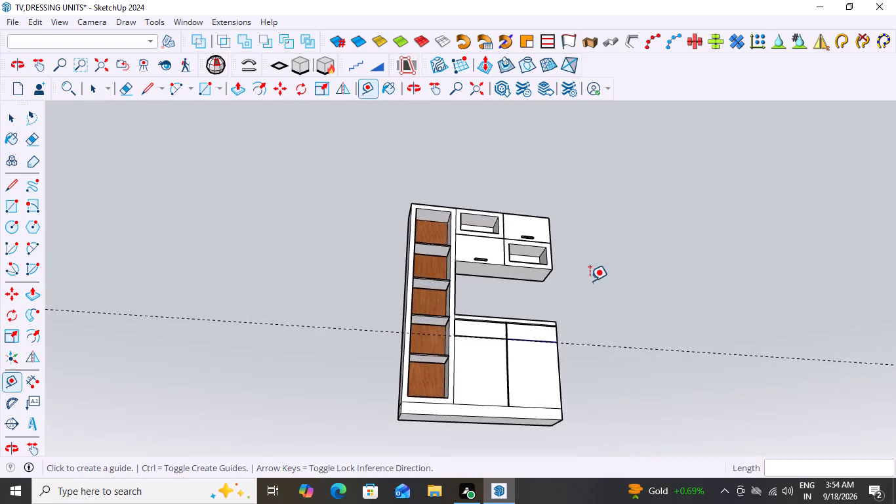
middle_click_drag(589, 261, 557, 329)
scroll(553, 377, "up", 6)
key("space")
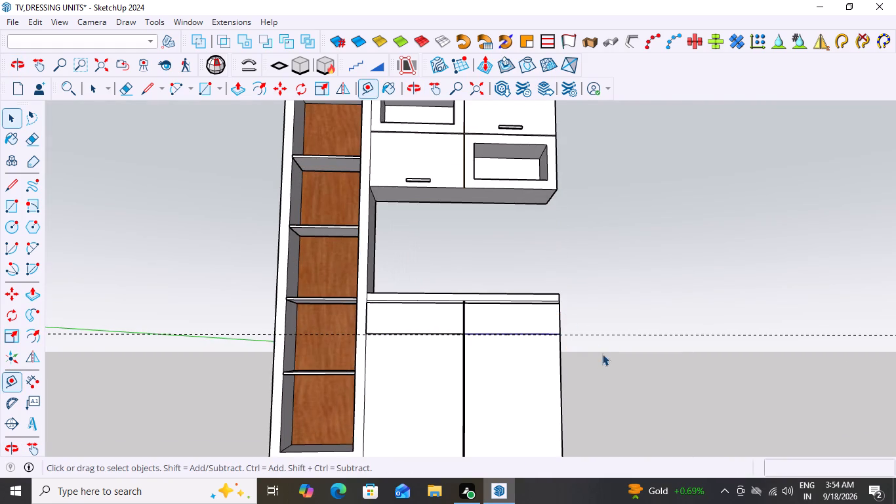
Draw a line about 1' 7 3/4" long along the guide, across the door beside the shelf column to the centre gap.
scroll(361, 341, "up", 18)
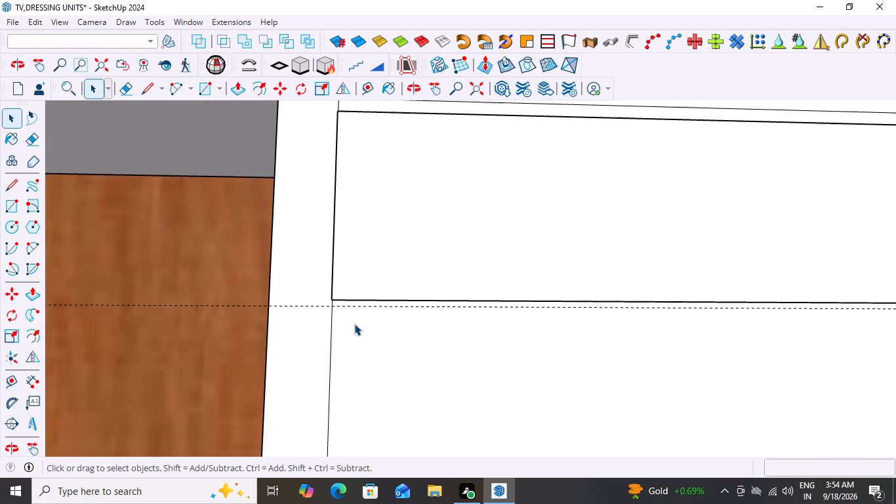
scroll(327, 316, "up", 3)
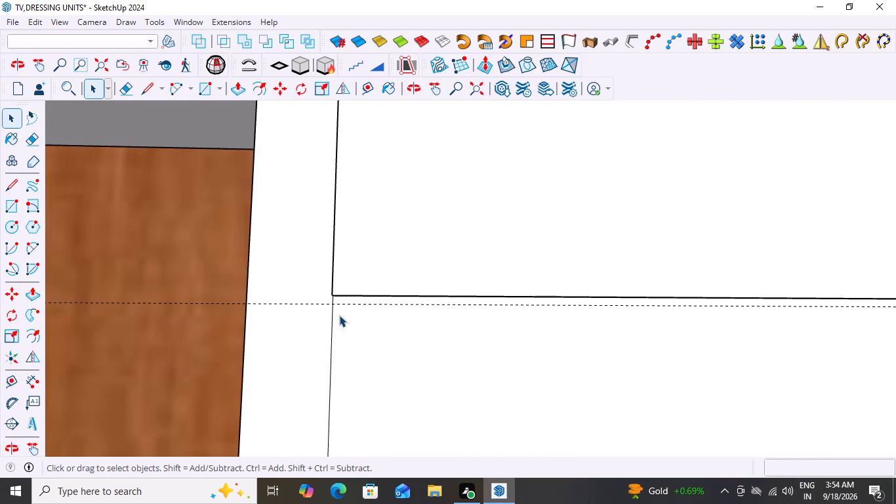
key("l")
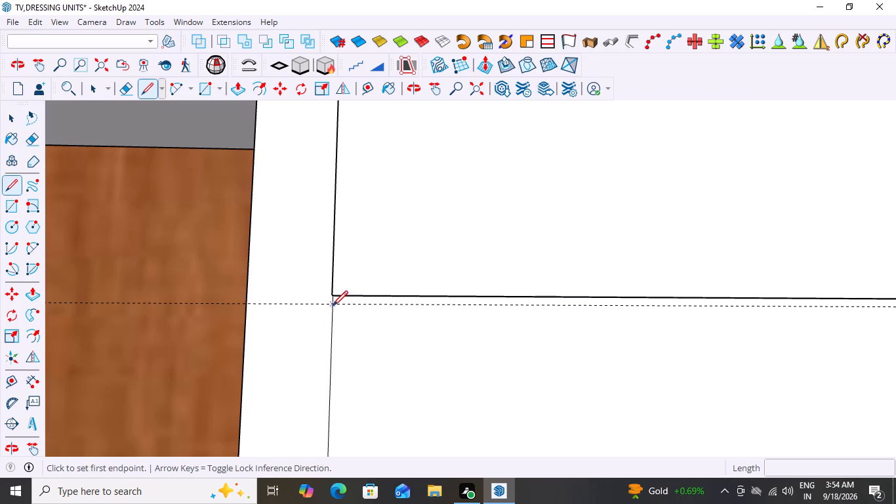
left_click(333, 306)
scroll(345, 318, "down", 20)
scroll(345, 318, "down", 2)
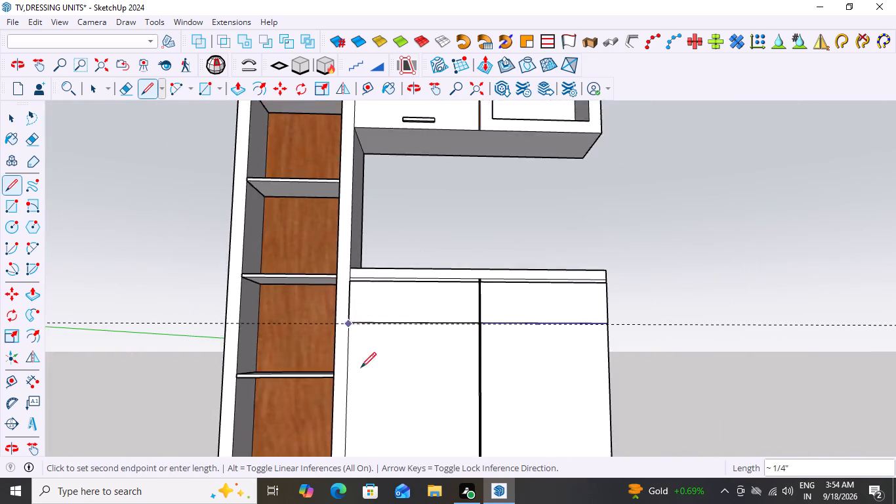
scroll(361, 367, "down", 1)
scroll(551, 402, "up", 8)
scroll(408, 339, "up", 4)
scroll(384, 258, "up", 2)
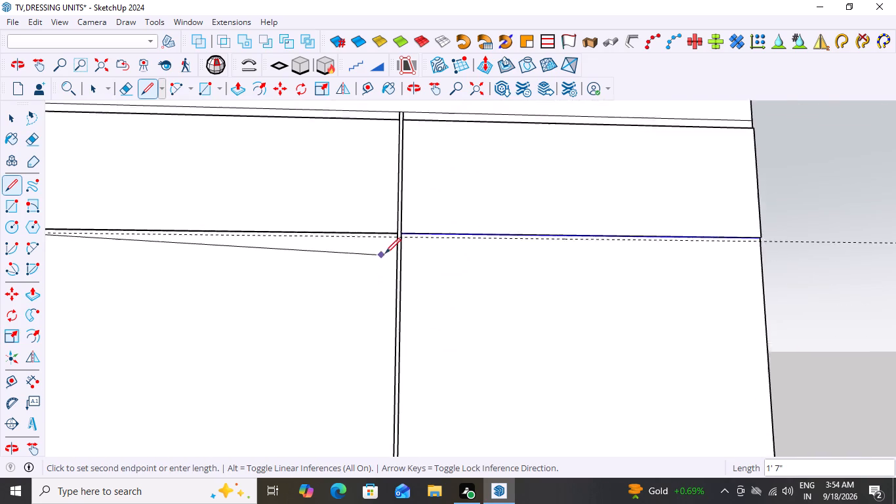
scroll(385, 253, "up", 13)
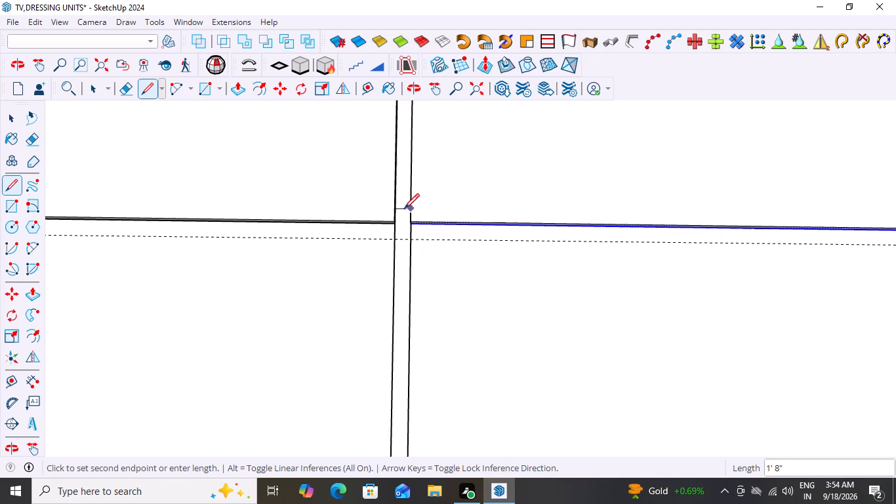
scroll(377, 220, "up", 7)
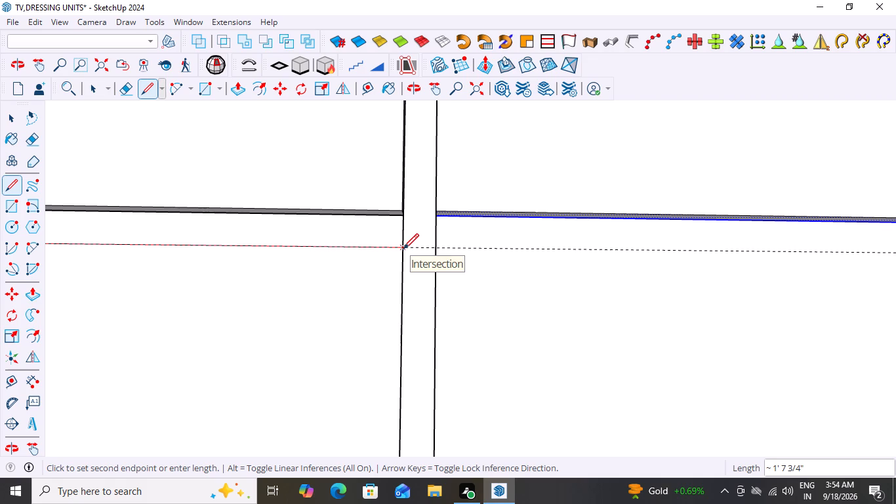
left_click(403, 249)
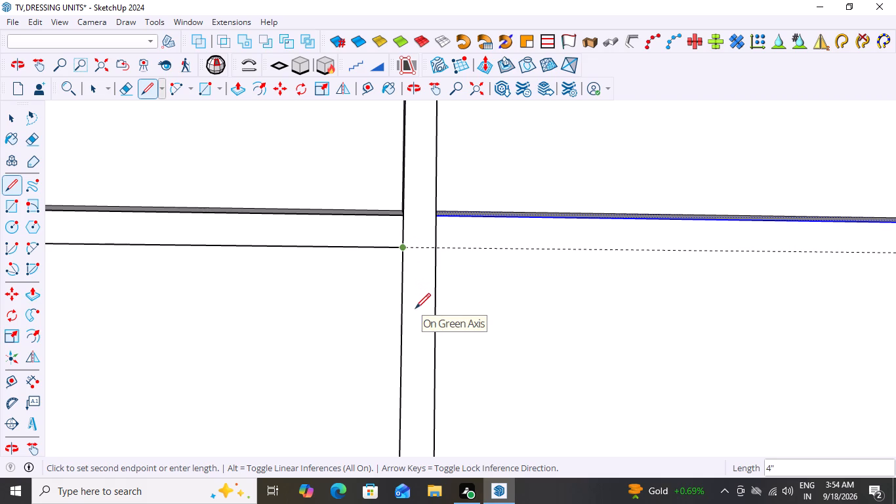
key("space")
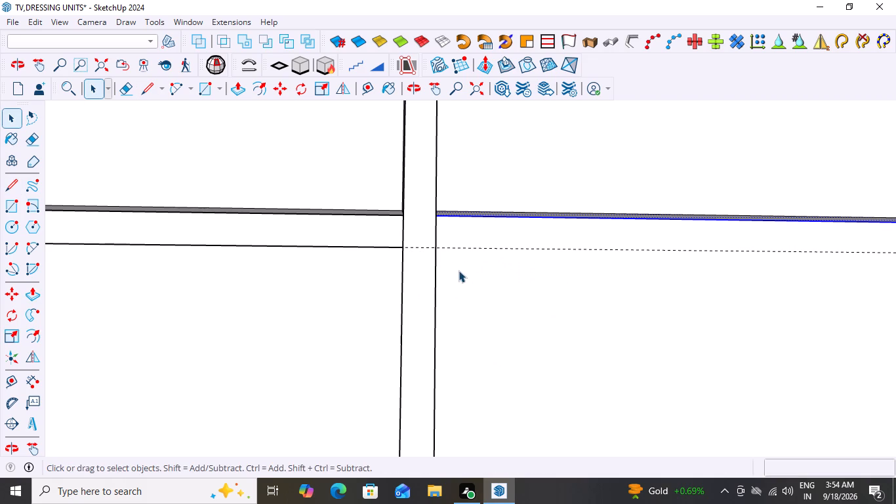
Draw a matching line about 1' 7 3/4" long along the guide, from the centre gap to the second door's outer edge.
key("l")
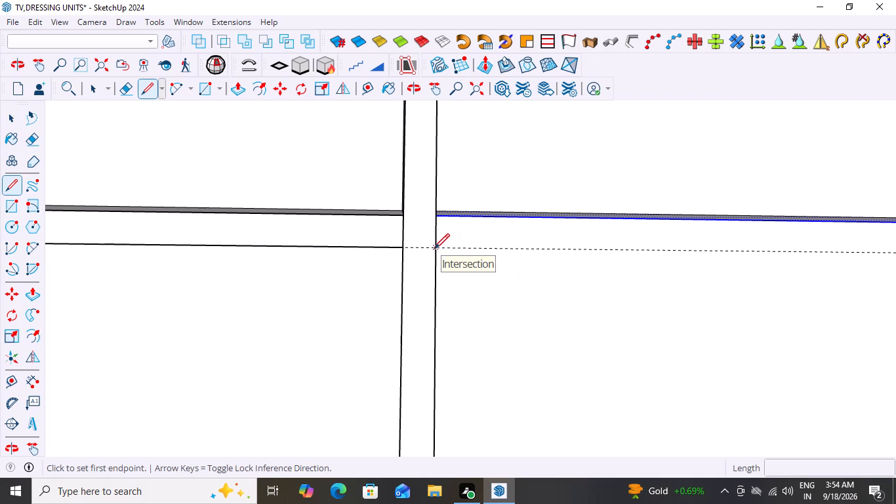
left_click(434, 249)
scroll(424, 265, "down", 20)
scroll(424, 265, "down", 9)
middle_click(399, 322)
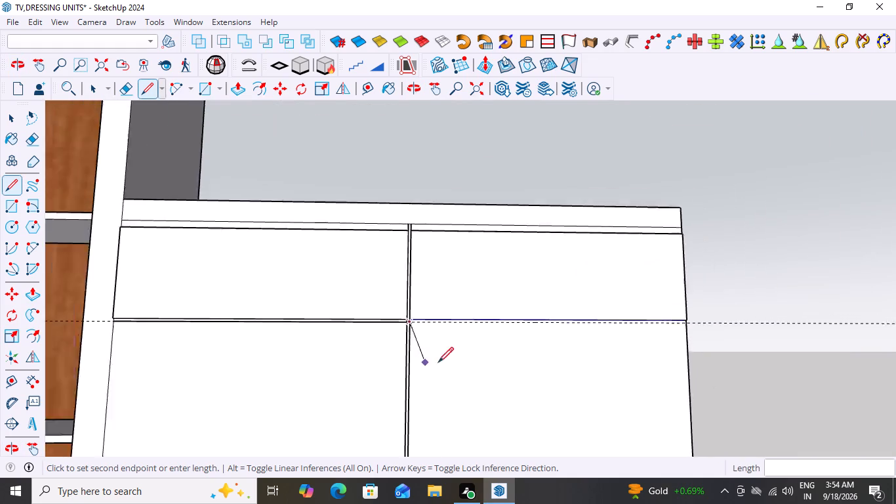
scroll(438, 362, "down", 1)
scroll(649, 337, "up", 15)
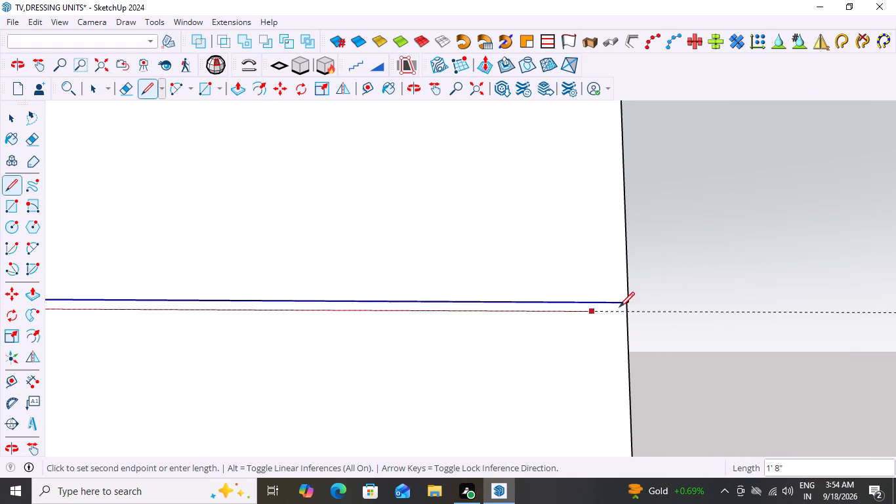
scroll(622, 304, "up", 8)
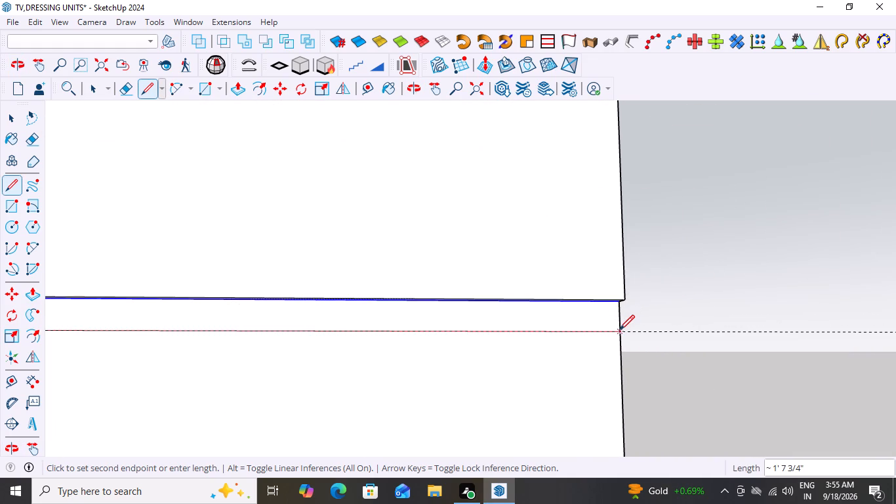
left_click(619, 333)
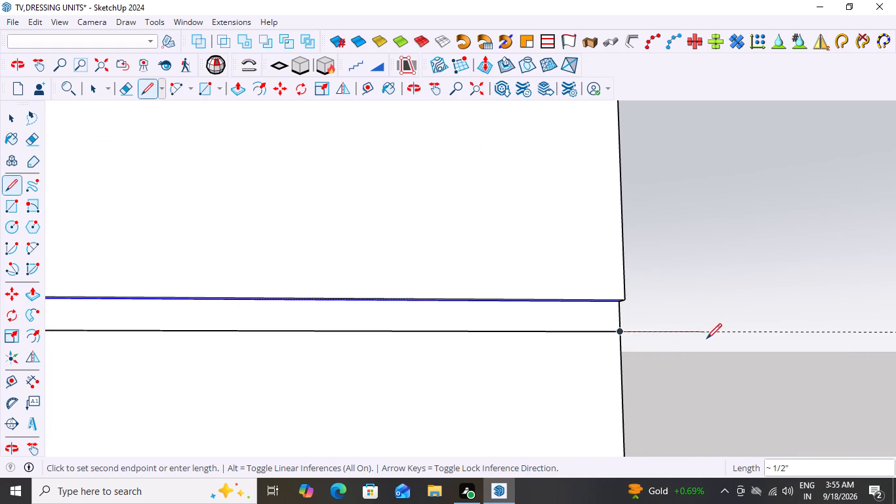
key("space")
Examine the lower doors with the new lines in place, selecting their connected geometry to check how they join the cabinet body.
scroll(714, 327, "down", 16)
scroll(784, 293, "down", 9)
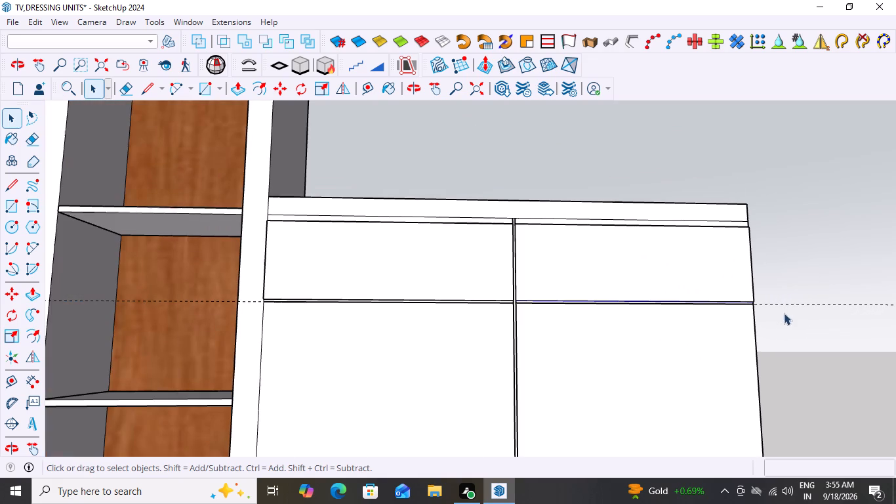
middle_click_drag(666, 352, 661, 411)
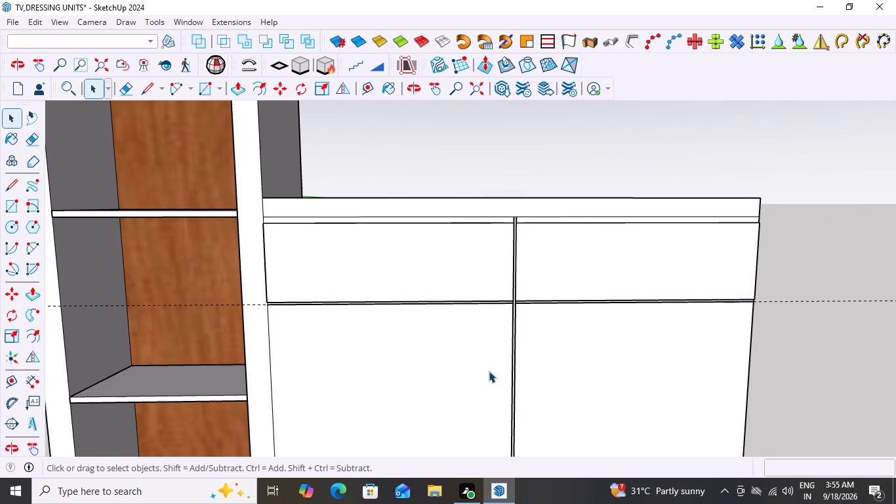
scroll(477, 353, "down", 11)
scroll(478, 394, "up", 4)
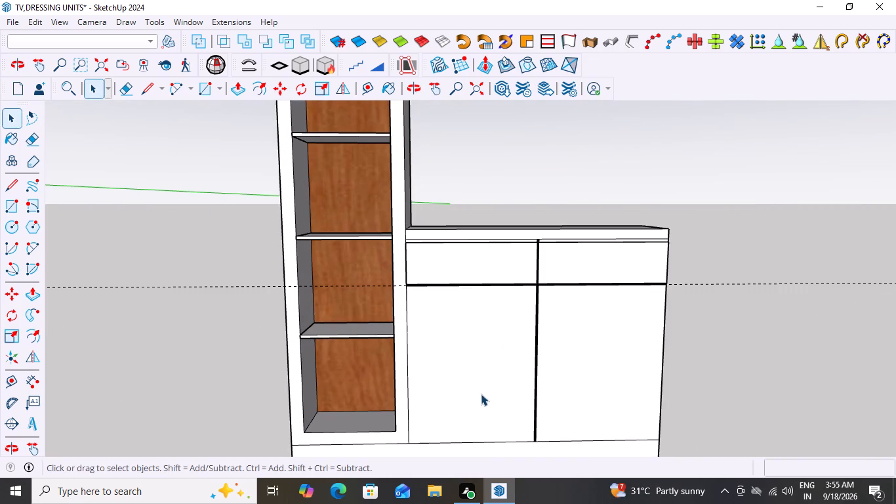
scroll(499, 340, "up", 7)
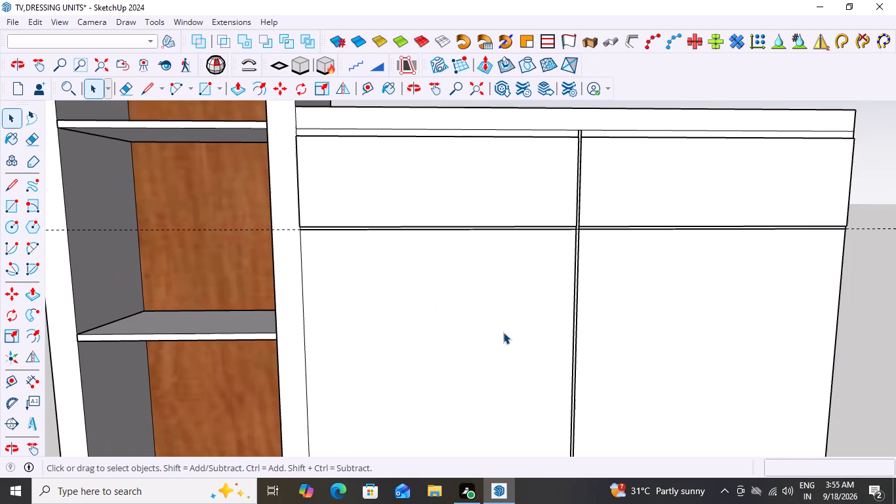
triple_click(498, 332)
triple_click(498, 332)
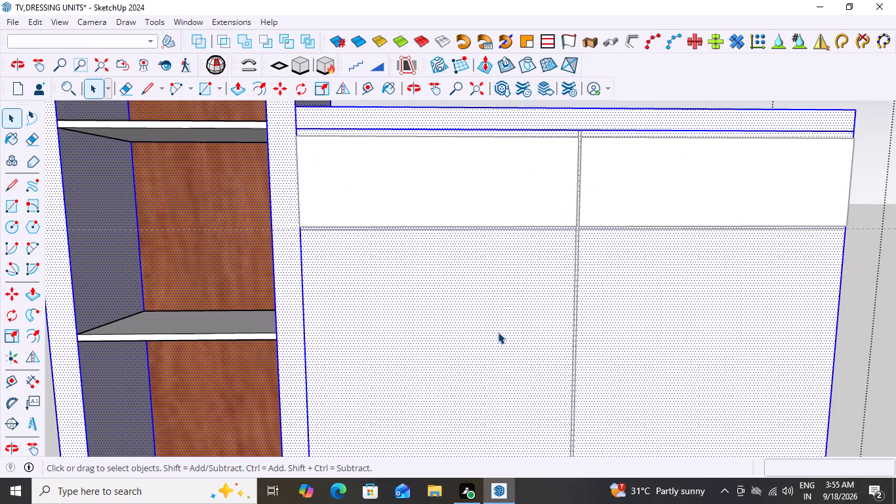
left_click(498, 332)
scroll(500, 330, "down", 8)
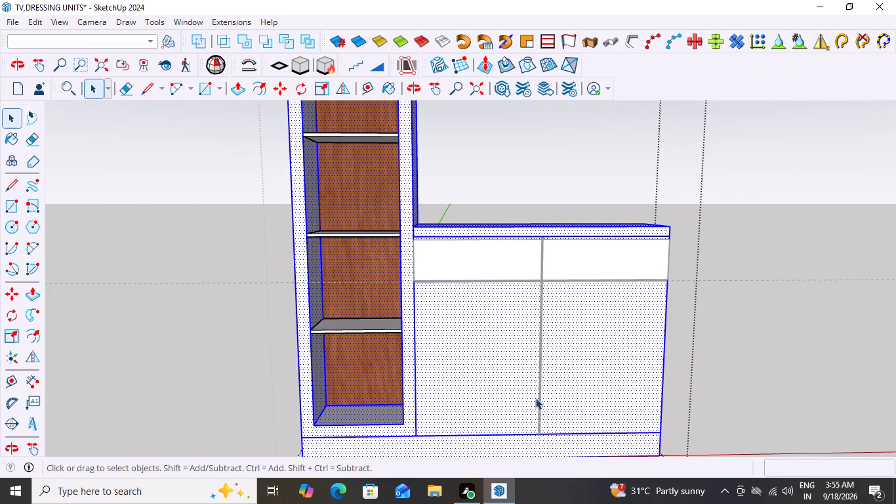
scroll(544, 444, "up", 11)
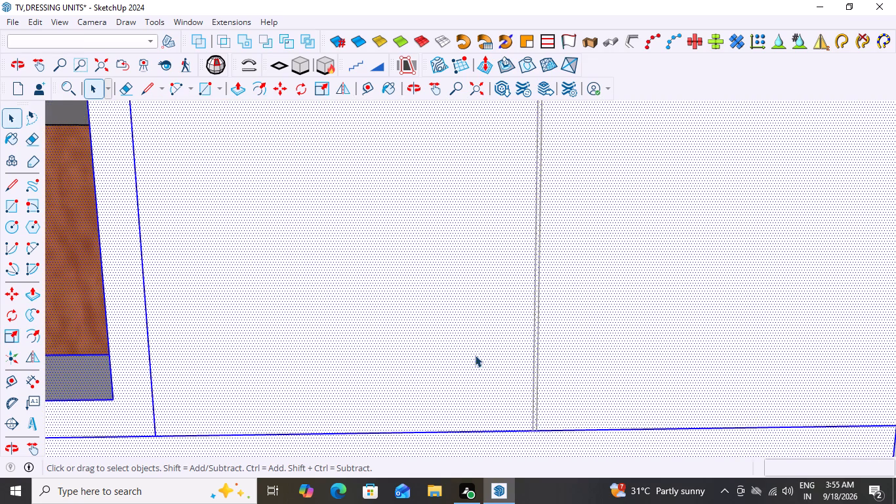
scroll(475, 355, "down", 6)
middle_click_drag(464, 318, 458, 354)
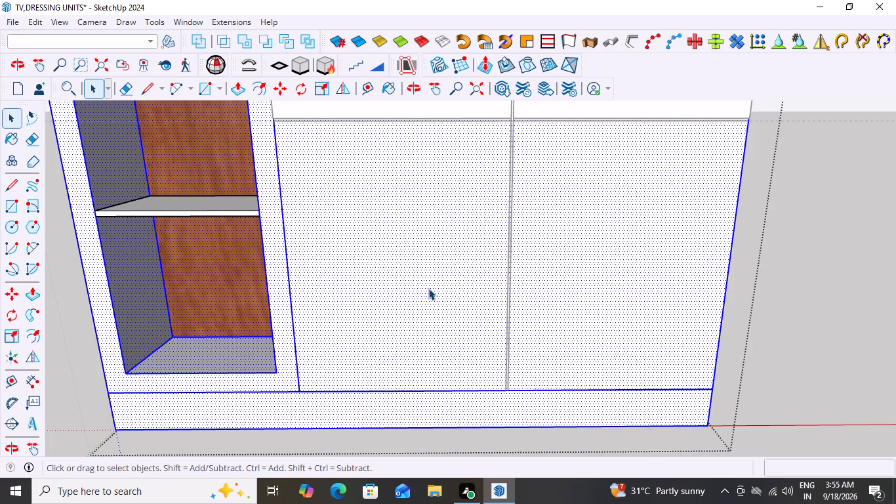
triple_click(428, 288)
scroll(494, 210, "up", 2)
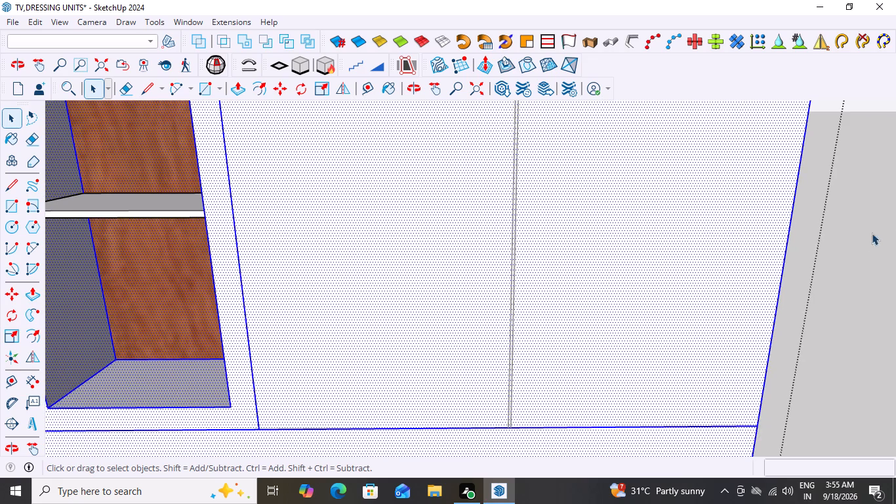
left_click(853, 238)
scroll(552, 301, "down", 6)
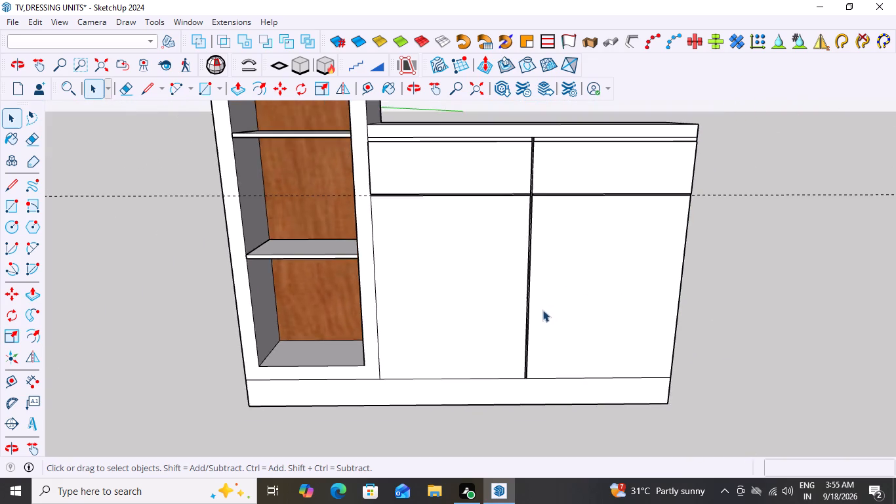
Delete the two short vertical edges crossing the horizontal gap at the centre, between the raised panels and the doors below.
scroll(531, 222, "up", 20)
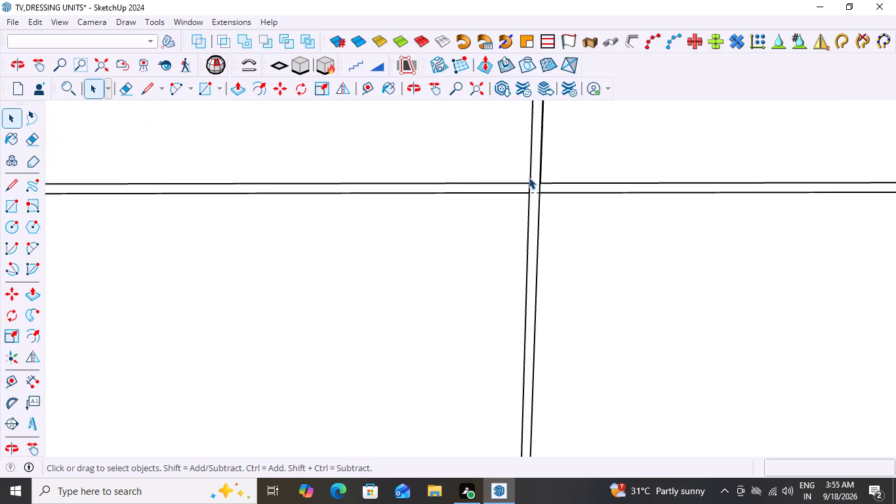
scroll(529, 177, "up", 12)
scroll(529, 211, "down", 2)
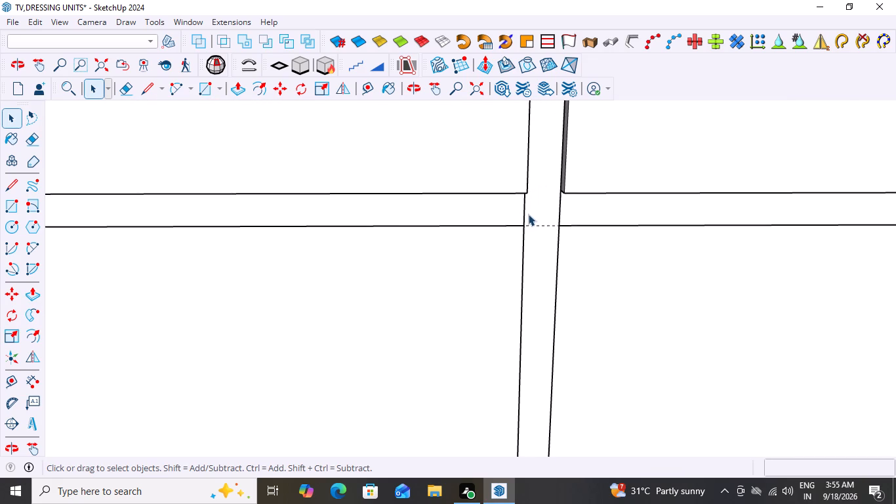
middle_click_drag(528, 216, 347, 139)
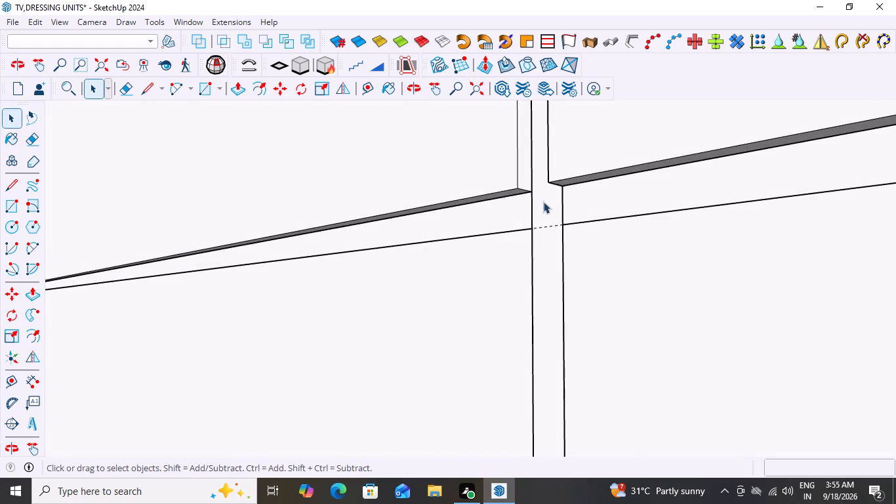
scroll(554, 200, "up", 2)
middle_click_drag(546, 208, 564, 216)
scroll(558, 220, "up", 1)
middle_click(539, 217)
middle_click_drag(539, 217, 563, 224)
middle_click_drag(453, 258, 485, 264)
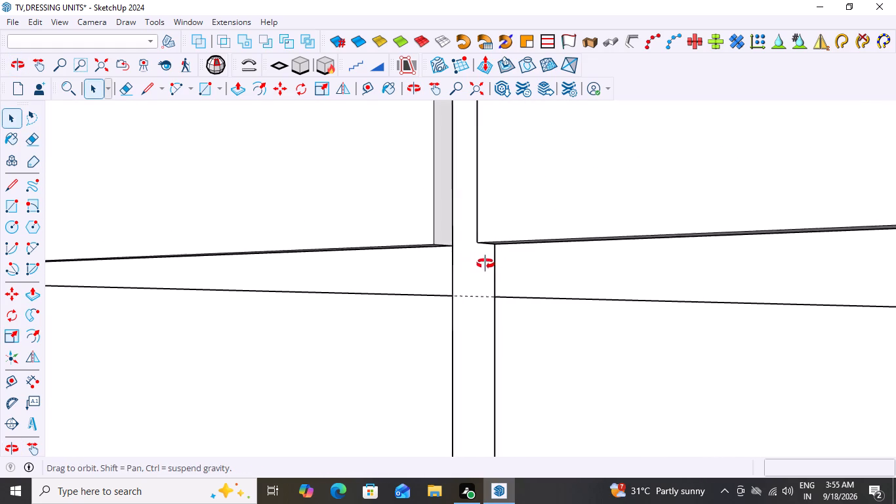
middle_click_drag(485, 264, 495, 265)
scroll(495, 265, "up", 4)
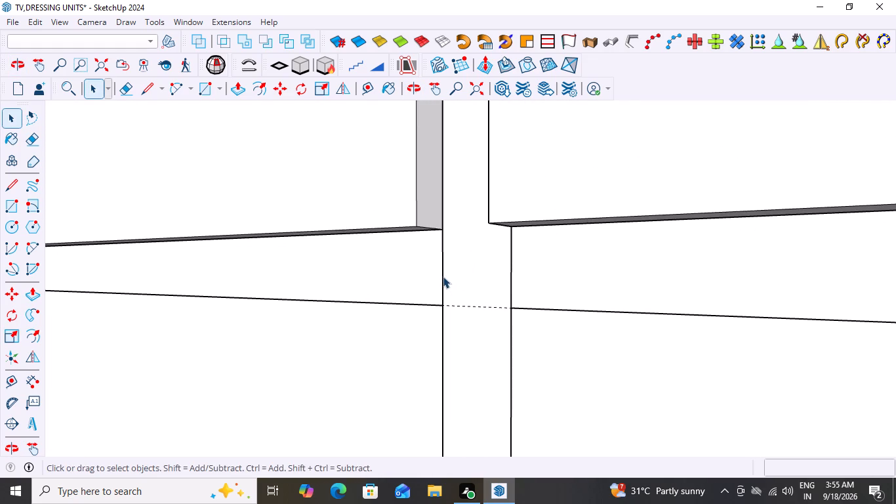
left_click(443, 273)
key("Delete")
left_click(510, 269)
key("Delete")
Delete the two short vertical edges at the centre gap between the raised panels' top edges and the line under the countertop.
scroll(500, 270, "down", 9)
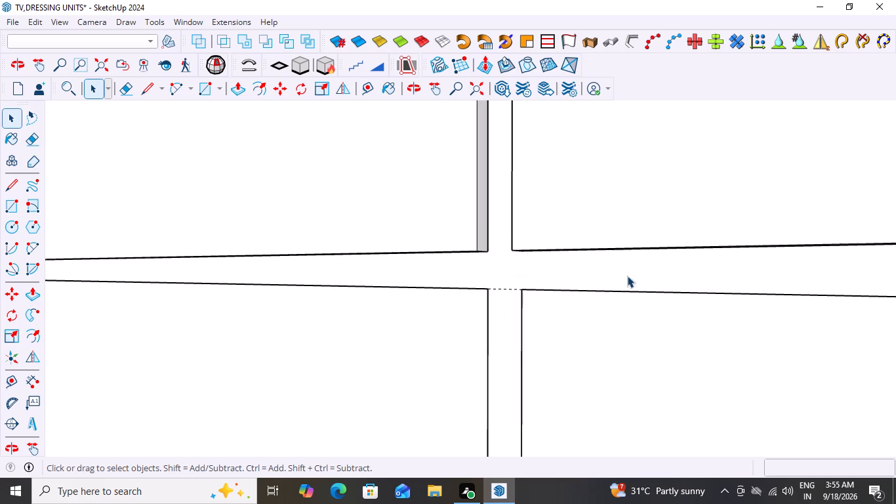
scroll(627, 276, "down", 20)
scroll(627, 276, "down", 1)
scroll(693, 366, "down", 4)
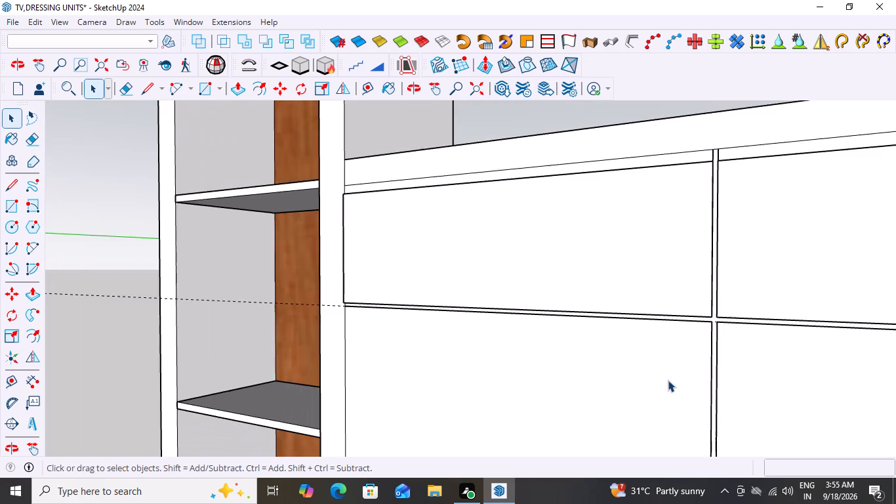
scroll(668, 380, "down", 7)
middle_click_drag(704, 380, 805, 394)
scroll(657, 262, "up", 17)
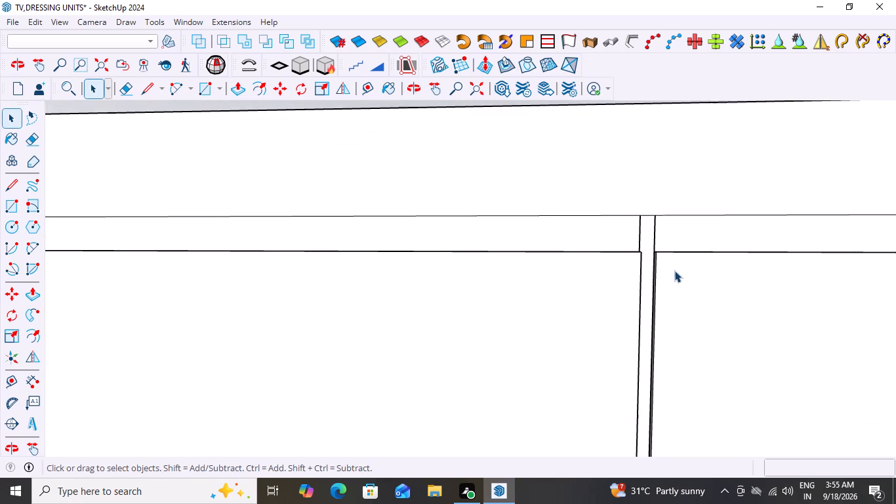
scroll(674, 270, "up", 11)
middle_click_drag(643, 259, 632, 264)
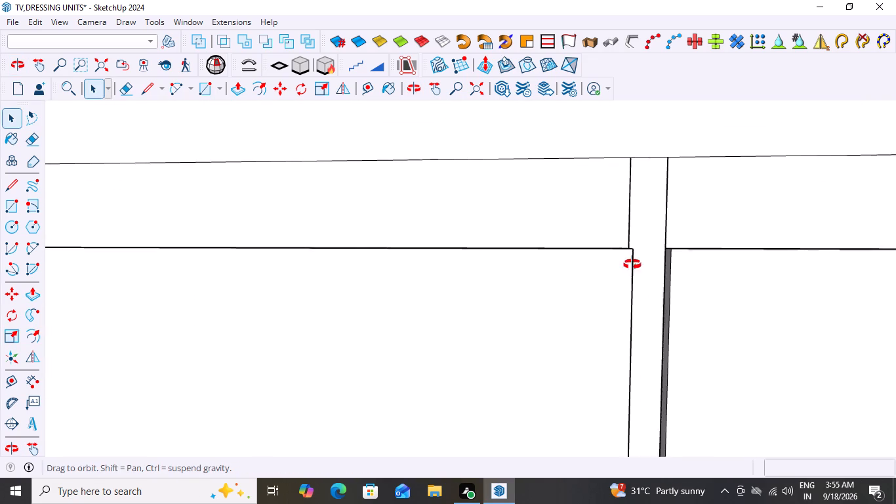
middle_click_drag(632, 264, 479, 274)
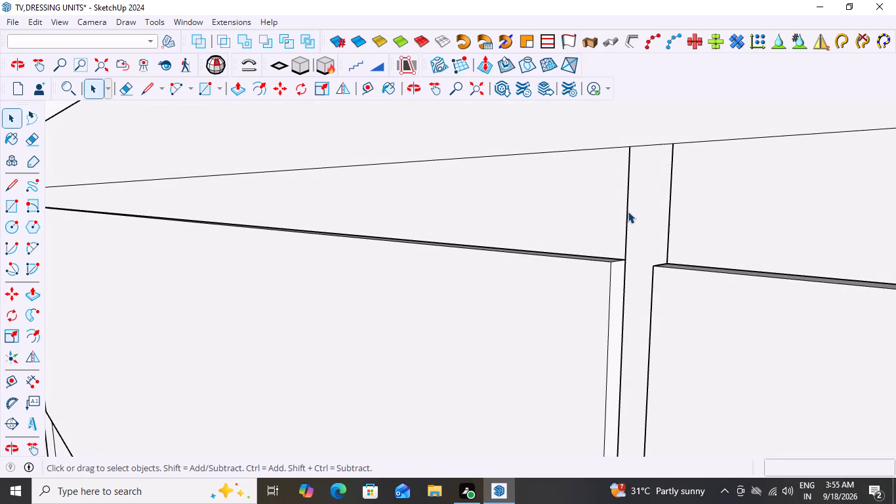
left_click(628, 208)
key("Delete")
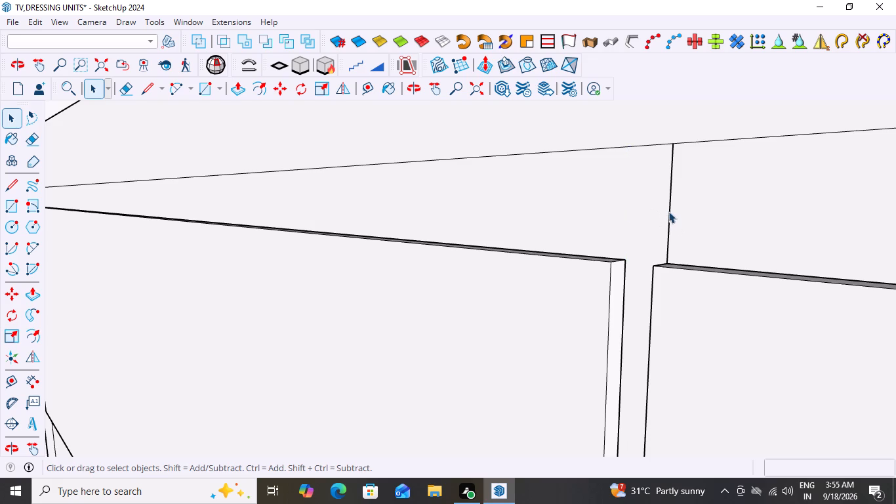
left_click(668, 211)
key("Delete")
Examine the cleaned-up gaps across the lower fronts and recheck the doors' connected geometry against the whole cabinet unit.
scroll(624, 219, "down", 13)
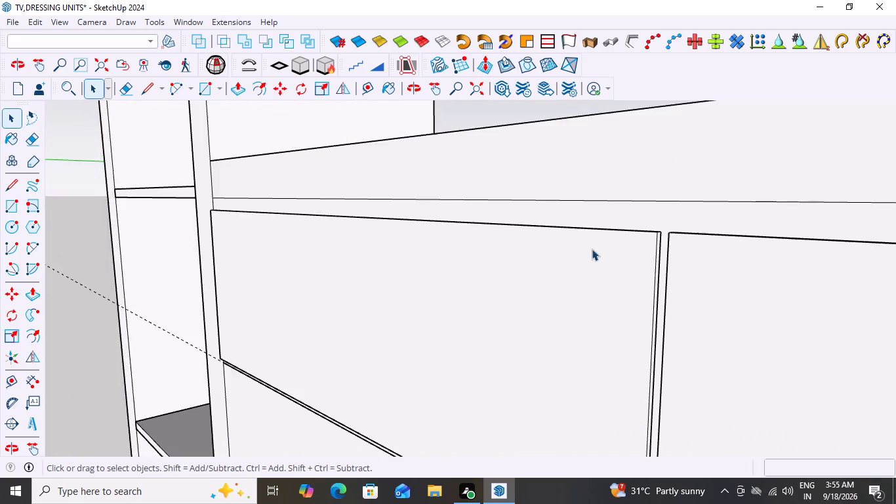
scroll(592, 249, "down", 15)
middle_click_drag(476, 365, 659, 387)
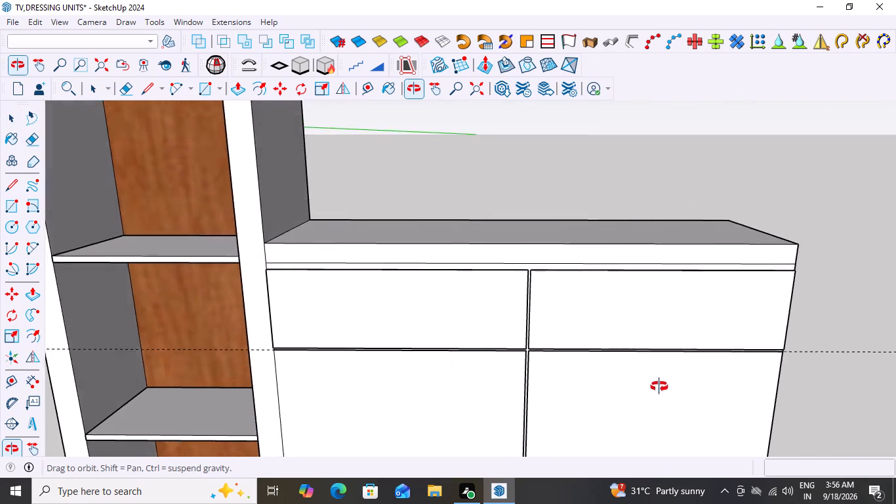
middle_click_drag(659, 387, 672, 356)
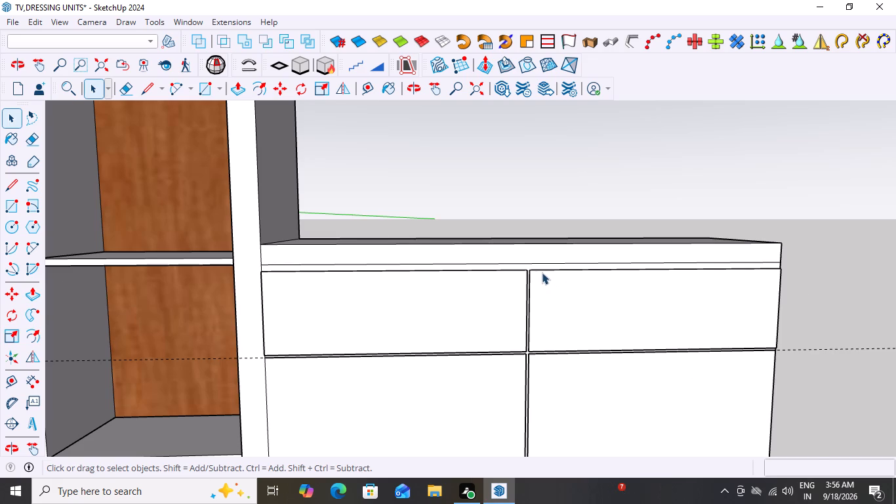
scroll(542, 272, "up", 2)
scroll(542, 273, "down", 18)
scroll(525, 448, "up", 3)
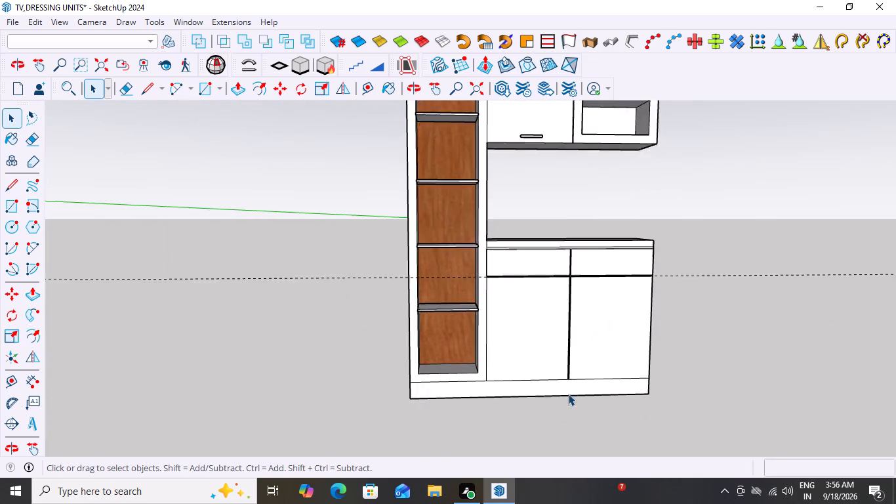
scroll(568, 394, "up", 10)
triple_click(497, 300)
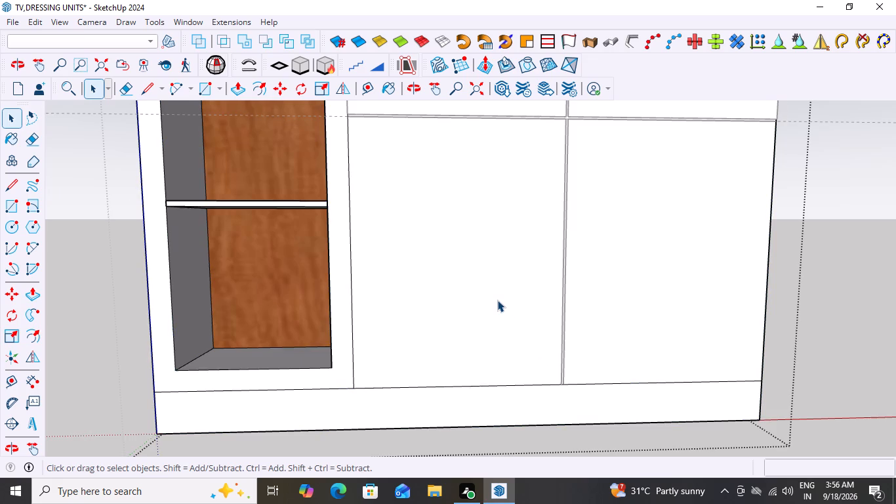
double_click(497, 300)
scroll(497, 300, "down", 7)
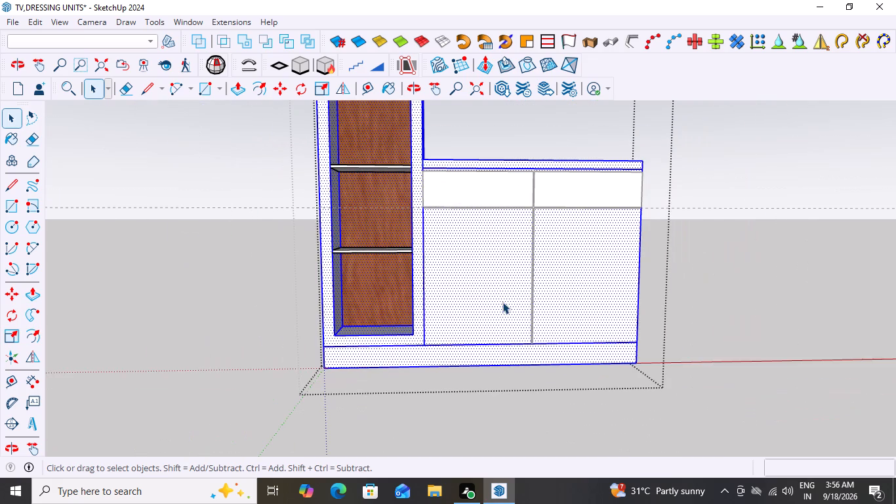
scroll(503, 307, "up", 2)
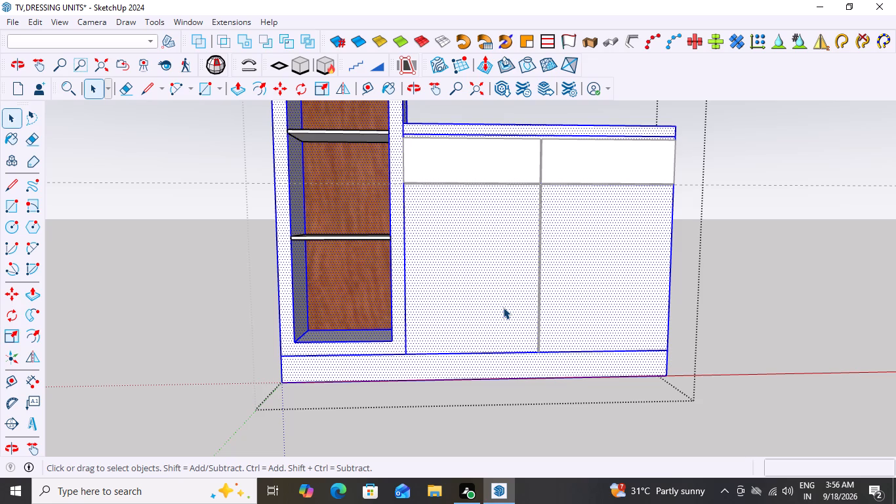
scroll(764, 297, "down", 9)
scroll(606, 255, "down", 8)
left_click(761, 151)
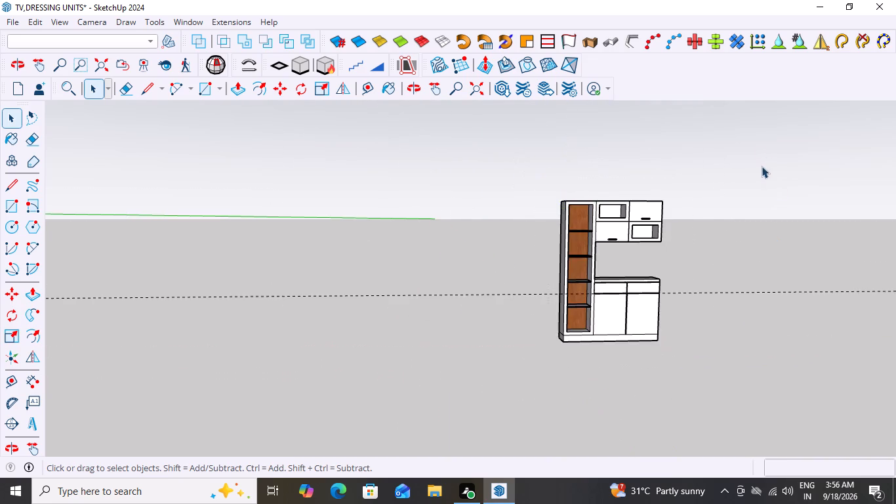
Examine the lower end of the centre gap between the two doors, where it meets the plinth line.
scroll(661, 364, "up", 7)
scroll(601, 224, "up", 8)
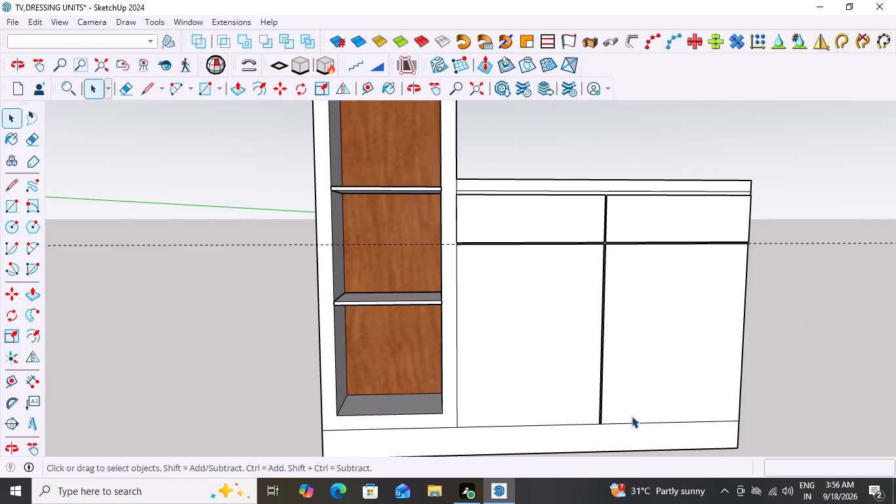
scroll(609, 446, "up", 11)
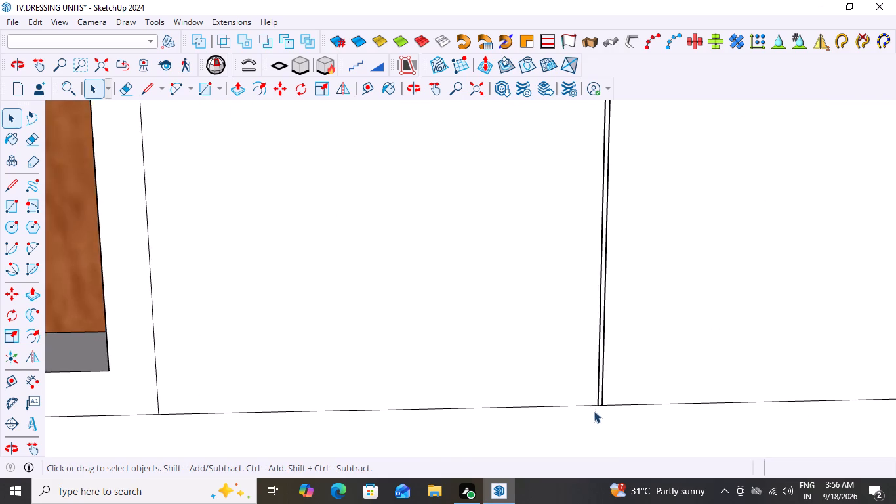
scroll(595, 409, "up", 20)
scroll(595, 409, "up", 3)
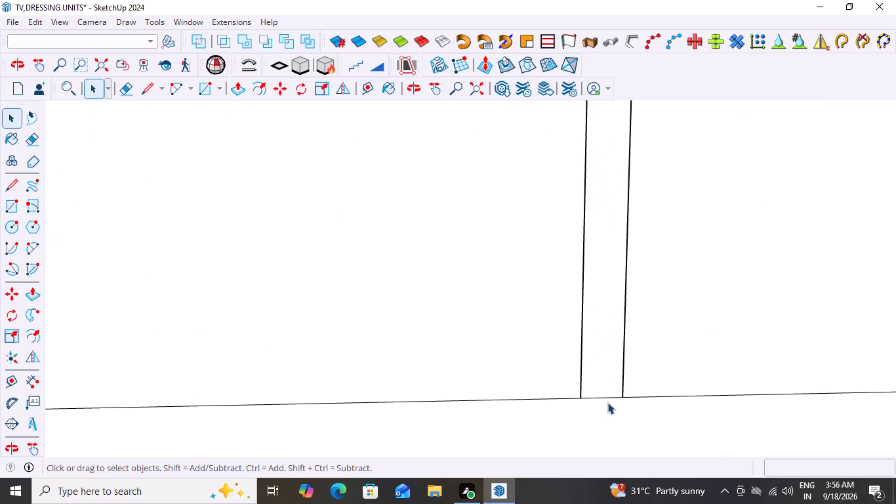
scroll(607, 402, "up", 3)
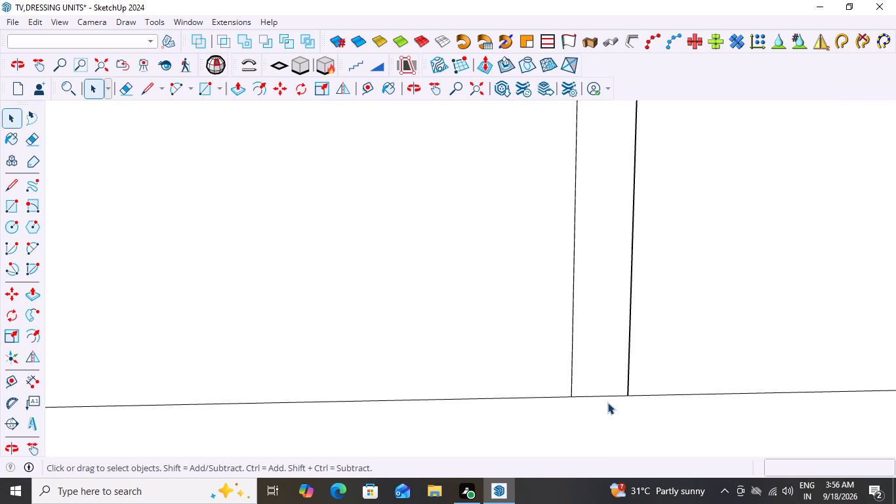
scroll(607, 400, "down", 6)
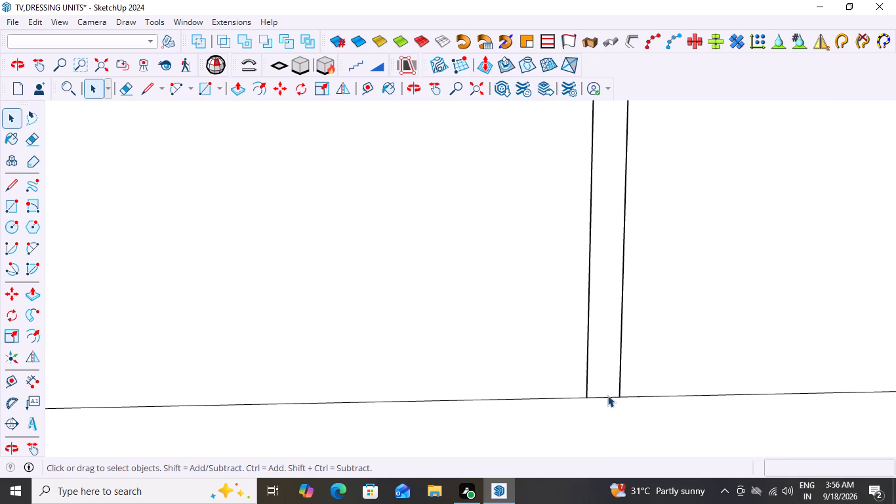
scroll(607, 396, "down", 20)
scroll(607, 396, "down", 8)
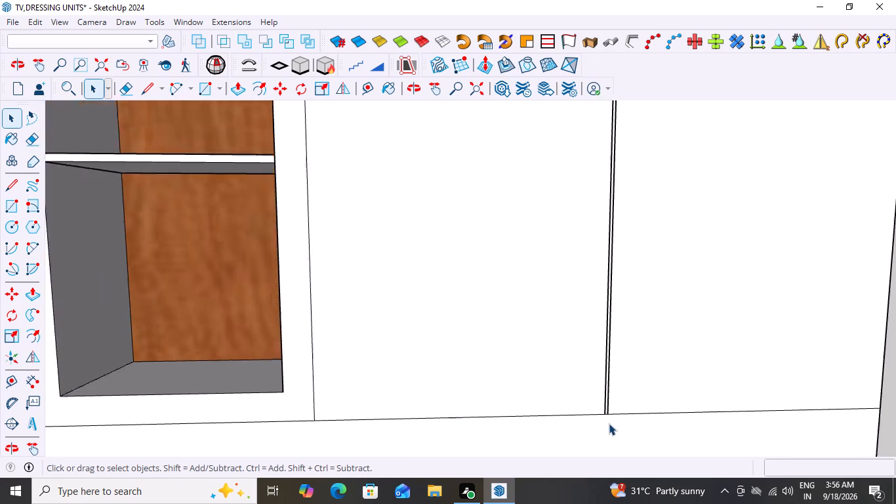
scroll(609, 423, "down", 2)
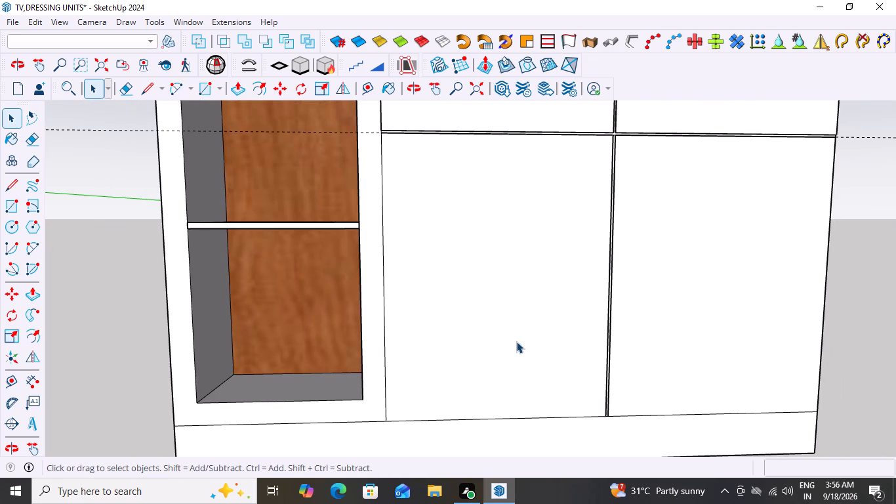
Examine the lower doors by selecting their face inside the cabinet unit, checking how both doors and the gaps are connected.
left_click(516, 335)
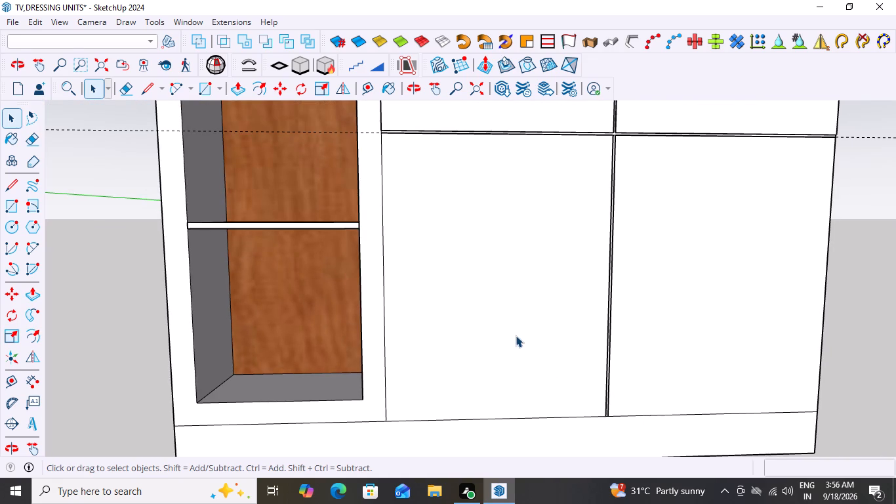
double_click(516, 335)
left_click(516, 335)
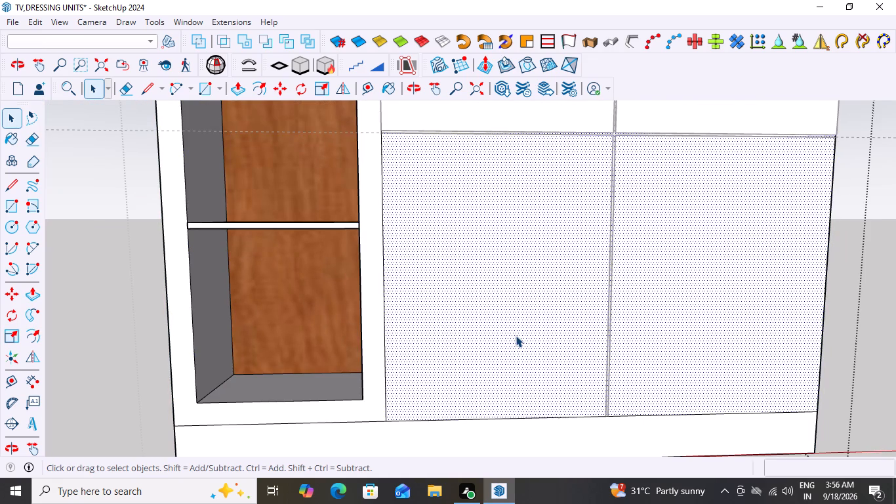
scroll(516, 335, "down", 4)
scroll(688, 302, "up", 2)
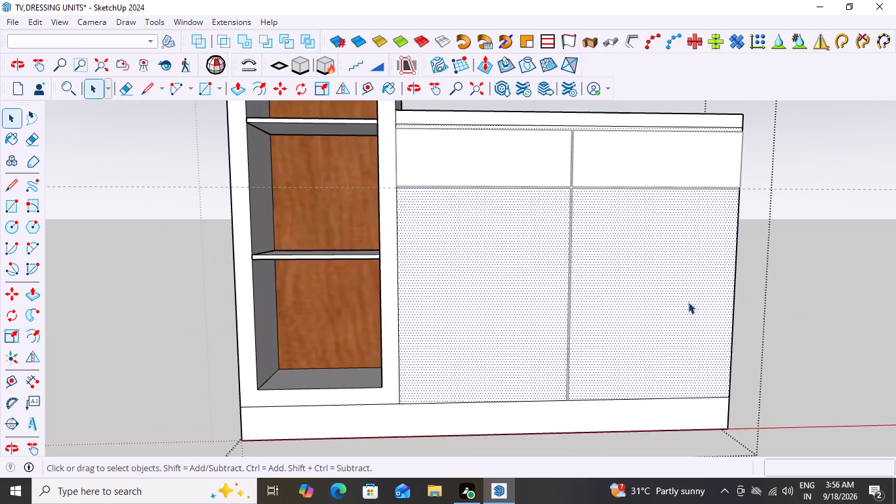
scroll(682, 297, "down", 4)
left_click(821, 154)
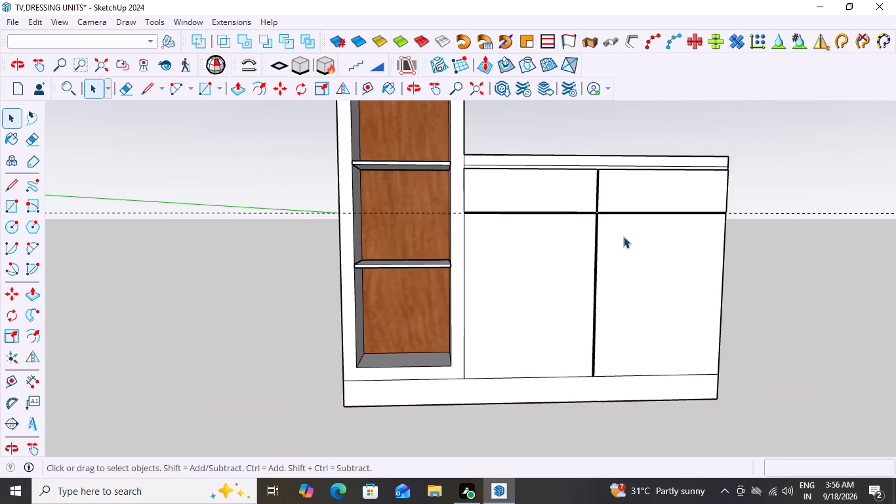
scroll(577, 218, "up", 6)
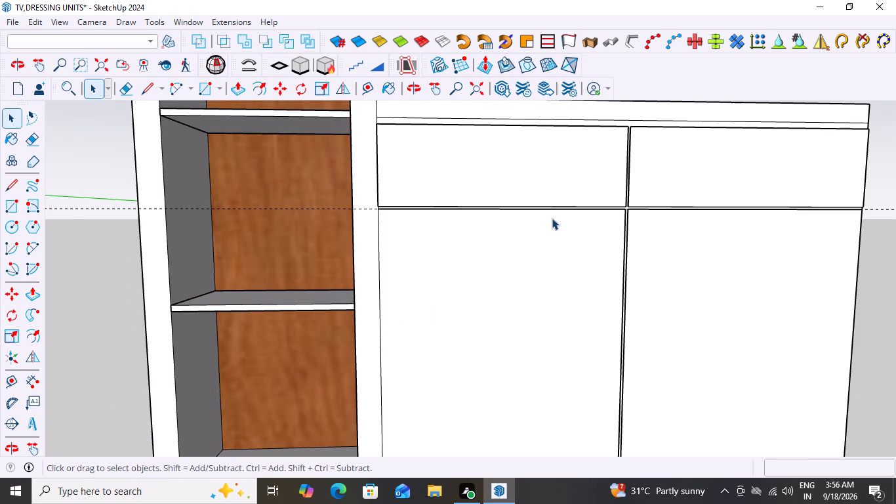
scroll(564, 216, "down", 3)
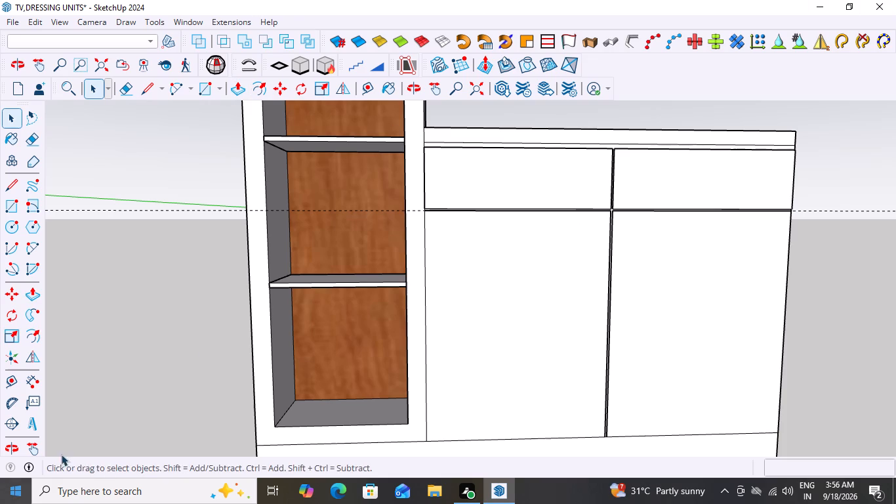
Delete all construction guides from the model.
left_click(35, 24)
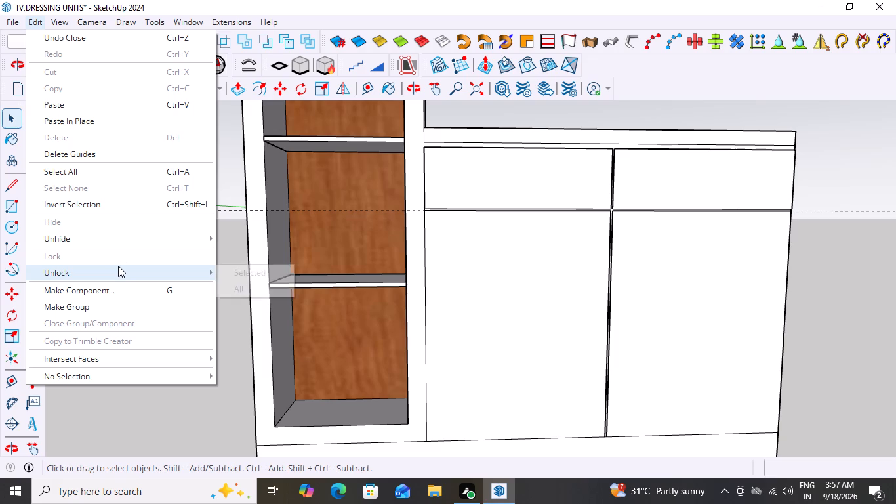
left_click(106, 152)
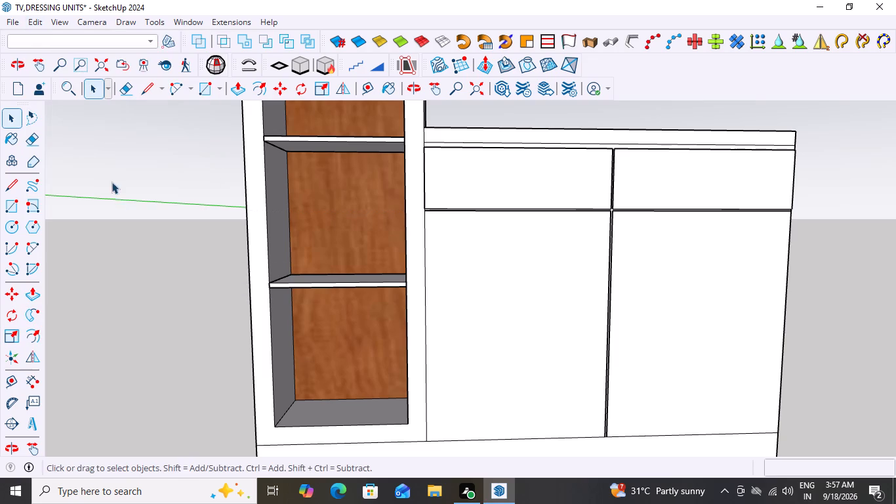
Examine the doors' and top panels' connected geometry from several angles, checking what belongs to the cabinet body.
scroll(507, 406, "down", 1)
middle_click_drag(522, 400, 459, 394)
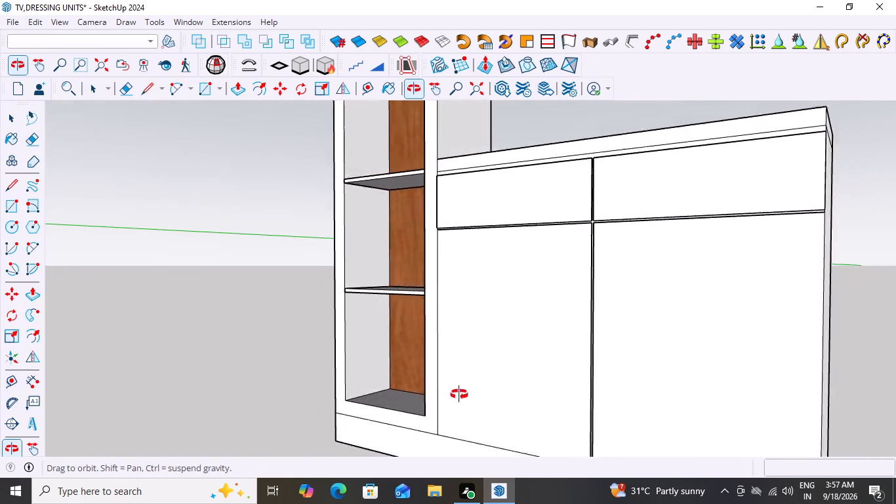
middle_click_drag(459, 394, 594, 406)
scroll(613, 421, "up", 7)
double_click(506, 368)
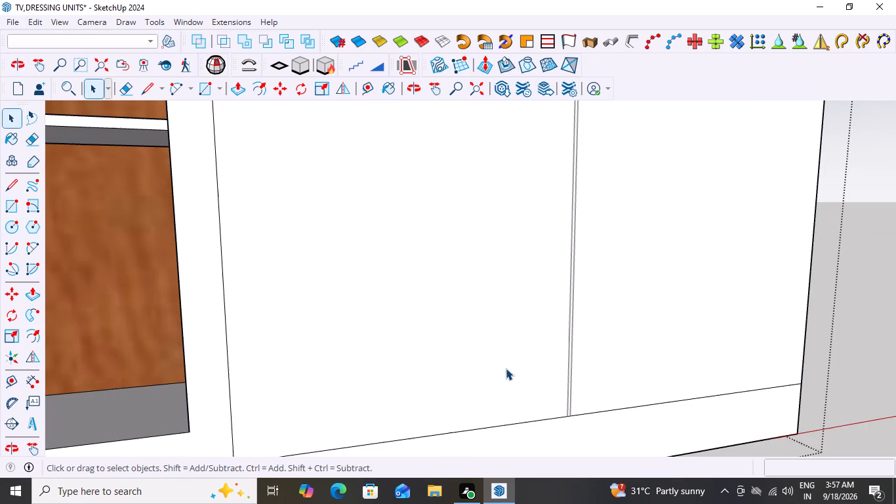
triple_click(506, 368)
scroll(507, 368, "down", 7)
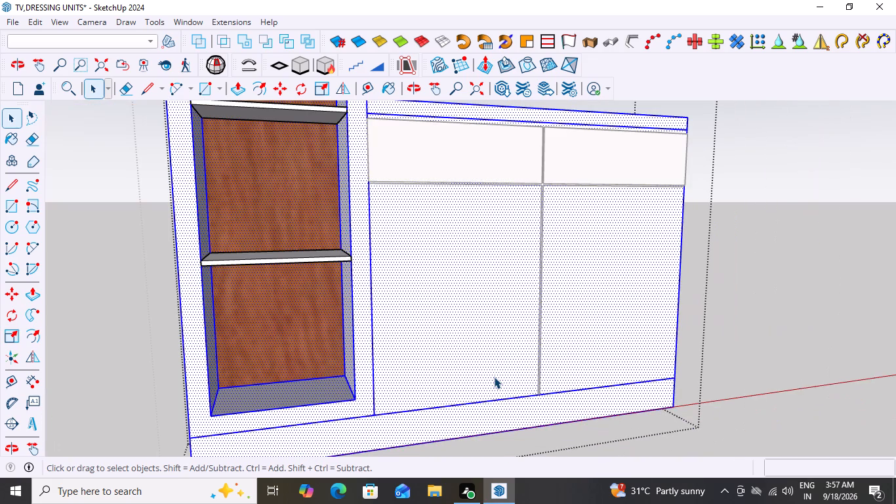
scroll(494, 377, "down", 2)
triple_click(485, 348)
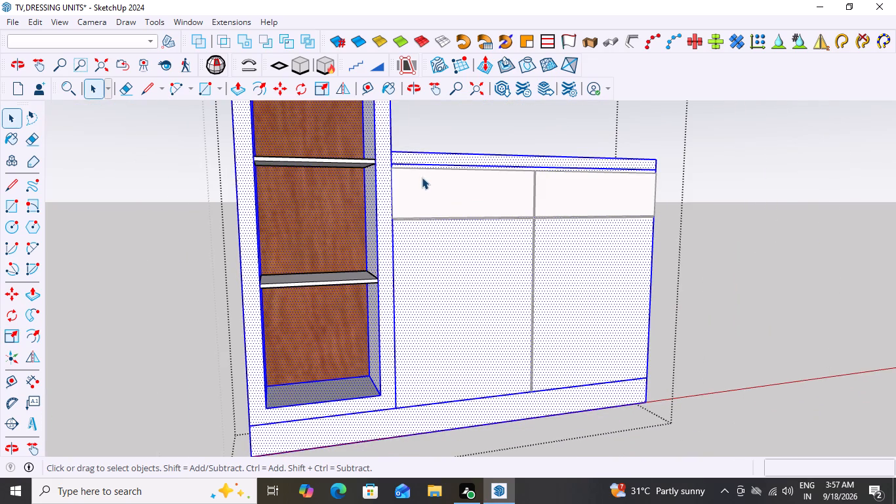
double_click(431, 183)
triple_click(432, 188)
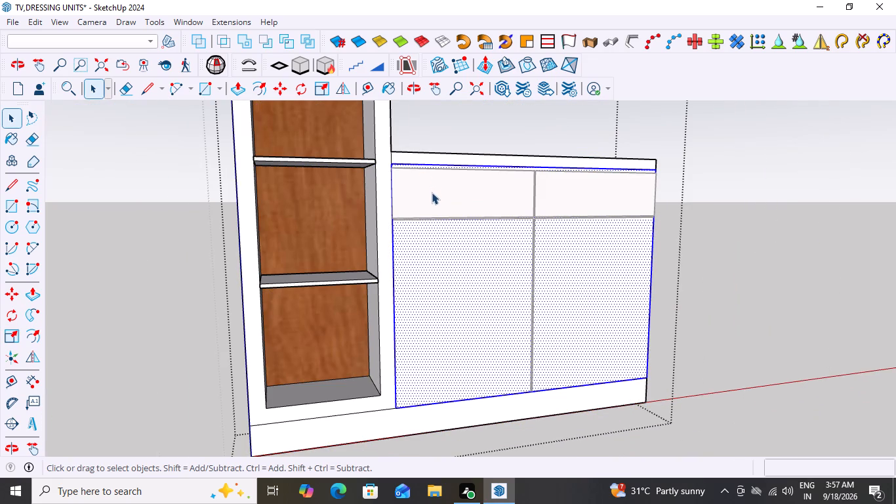
middle_click_drag(555, 281, 375, 281)
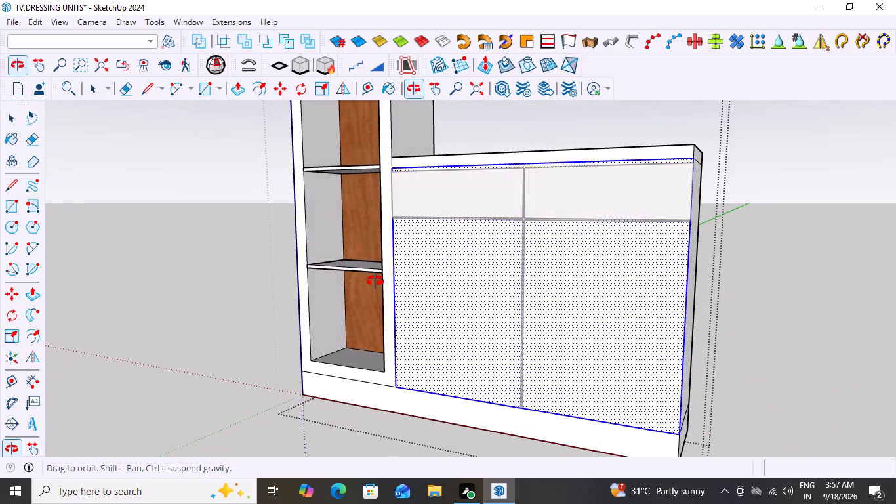
middle_click_drag(375, 281, 540, 285)
left_click(744, 264)
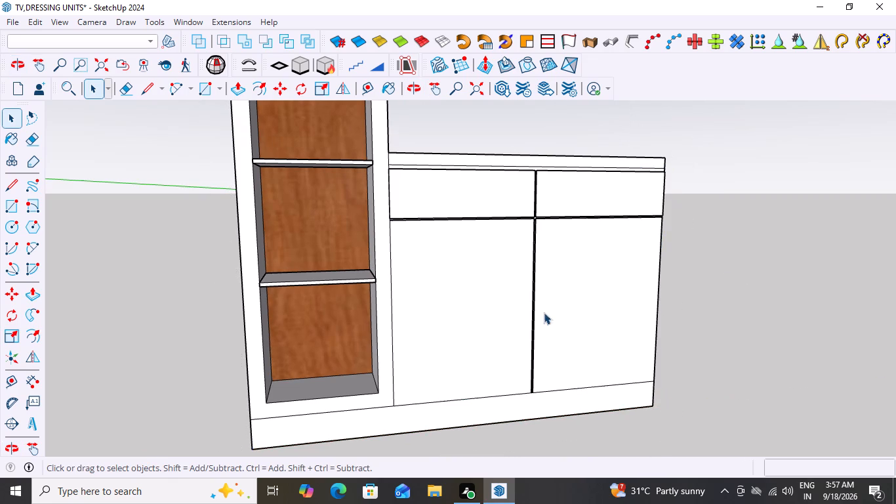
Recheck both lower door faces and their connected geometry against the whole cabinet unit from the front and side.
scroll(529, 310, "up", 3)
left_click(483, 272)
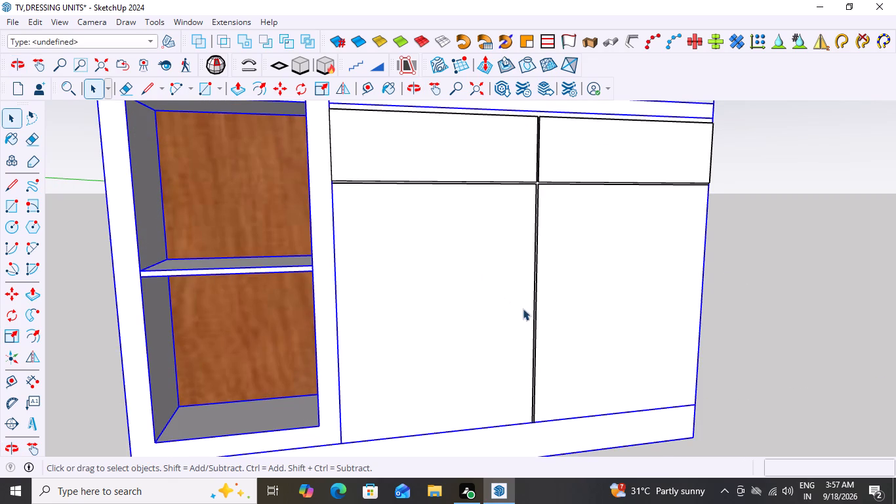
left_click(495, 299)
left_click(495, 299)
left_click(495, 299)
left_click(495, 299)
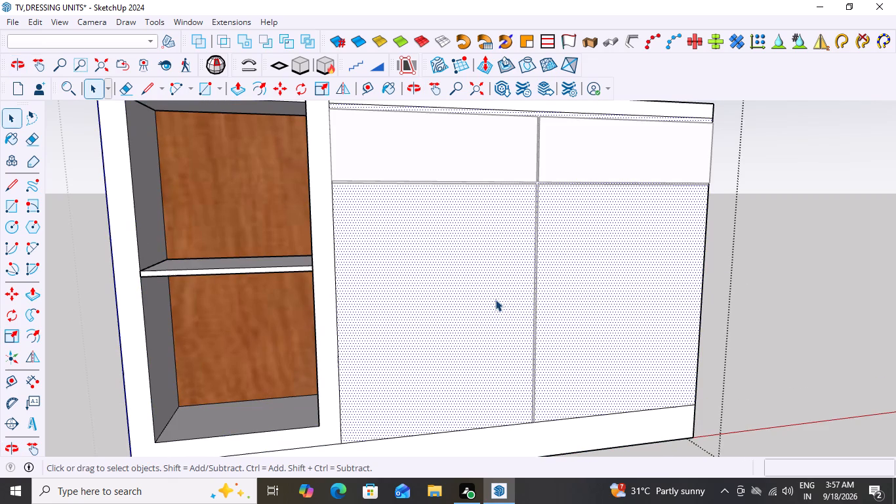
left_click(495, 299)
middle_click_drag(483, 310, 396, 323)
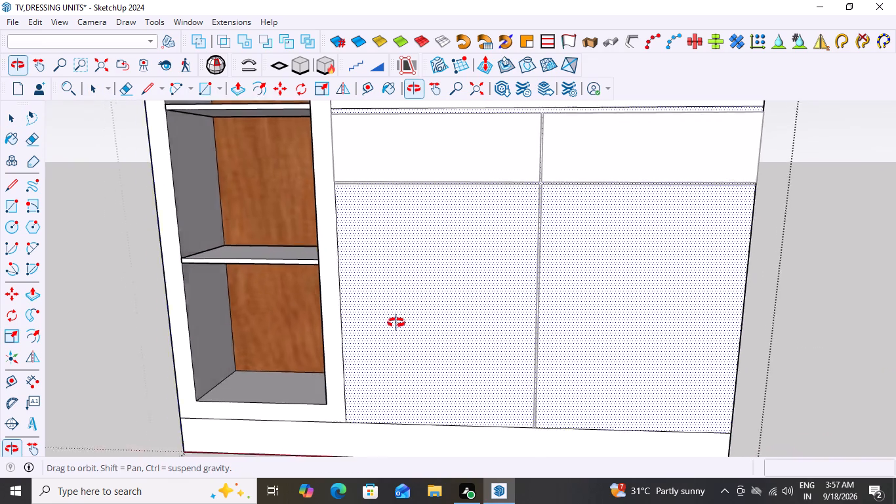
middle_click_drag(396, 323, 320, 325)
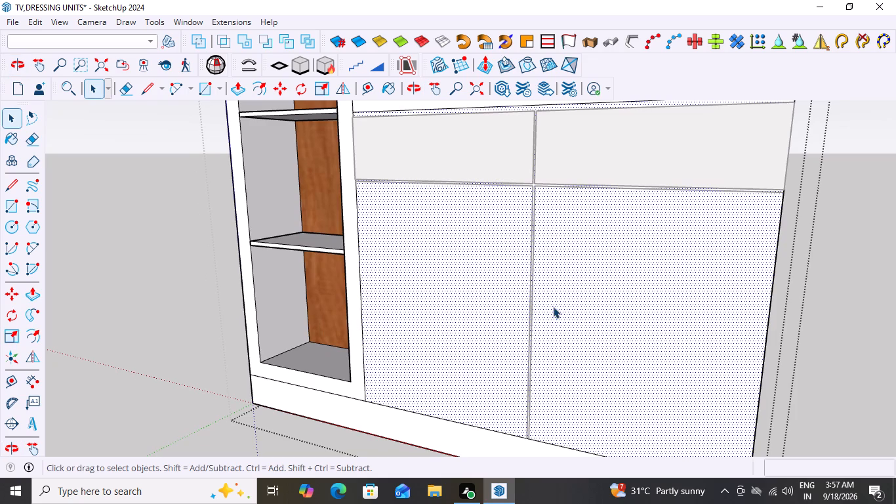
triple_click(571, 314)
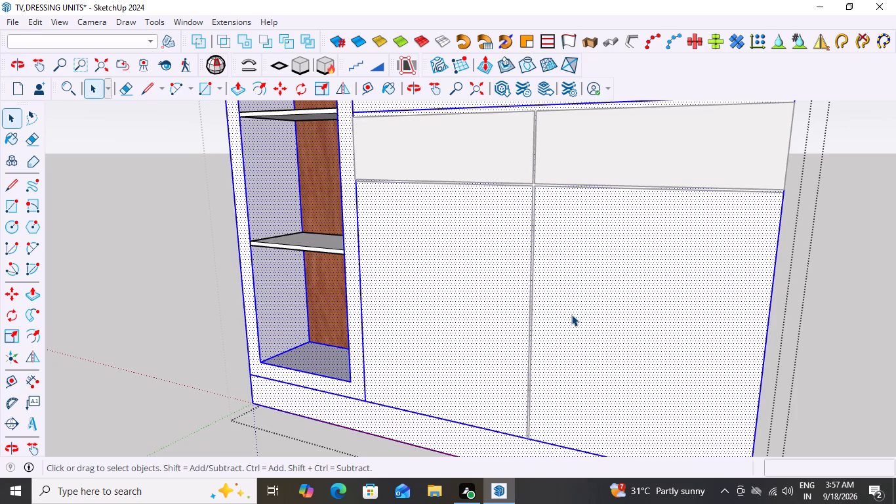
left_click(571, 314)
scroll(590, 324, "down", 11)
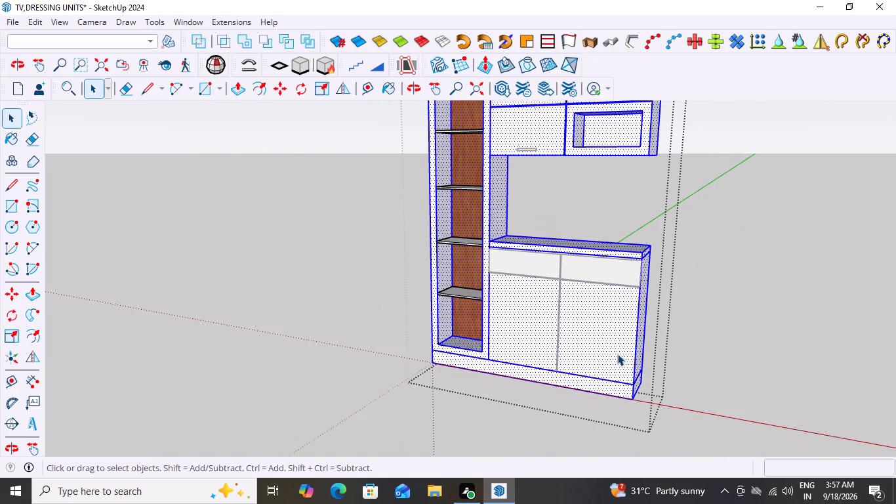
double_click(620, 348)
left_click(612, 348)
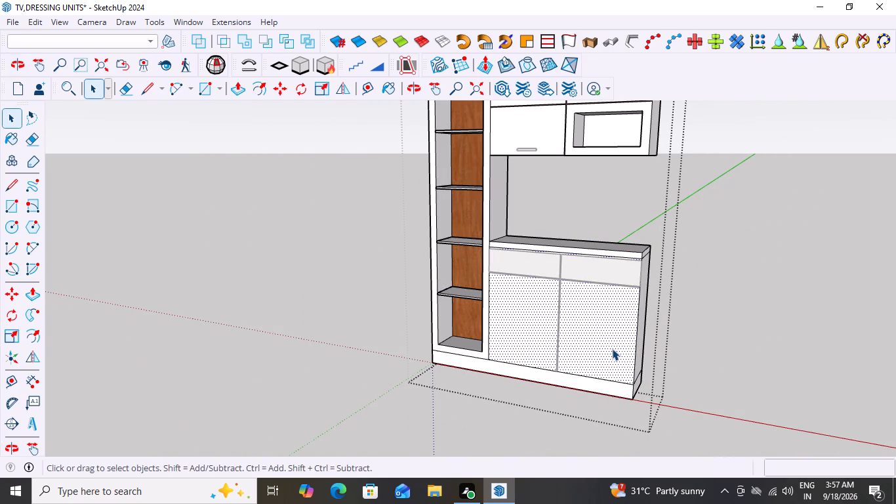
middle_click_drag(593, 345, 713, 358)
scroll(547, 285, "up", 6)
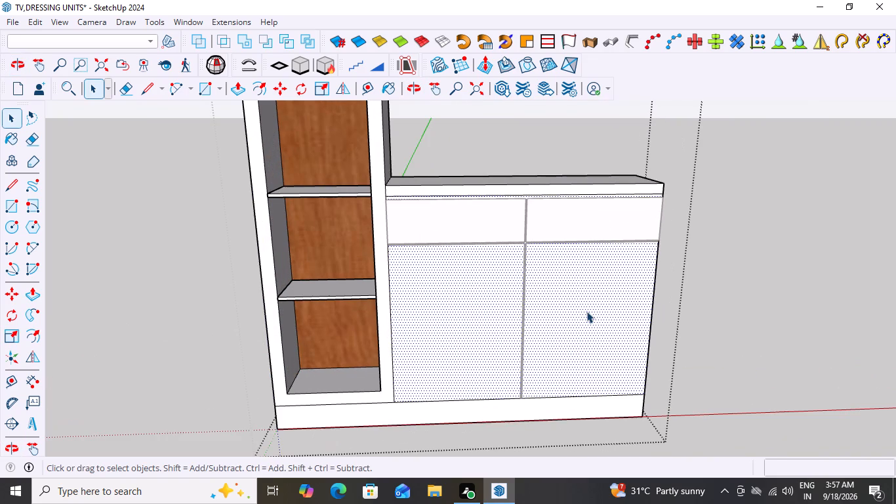
left_click(582, 302)
left_click(849, 220)
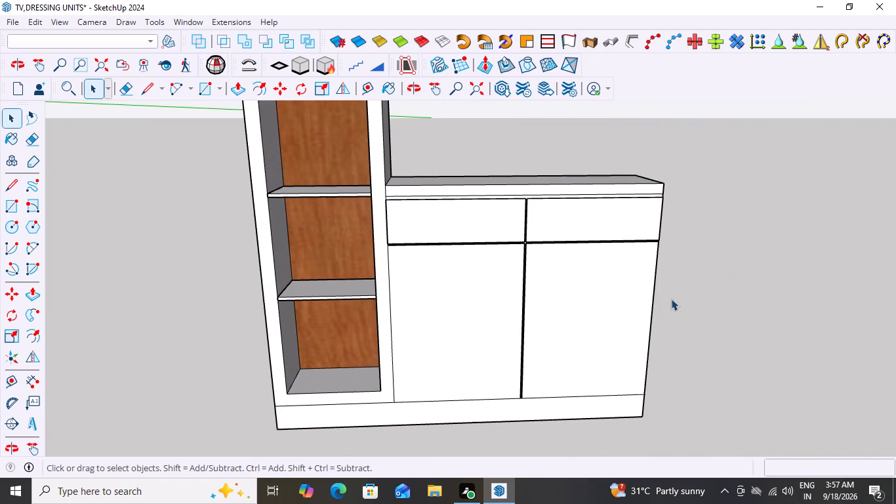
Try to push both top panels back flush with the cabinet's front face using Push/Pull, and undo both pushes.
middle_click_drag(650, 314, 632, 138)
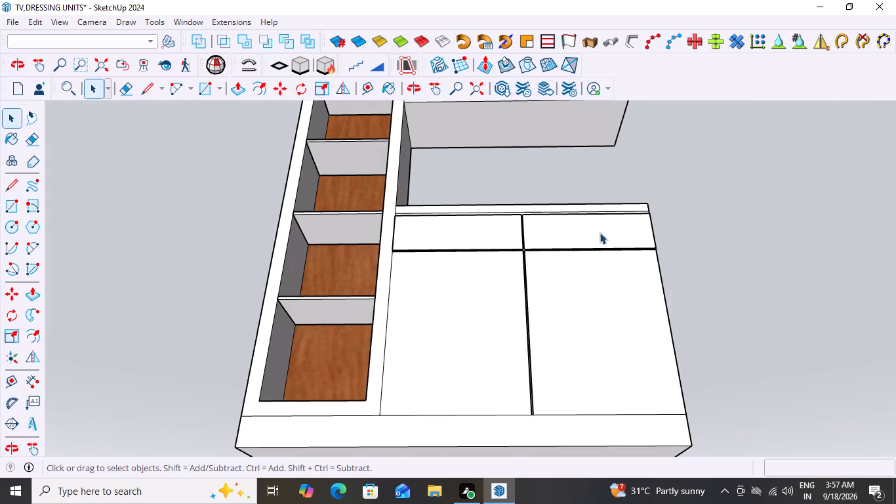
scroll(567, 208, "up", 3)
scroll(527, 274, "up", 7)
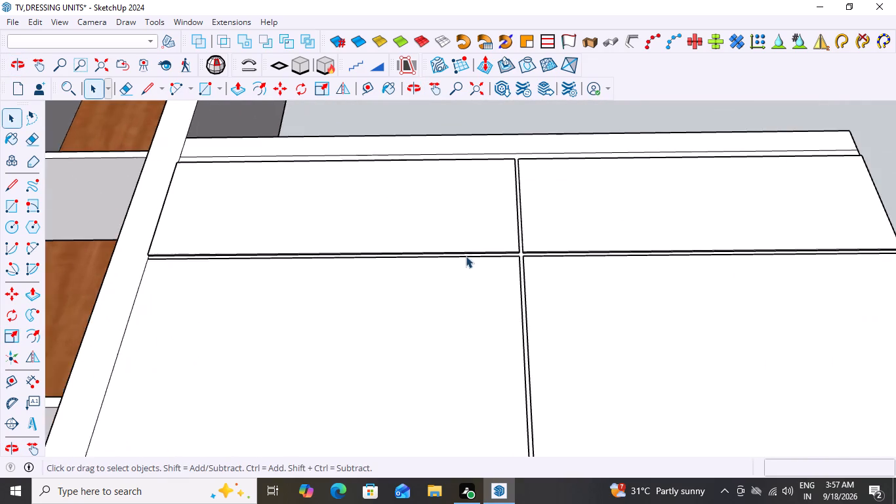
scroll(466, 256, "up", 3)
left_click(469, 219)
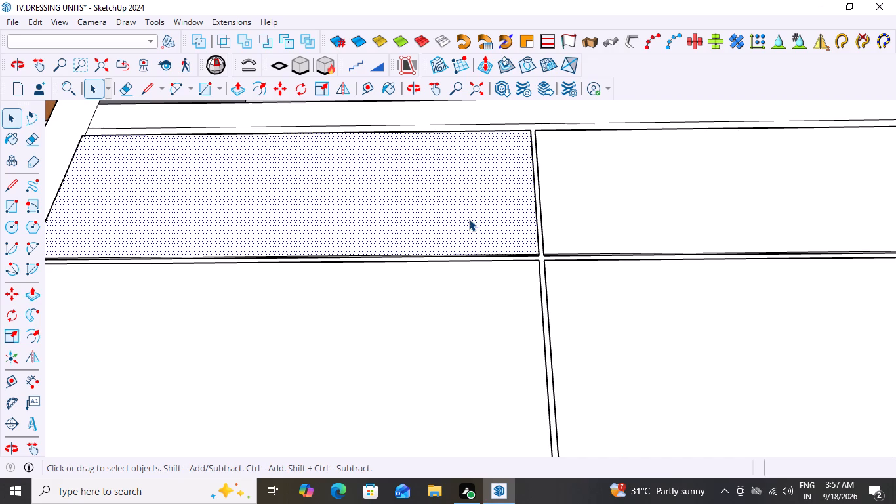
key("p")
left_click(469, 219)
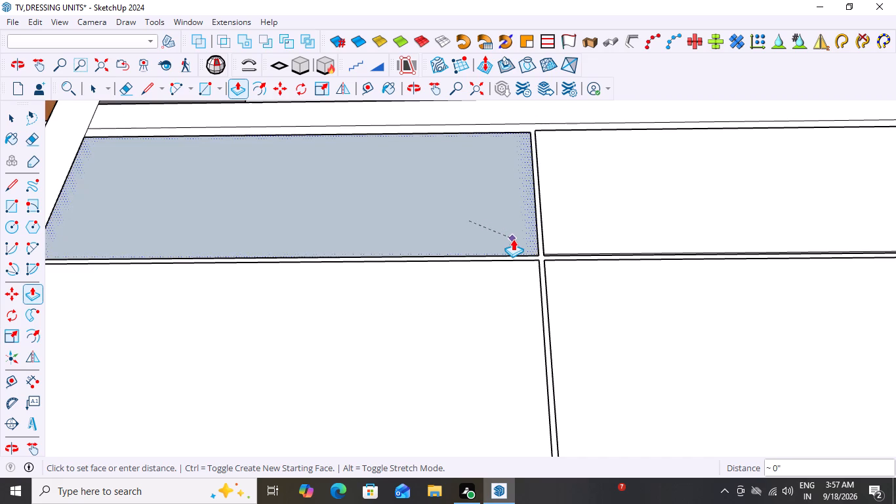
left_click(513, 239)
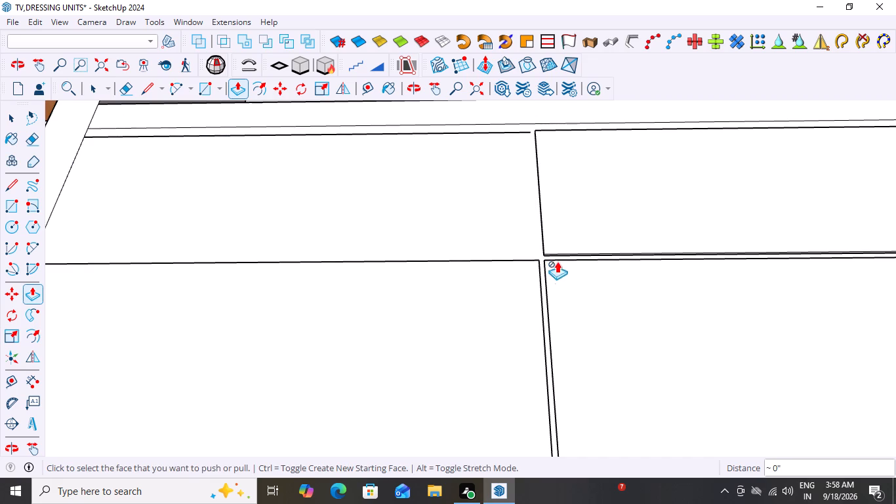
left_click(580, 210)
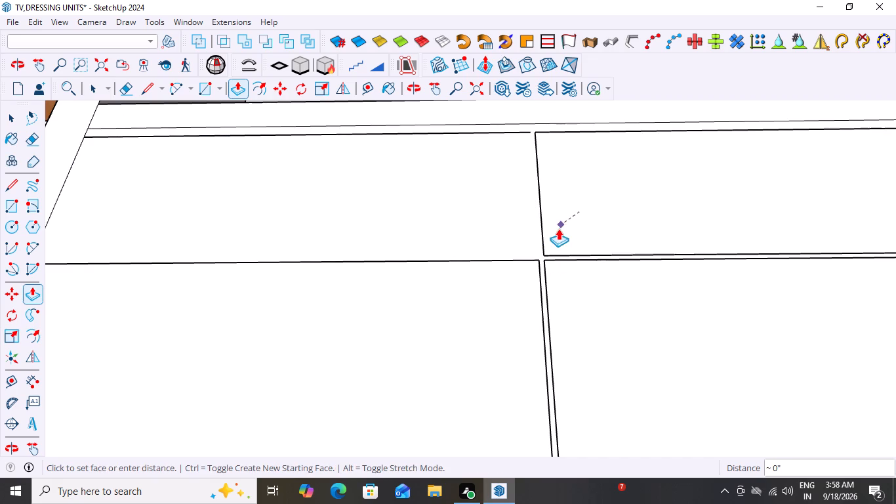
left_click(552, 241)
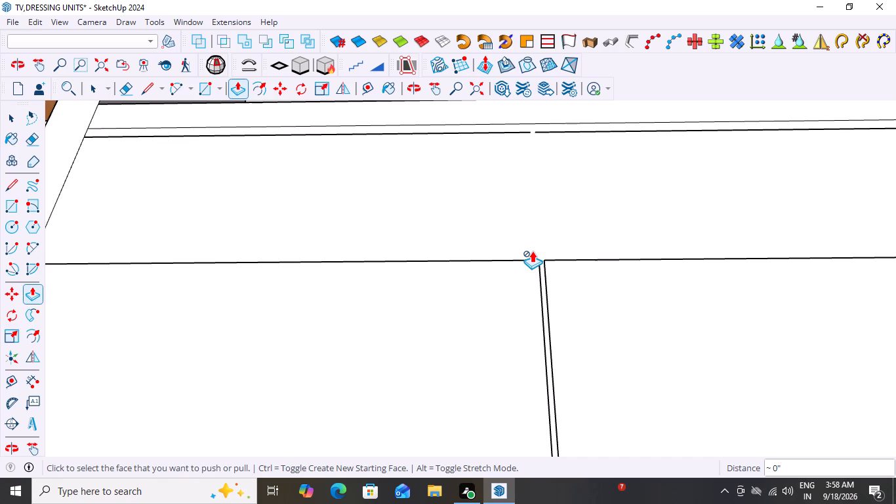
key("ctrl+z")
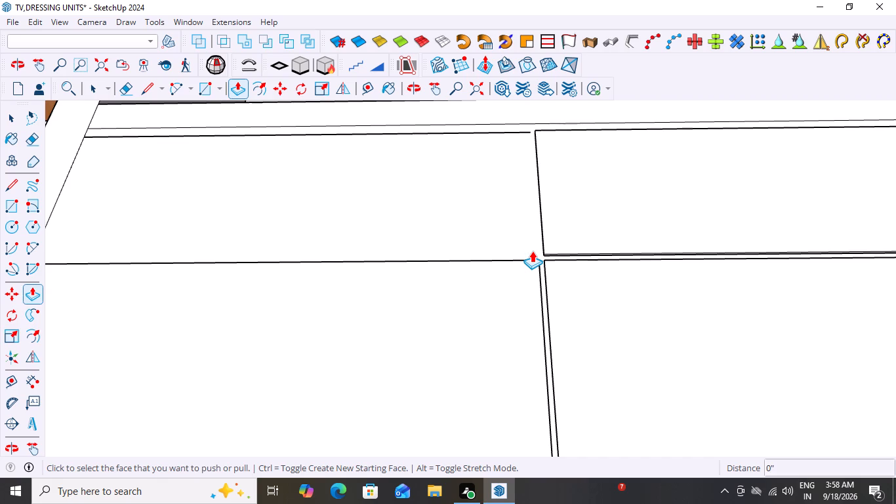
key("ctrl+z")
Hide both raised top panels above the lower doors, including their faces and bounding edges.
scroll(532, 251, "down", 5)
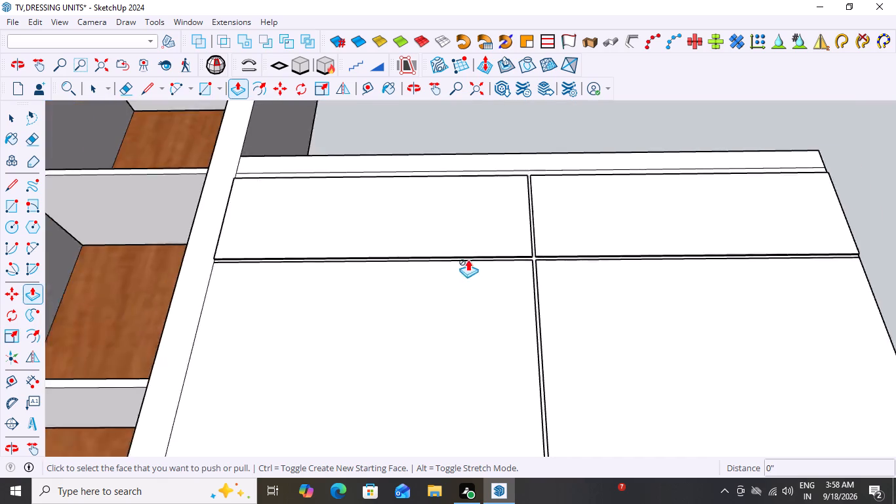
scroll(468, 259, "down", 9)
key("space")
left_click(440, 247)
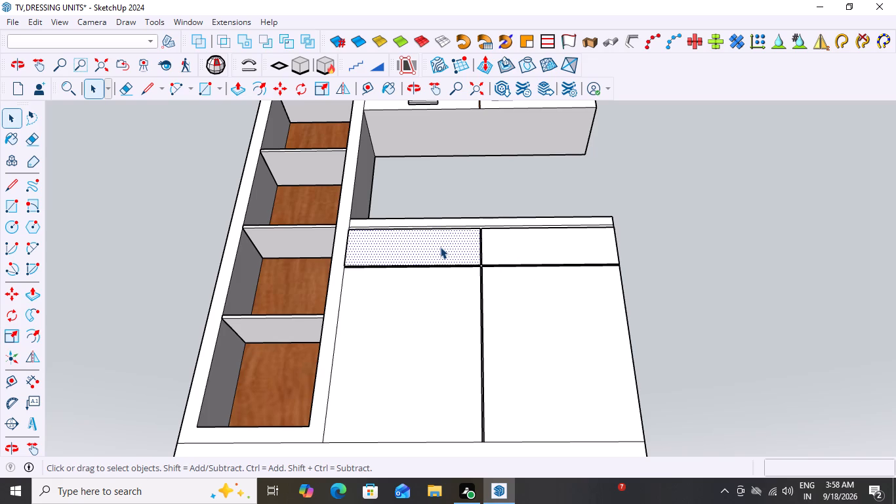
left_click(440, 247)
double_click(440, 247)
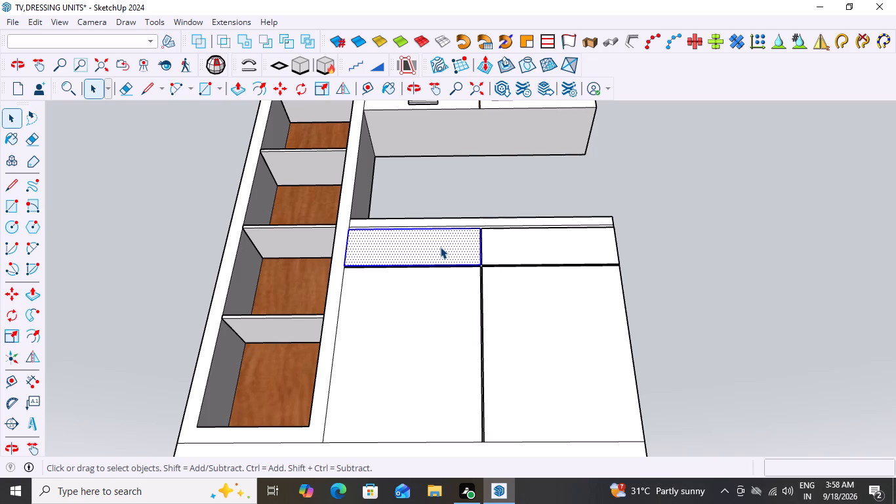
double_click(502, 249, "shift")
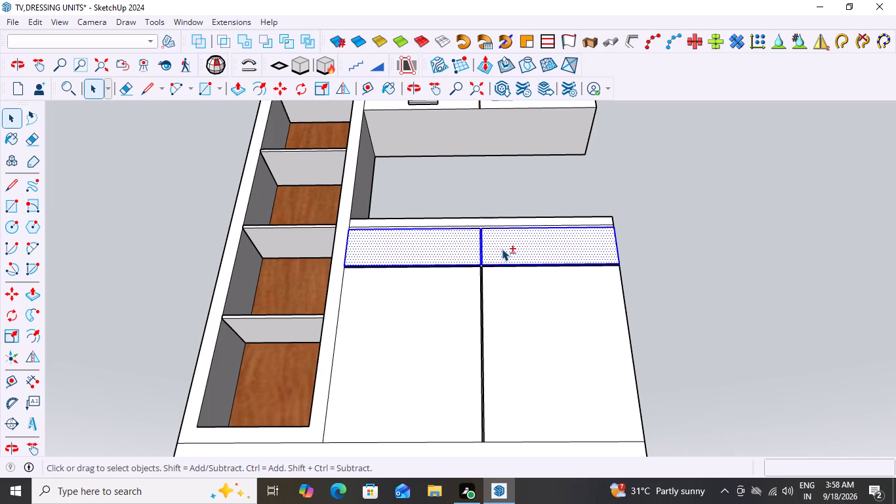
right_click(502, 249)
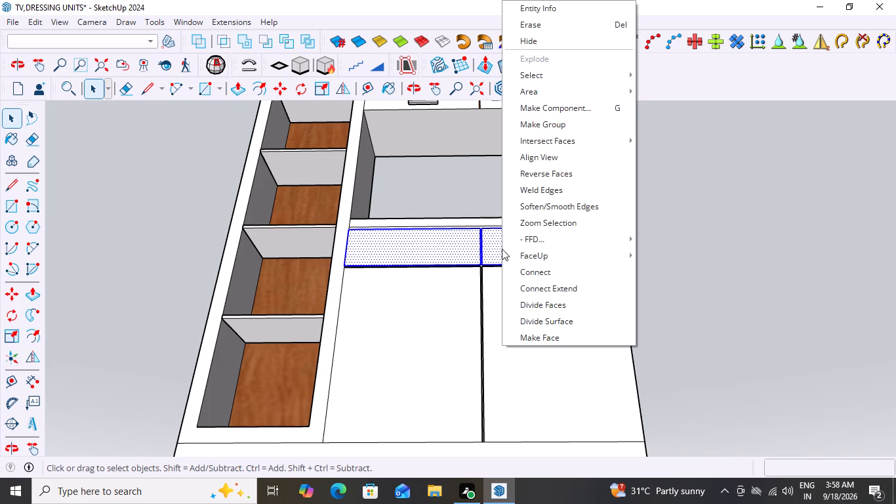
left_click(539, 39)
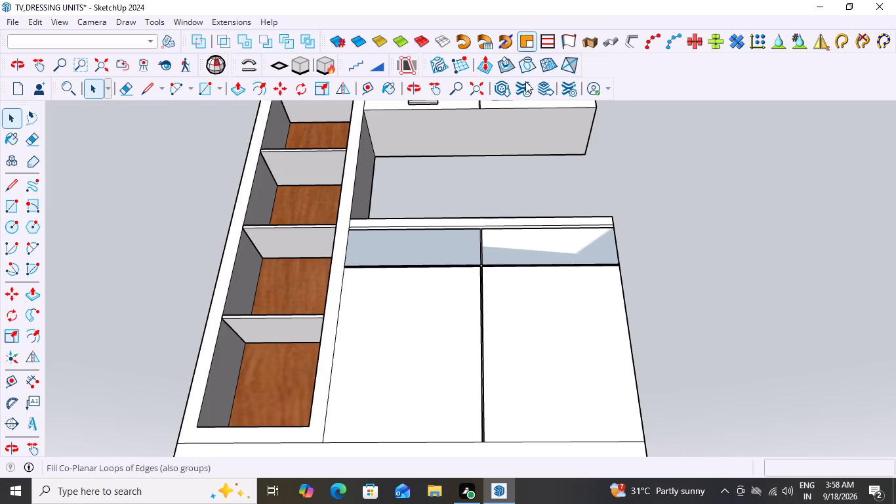
Examine the cabinet unit's connected geometry and the lower door face from the front and side, checking the area behind the top panels.
middle_click_drag(523, 290, 452, 430)
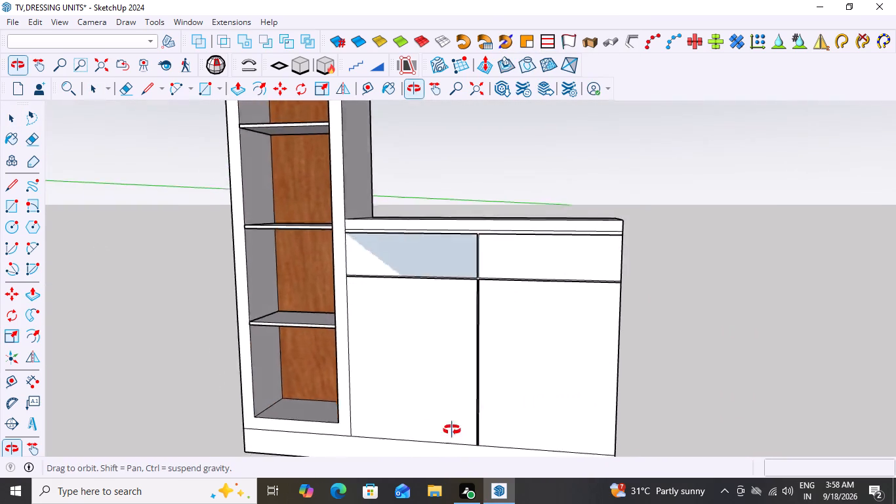
middle_click_drag(452, 430, 521, 437)
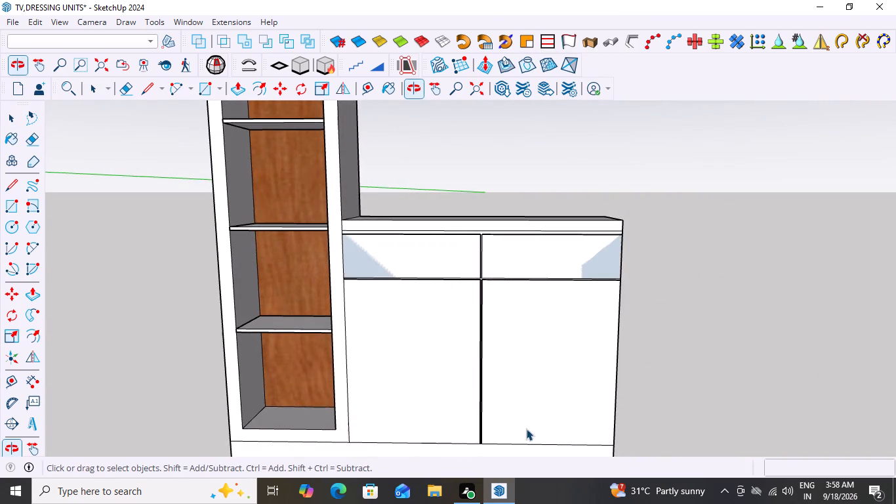
scroll(436, 330, "up", 5)
left_click(449, 325)
triple_click(449, 325)
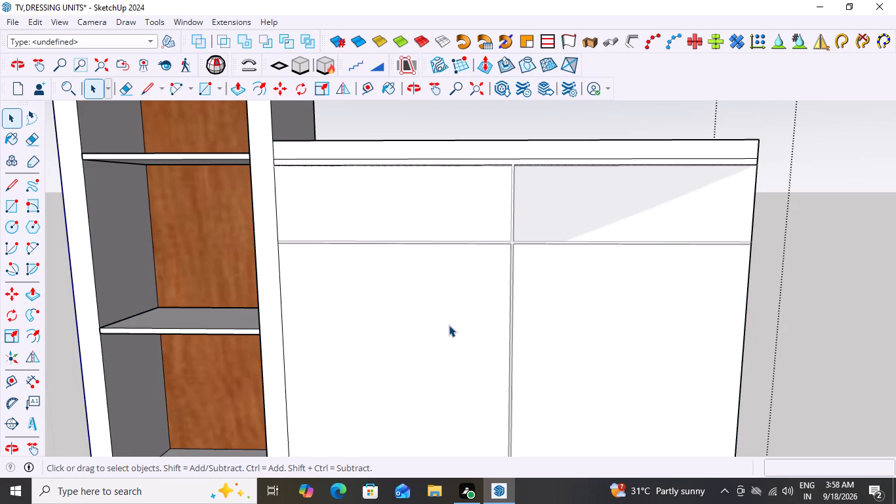
triple_click(449, 325)
double_click(449, 325)
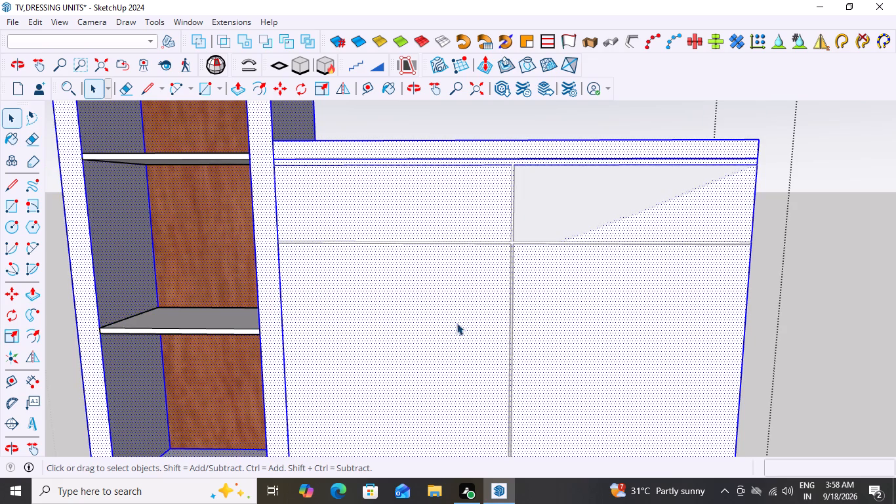
scroll(470, 320, "down", 3)
middle_click_drag(491, 322, 268, 320)
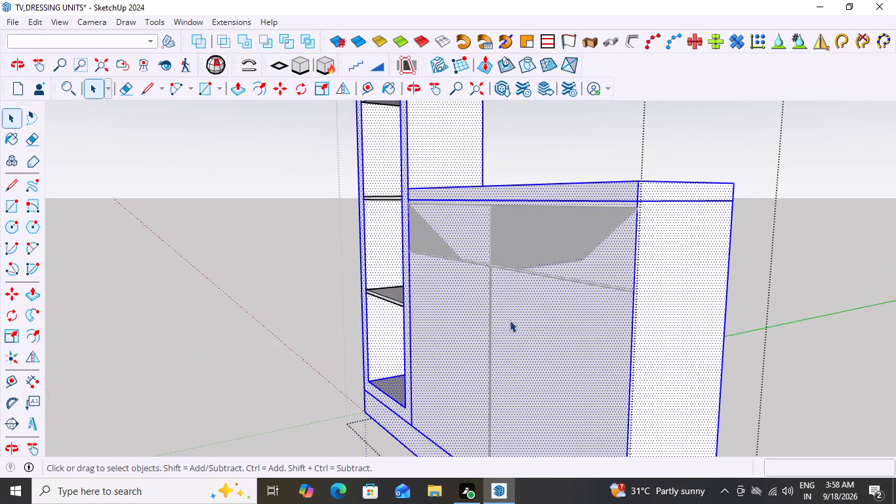
double_click(518, 324)
left_click(521, 324)
middle_click_drag(536, 335, 634, 375)
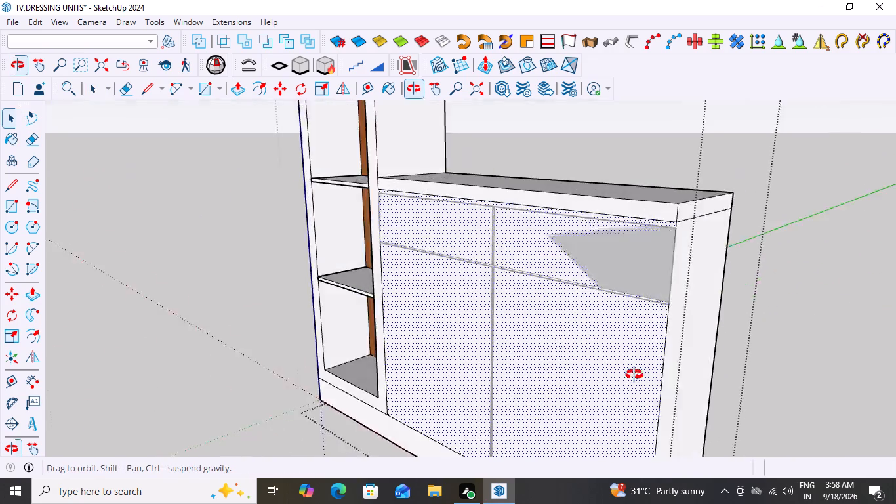
middle_click_drag(634, 375, 834, 352)
scroll(492, 202, "up", 3)
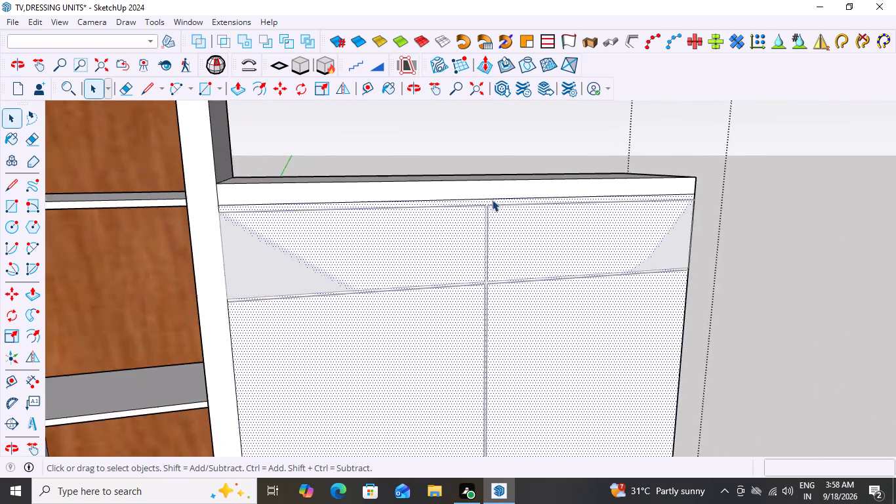
scroll(492, 199, "up", 7)
scroll(515, 285, "down", 10)
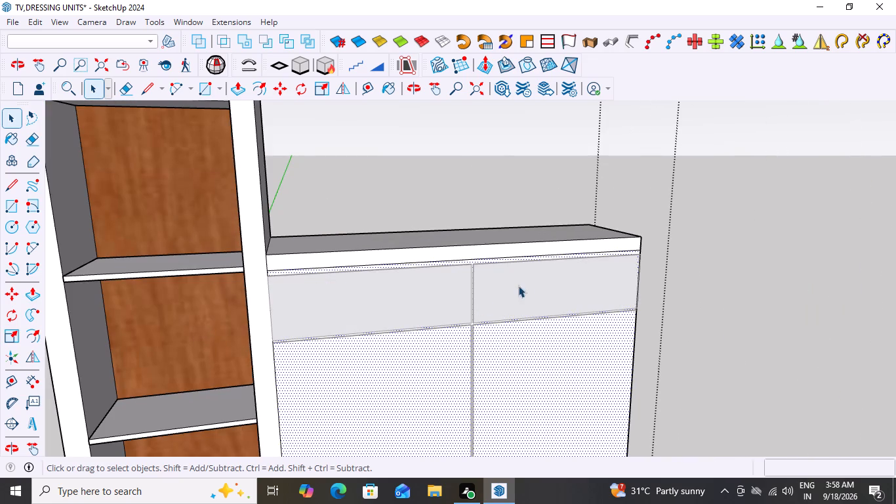
key("Escape")
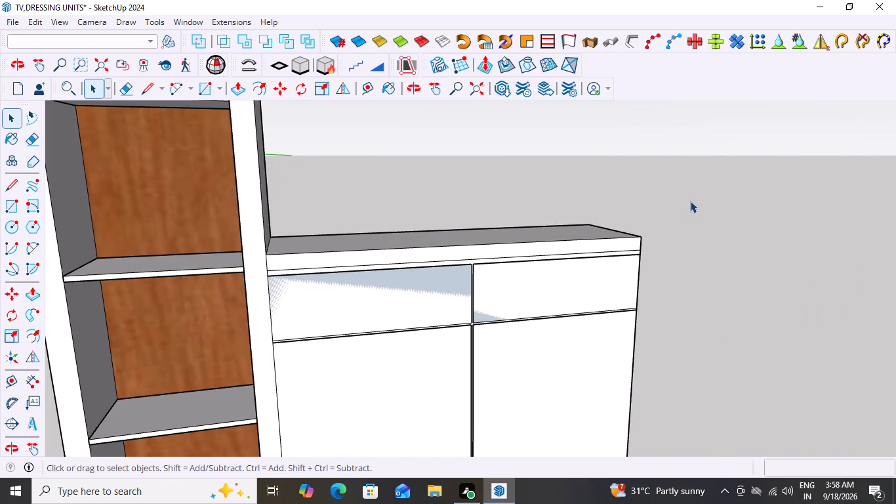
Undo the recent edits back through the top panels' hiding, the guide deletion and the edge clean-up above the centre gap.
key("ctrl+z")
key("ctrl+z")
key("ctrl+z")
key("ctrl+z")
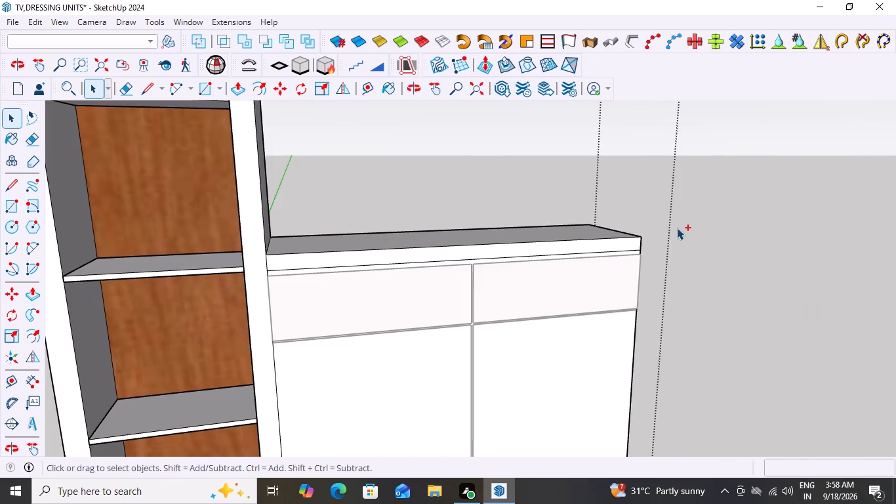
key("ctrl+z")
key("ctrl+z")
key("ctrl+z")
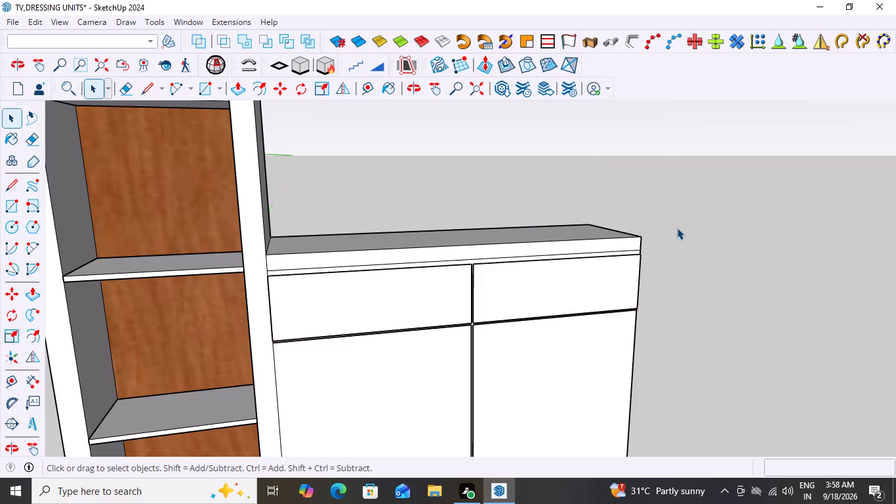
key("ctrl+z")
key("ctrl+z")
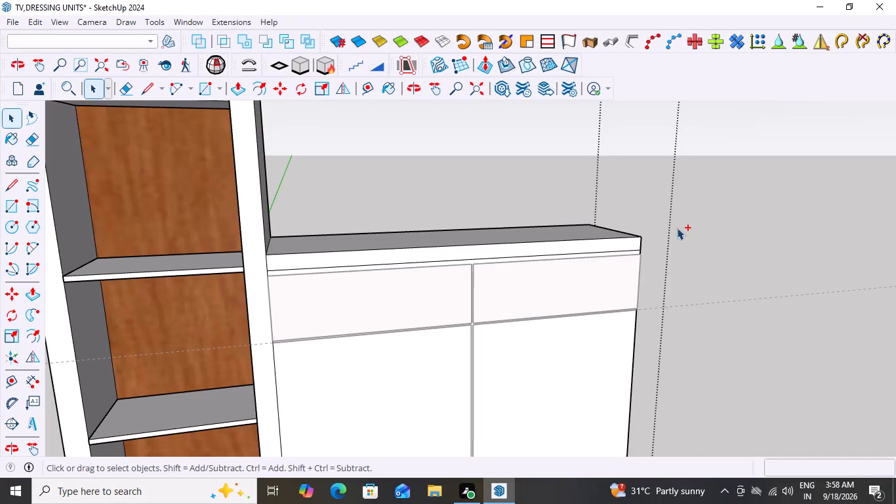
key("ctrl+z")
key("ctrl+z")
key("ctrl+z")
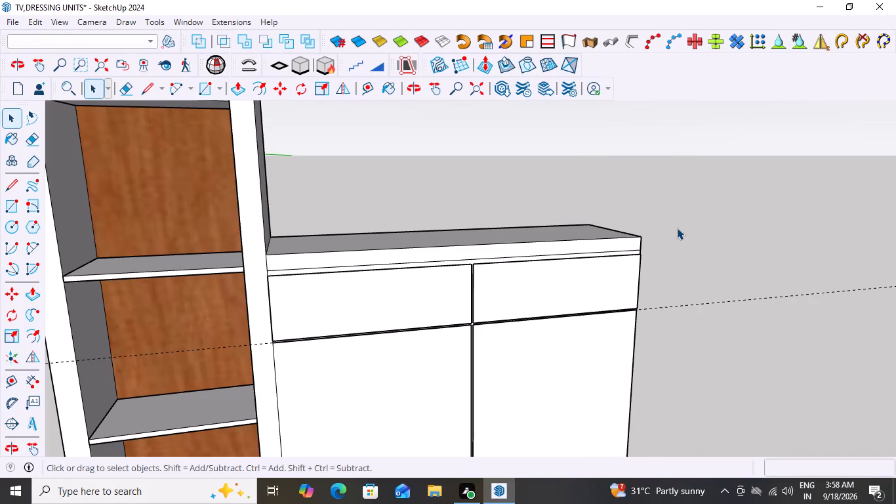
key("ctrl+z")
key("ctrl+z")
Examine the crossing of the centre and horizontal gaps and the lower doors' connected geometry inside the cabinet unit.
scroll(495, 356, "up", 13)
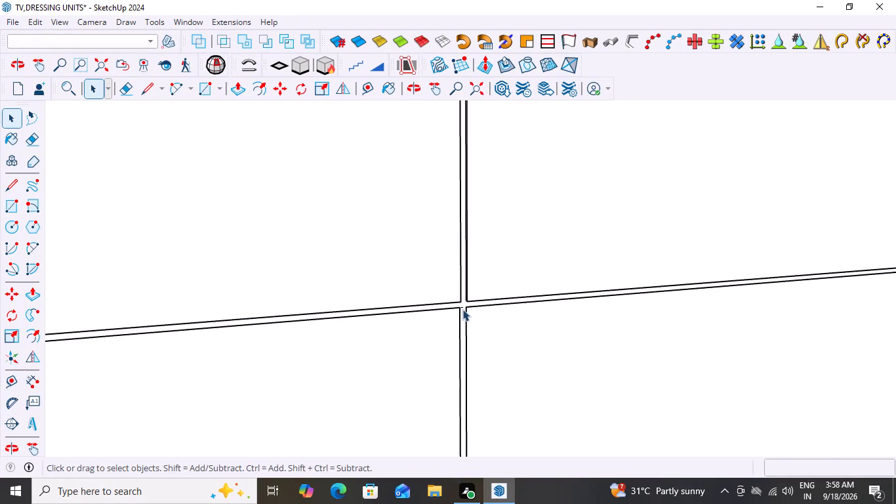
scroll(462, 309, "up", 12)
scroll(462, 300, "down", 15)
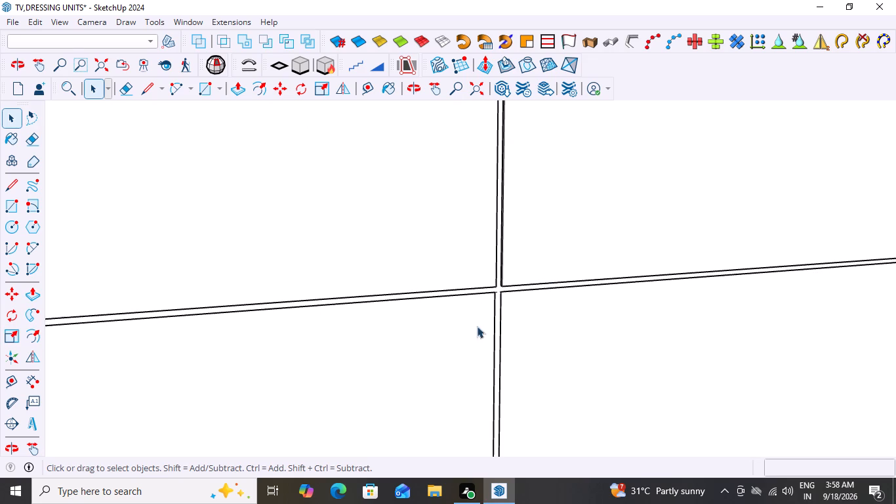
double_click(447, 328)
triple_click(446, 329)
left_click(446, 329)
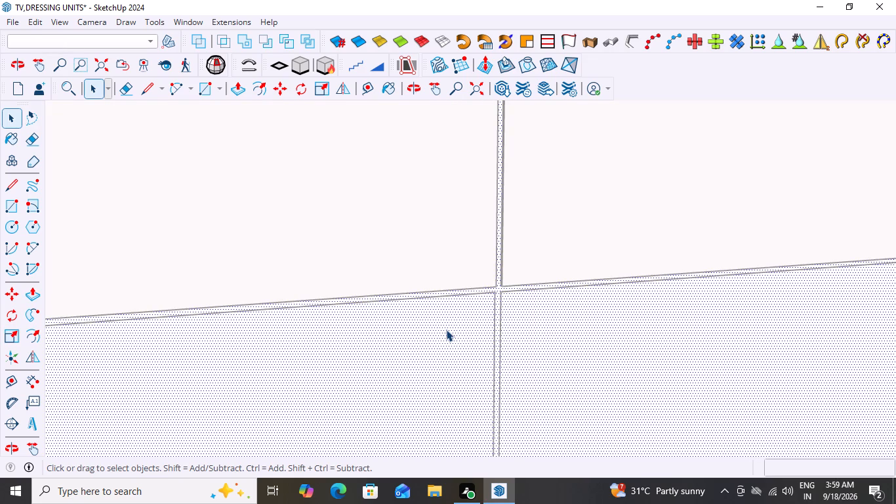
triple_click(446, 329)
scroll(447, 329, "down", 10)
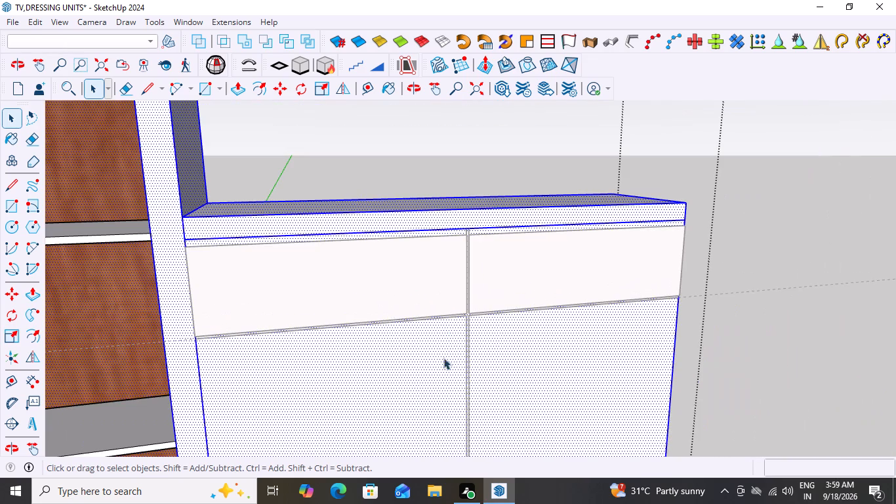
middle_click(434, 322)
middle_click_drag(417, 311, 383, 301)
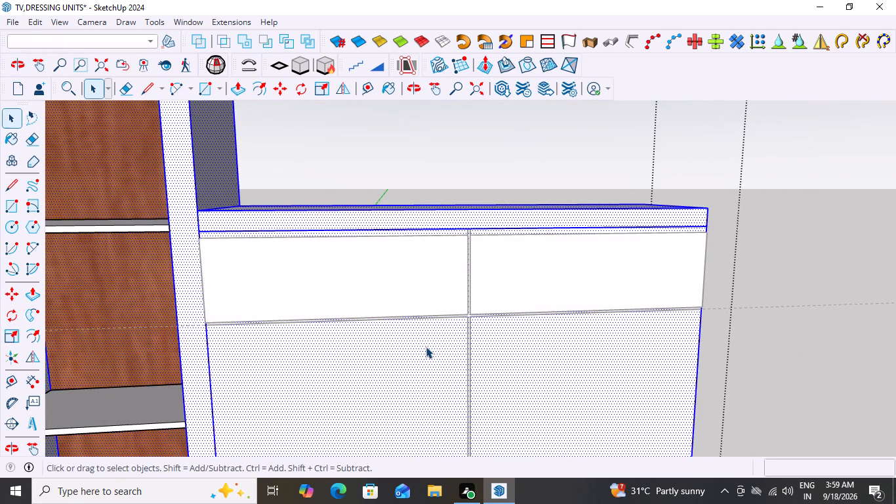
double_click(426, 346)
triple_click(420, 365)
triple_click(420, 365)
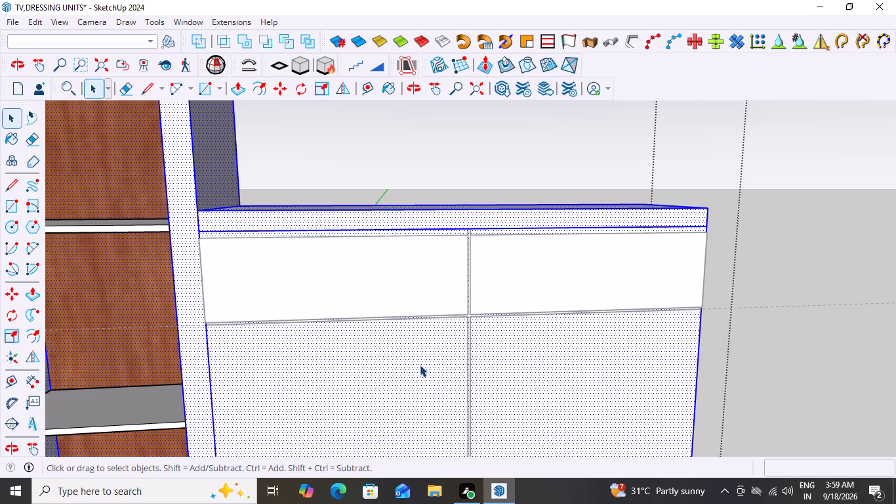
Examine which faces and edges are connected to the lower doors, checking the crossing of the centre and horizontal gaps and the whole unit.
left_click(418, 365)
left_click(783, 214)
triple_click(579, 354)
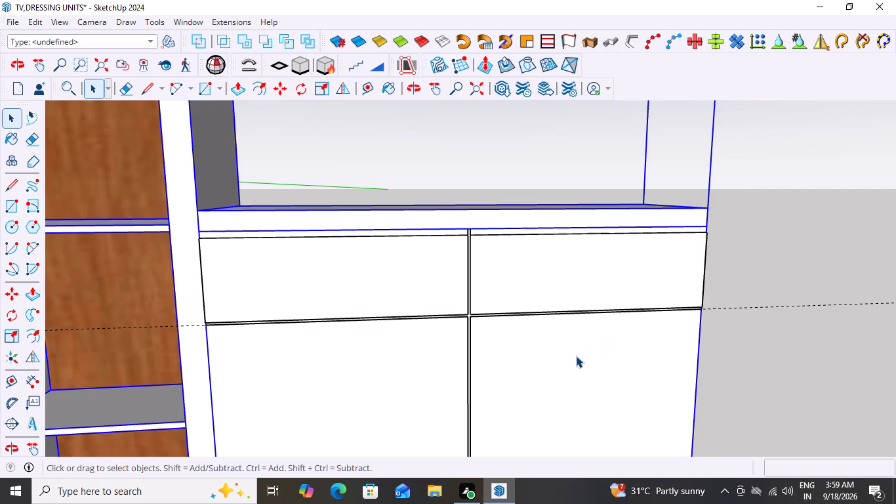
double_click(576, 356)
scroll(572, 356, "down", 17)
scroll(582, 429, "up", 13)
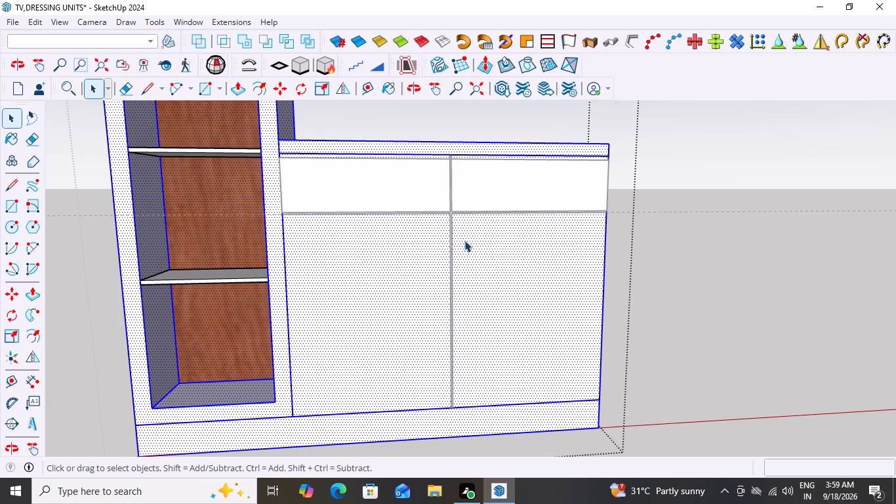
scroll(447, 201, "up", 15)
scroll(471, 215, "up", 6)
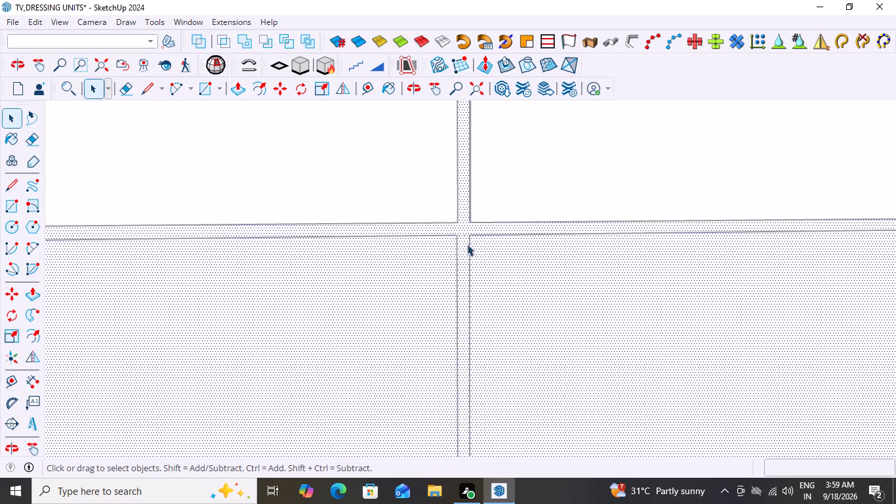
scroll(467, 244, "up", 3)
scroll(466, 250, "down", 4)
scroll(495, 267, "down", 20)
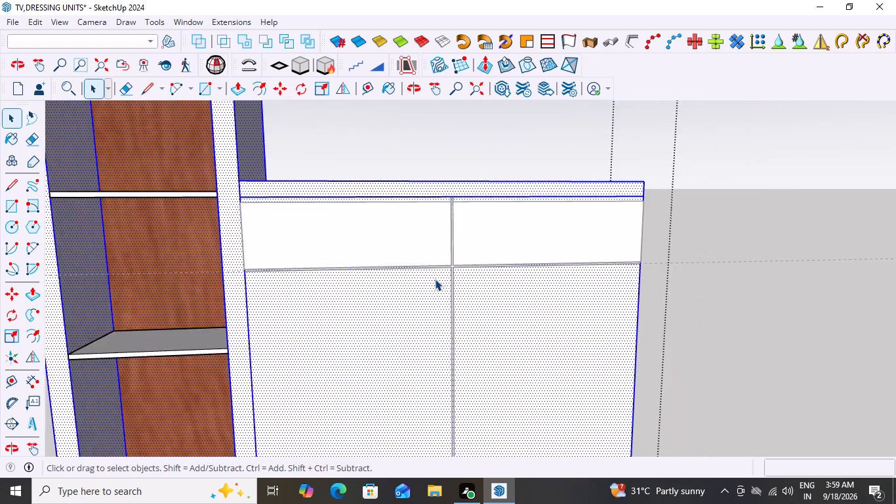
scroll(435, 279, "down", 13)
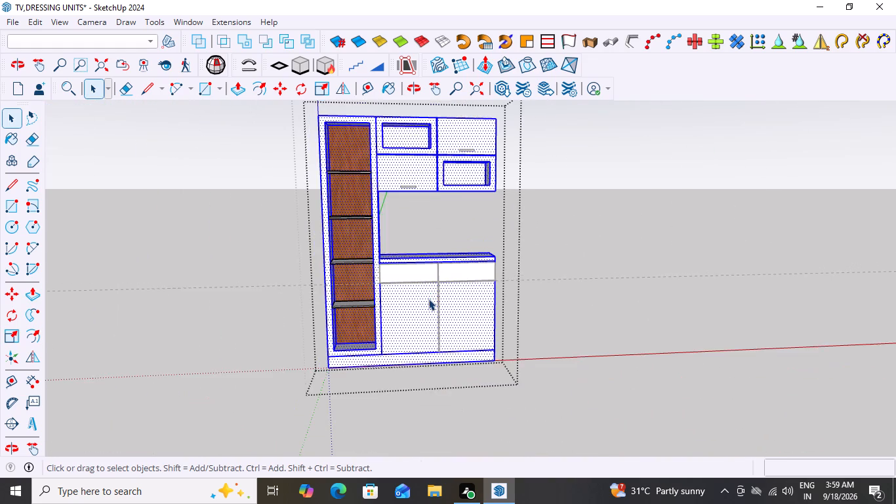
scroll(430, 310, "down", 4)
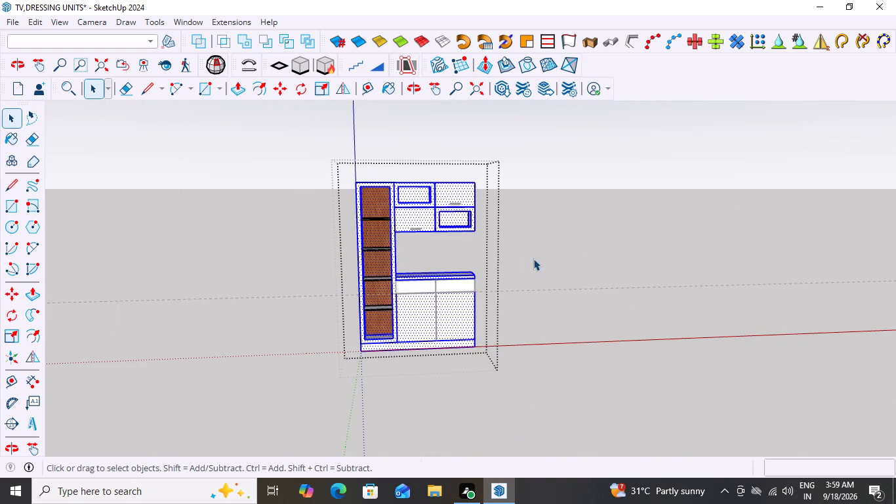
left_click(533, 259)
scroll(419, 321, "up", 7)
left_click(422, 313)
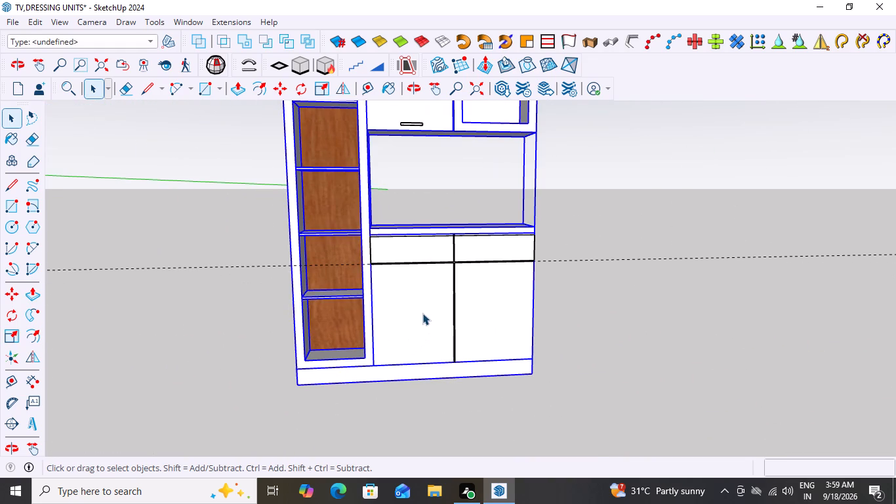
left_click(621, 242)
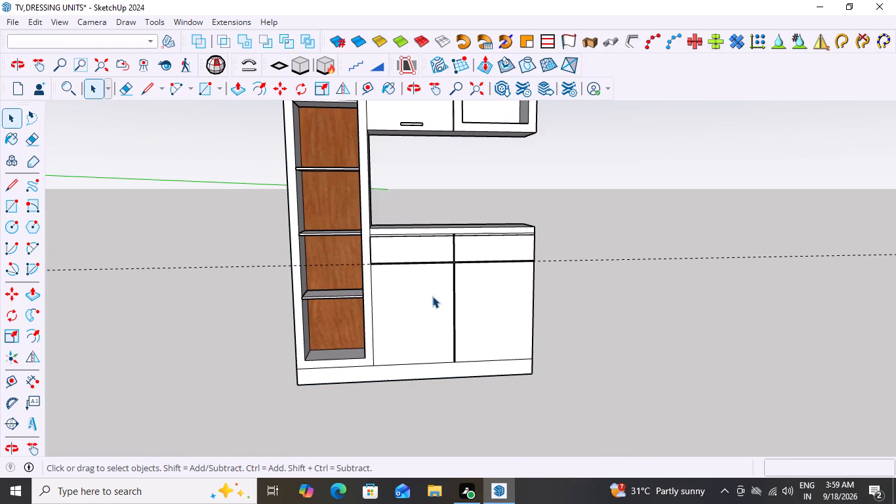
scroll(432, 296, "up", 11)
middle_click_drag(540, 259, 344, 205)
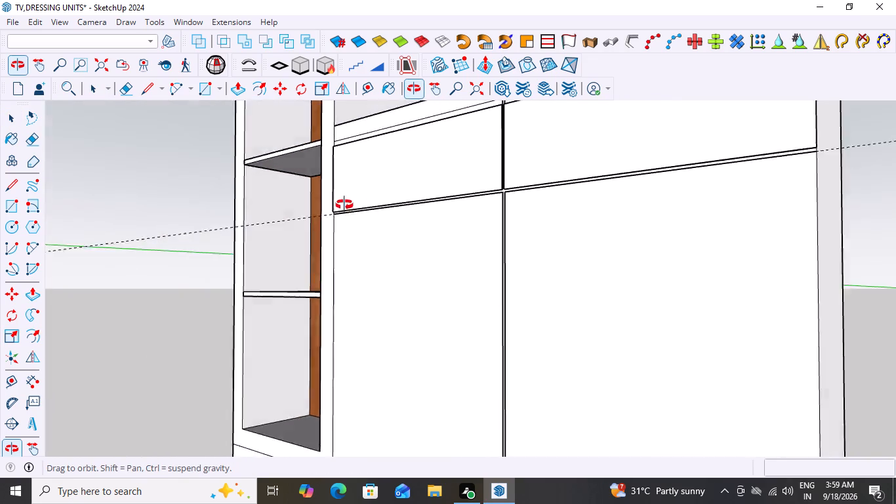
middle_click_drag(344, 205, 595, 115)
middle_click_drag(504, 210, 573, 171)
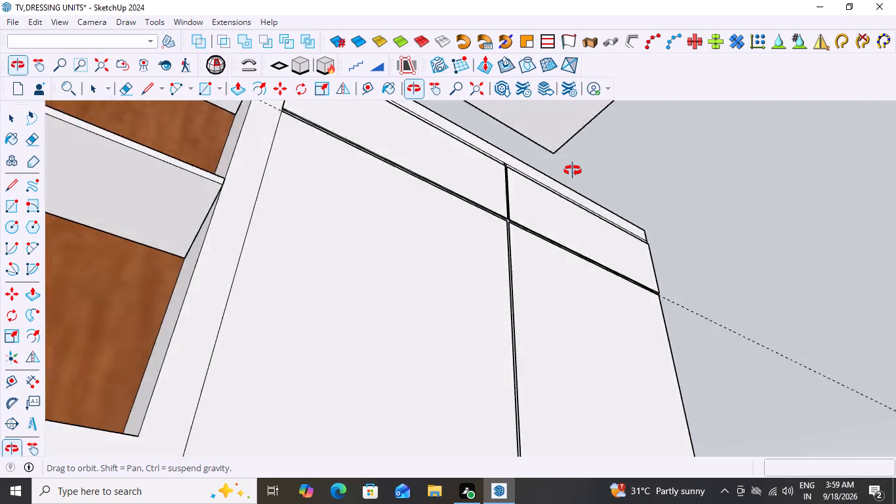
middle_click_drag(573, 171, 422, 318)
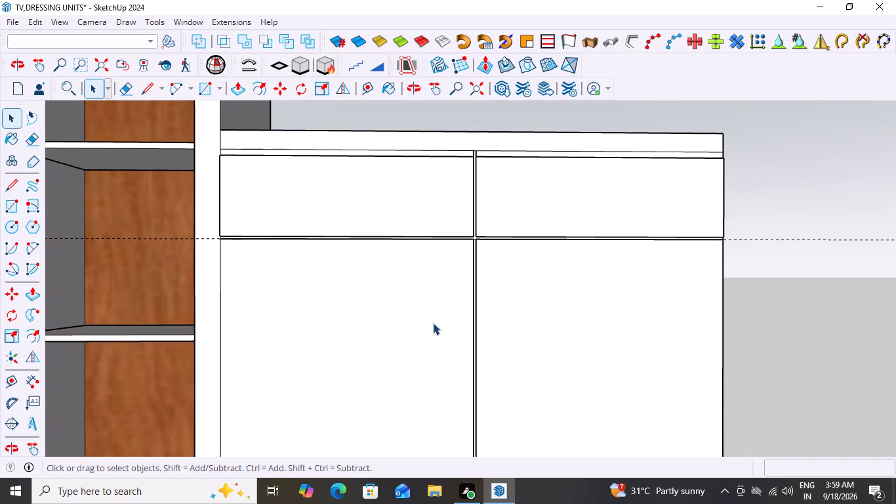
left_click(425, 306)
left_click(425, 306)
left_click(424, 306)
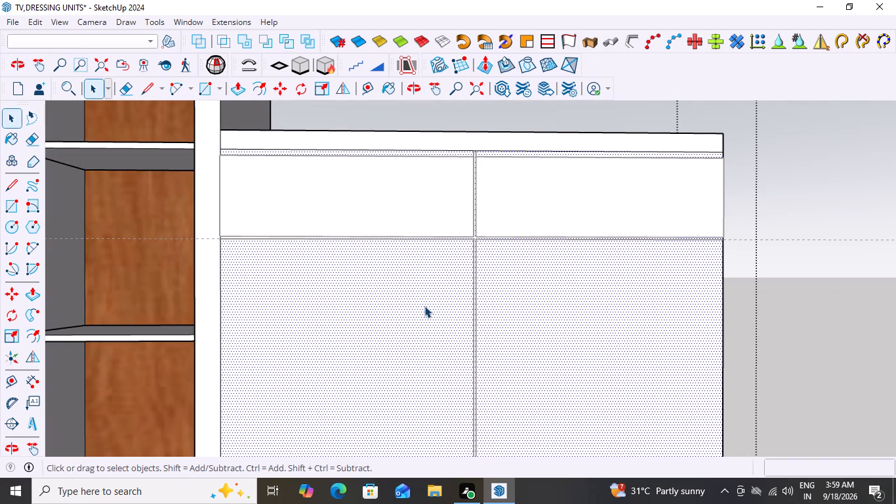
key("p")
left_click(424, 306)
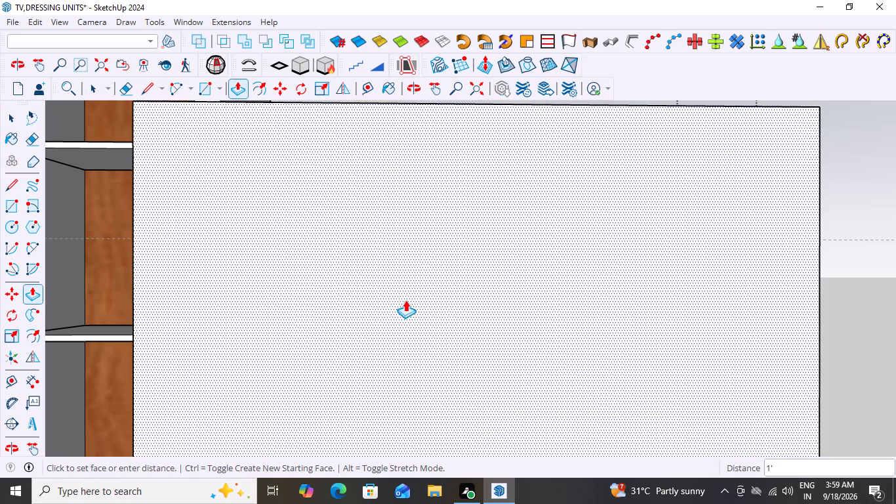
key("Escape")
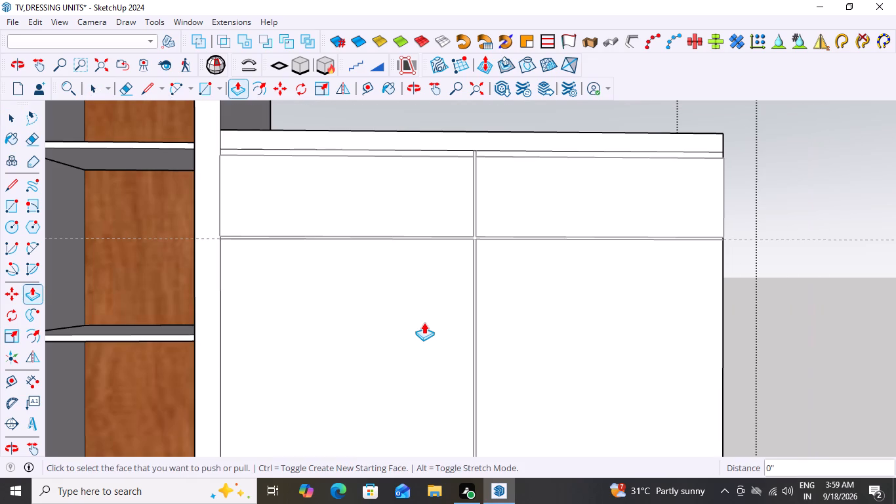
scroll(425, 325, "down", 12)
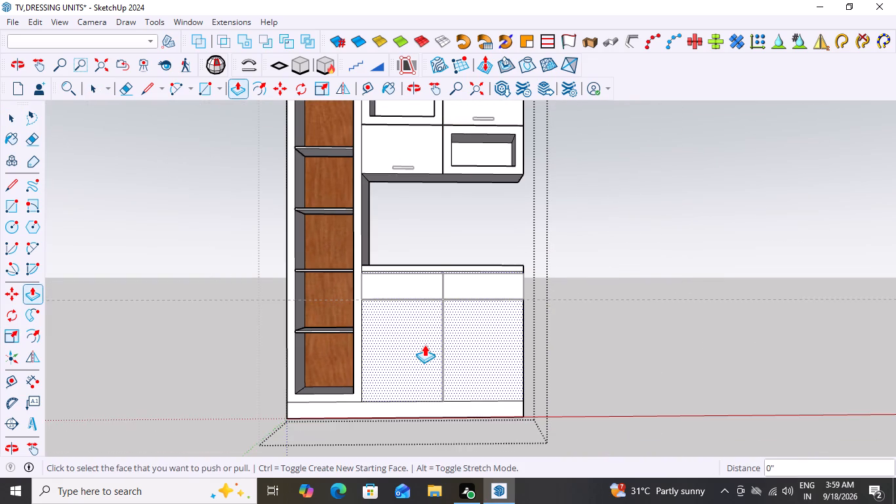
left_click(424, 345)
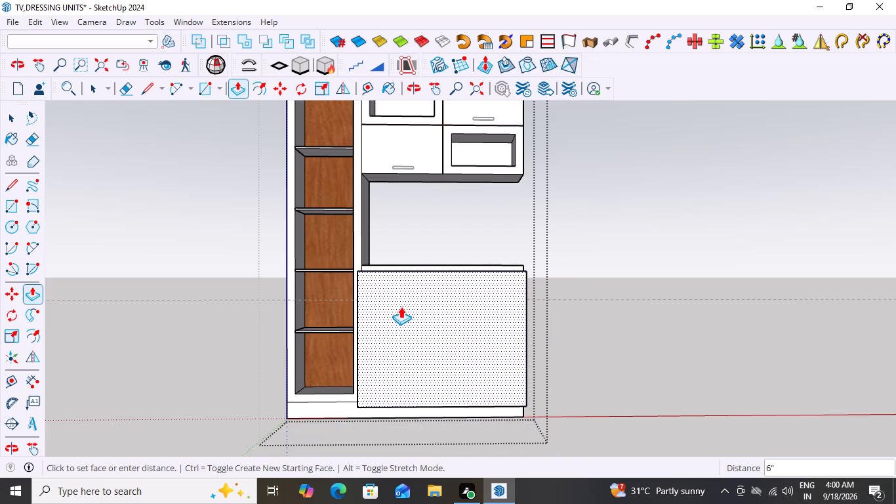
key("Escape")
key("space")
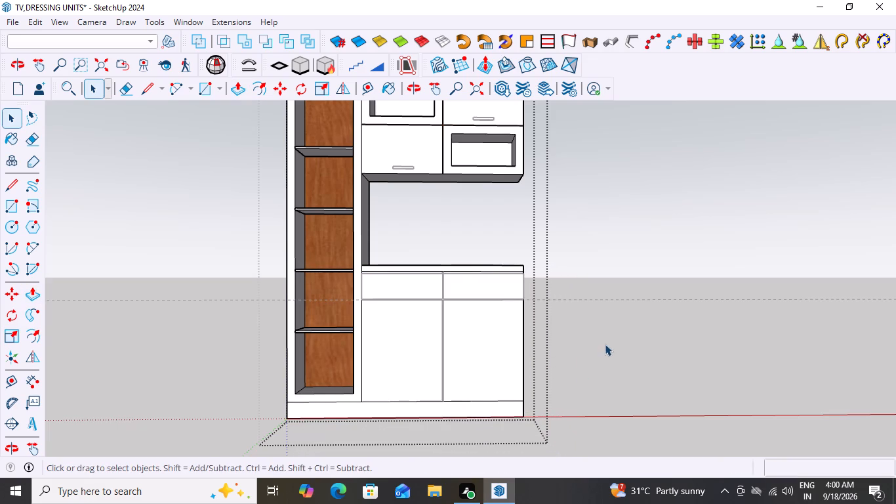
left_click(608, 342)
Delete the two short vertical edges that extend the centre gap above the raised top panels to the countertop.
middle_click_drag(610, 345, 423, 291)
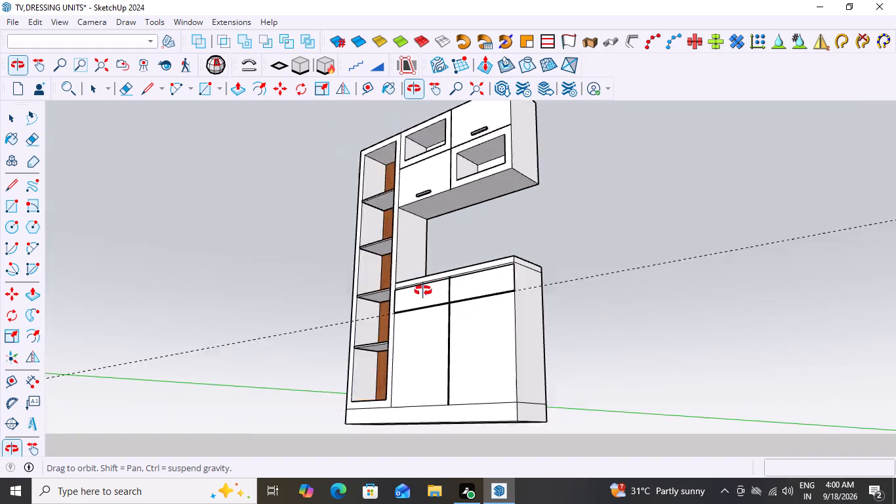
middle_click_drag(423, 291, 281, 430)
scroll(451, 333, "up", 9)
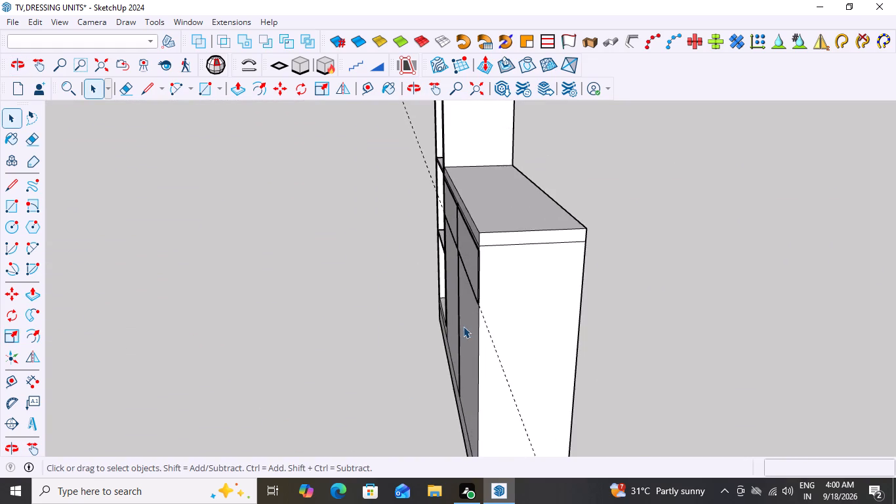
scroll(463, 326, "up", 2)
middle_click_drag(462, 326, 757, 305)
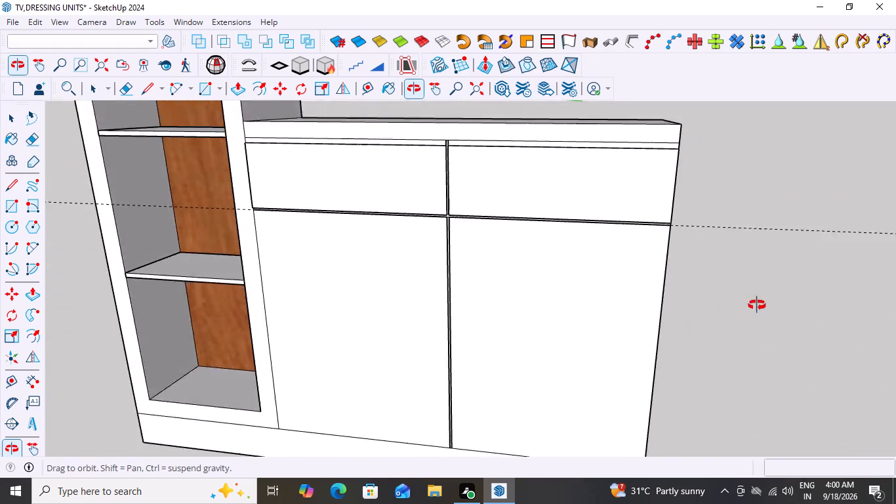
middle_click_drag(757, 305, 812, 286)
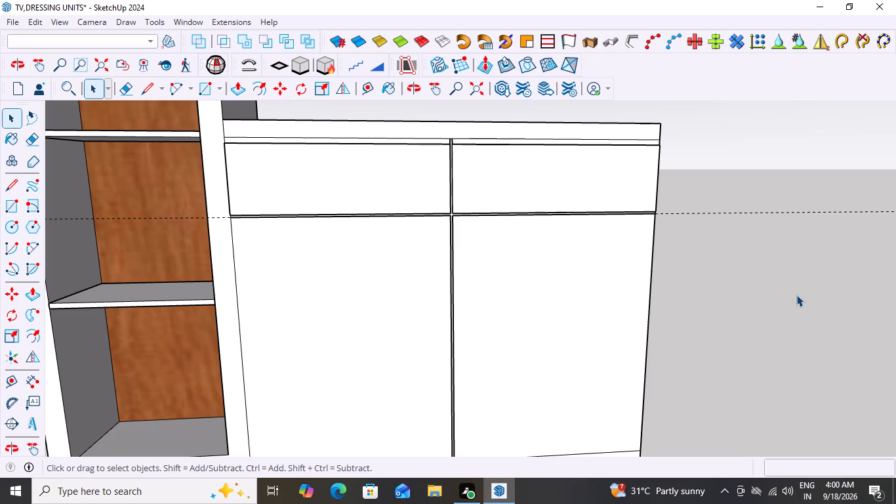
scroll(494, 219, "up", 3)
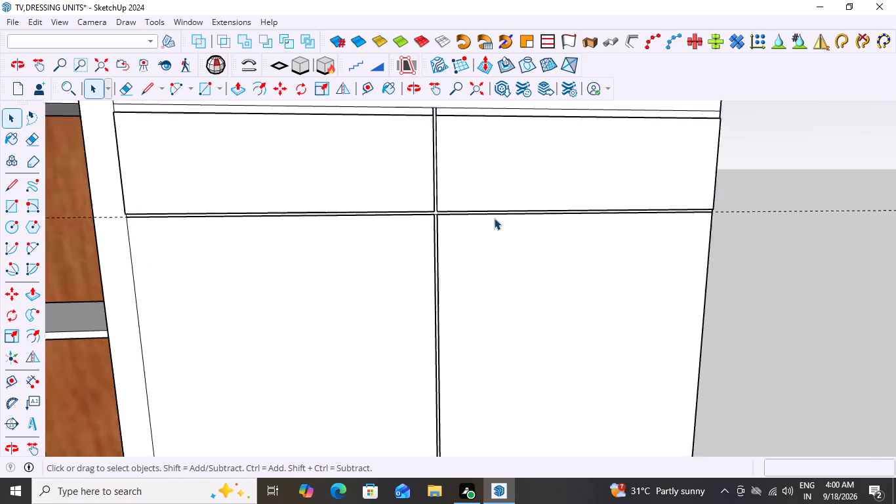
scroll(494, 218, "up", 12)
scroll(375, 246, "up", 5)
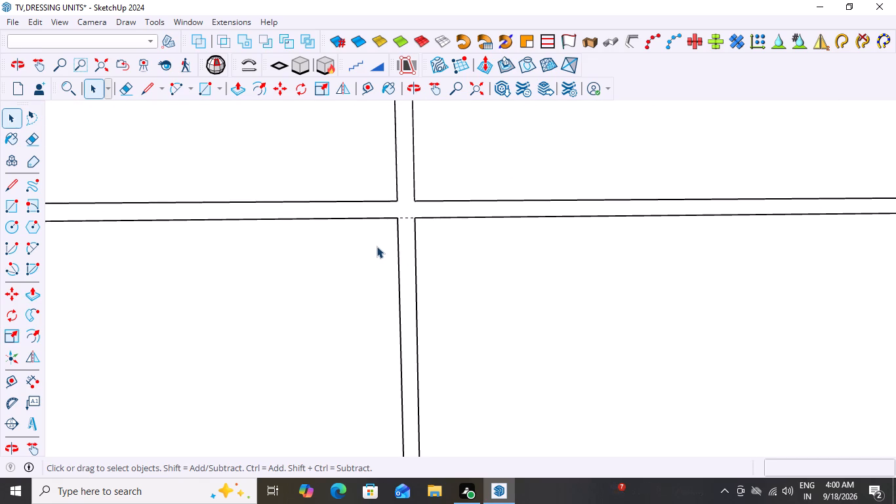
scroll(377, 246, "down", 20)
scroll(377, 246, "down", 3)
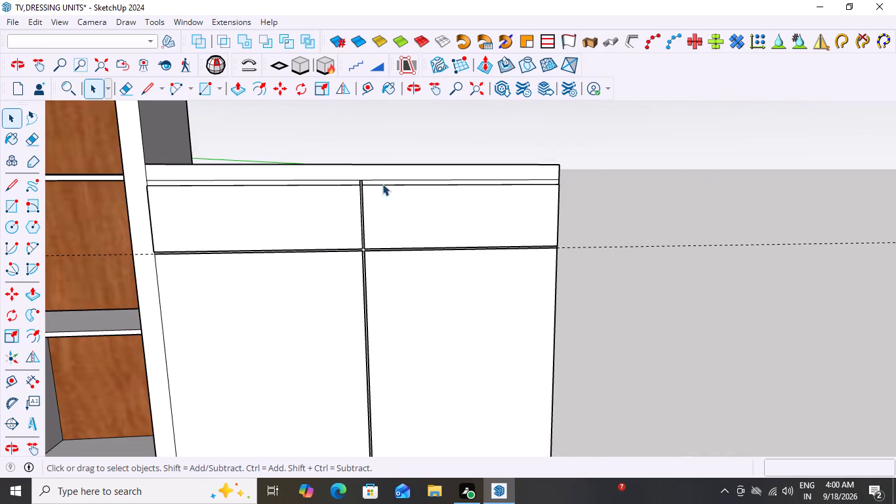
scroll(363, 170, "up", 17)
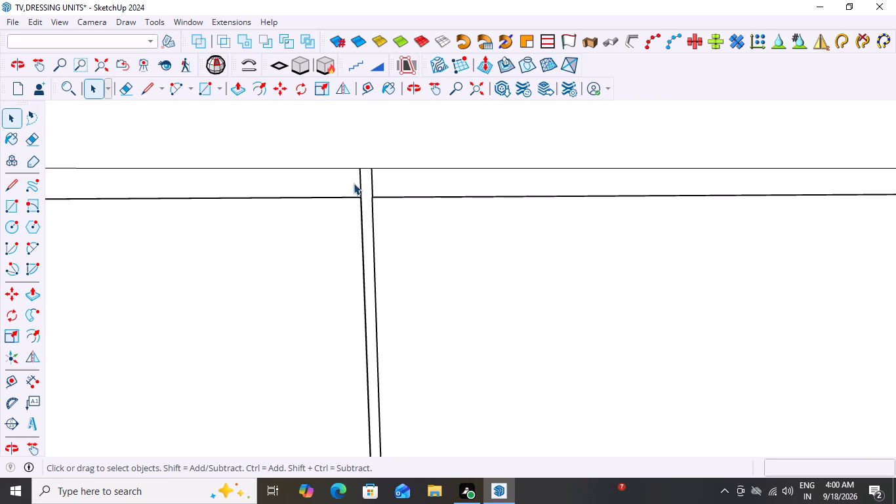
left_click(359, 181)
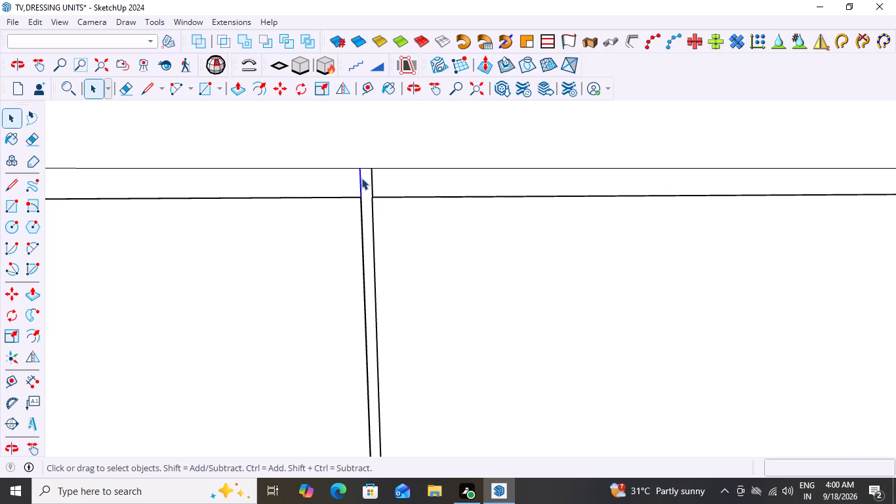
key("Delete")
left_click(371, 180)
key("Delete")
Delete all guide lines in the model.
scroll(422, 177, "down", 2)
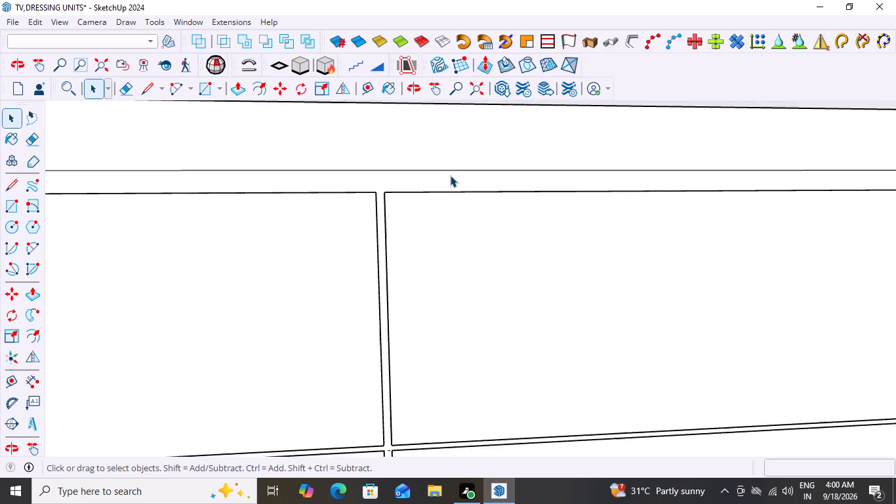
scroll(450, 175, "down", 20)
scroll(450, 175, "down", 1)
scroll(536, 400, "up", 4)
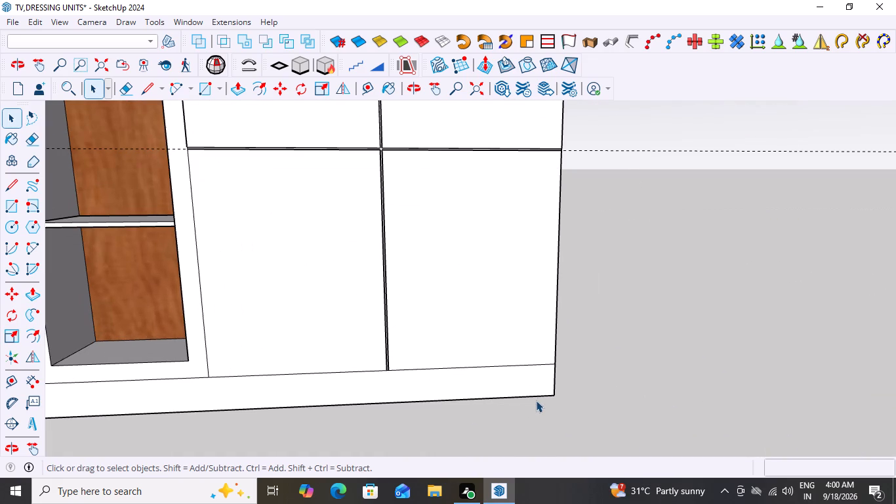
key("Escape")
left_click(37, 22)
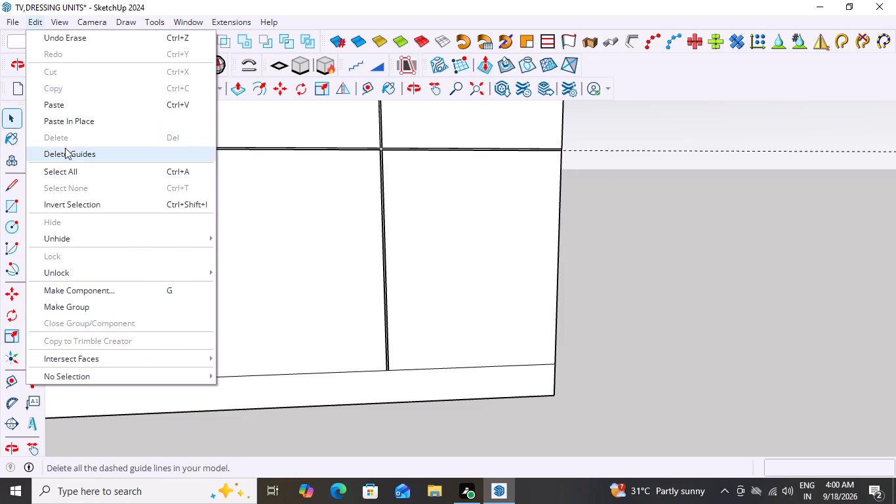
left_click(81, 158)
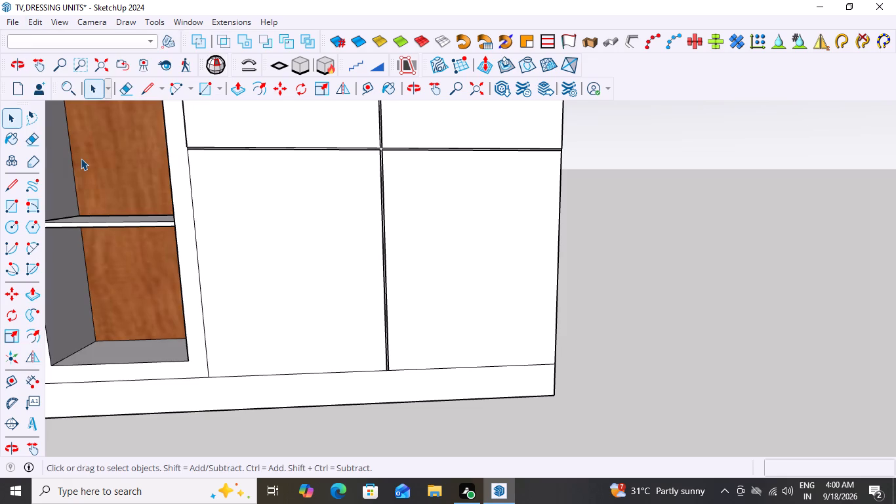
Examine the lower doors, top panels and gaps up close and within the whole cabinet unit.
scroll(376, 194, "down", 6)
middle_click_drag(540, 211, 473, 226)
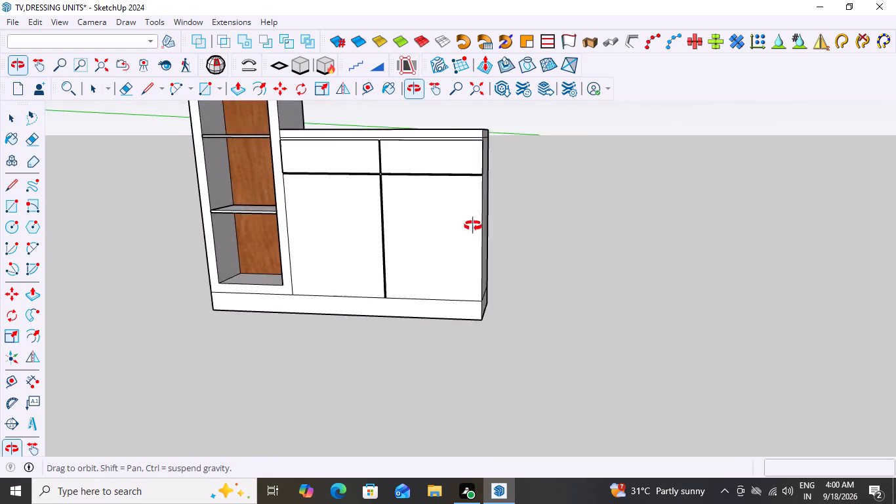
middle_click_drag(473, 226, 466, 213)
scroll(462, 218, "up", 9)
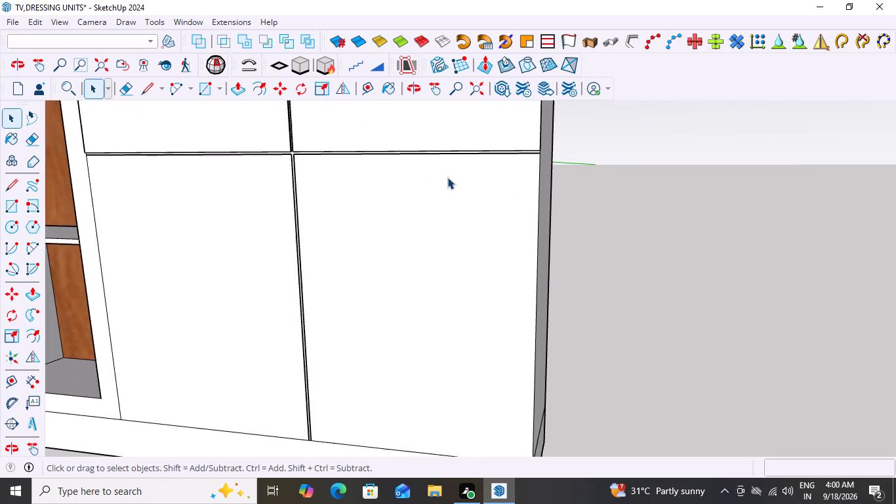
scroll(447, 177, "up", 1)
scroll(443, 185, "down", 17)
scroll(432, 256, "down", 4)
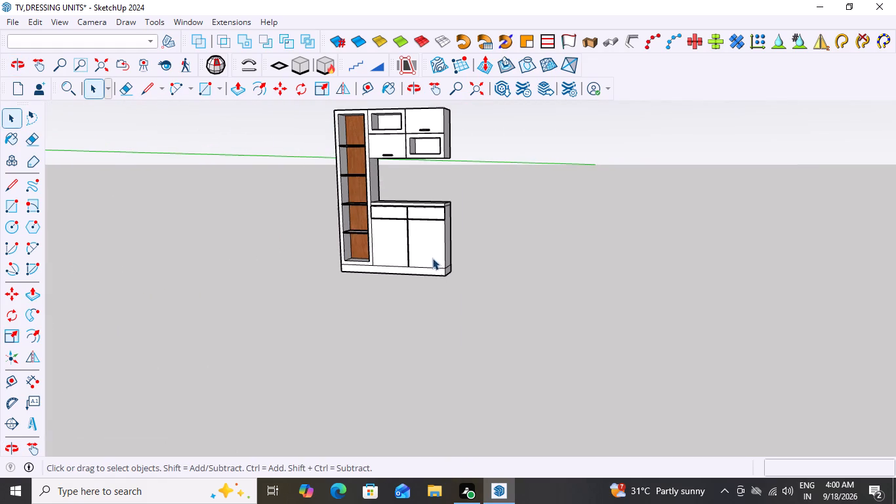
middle_click_drag(494, 247, 579, 249)
scroll(426, 220, "up", 3)
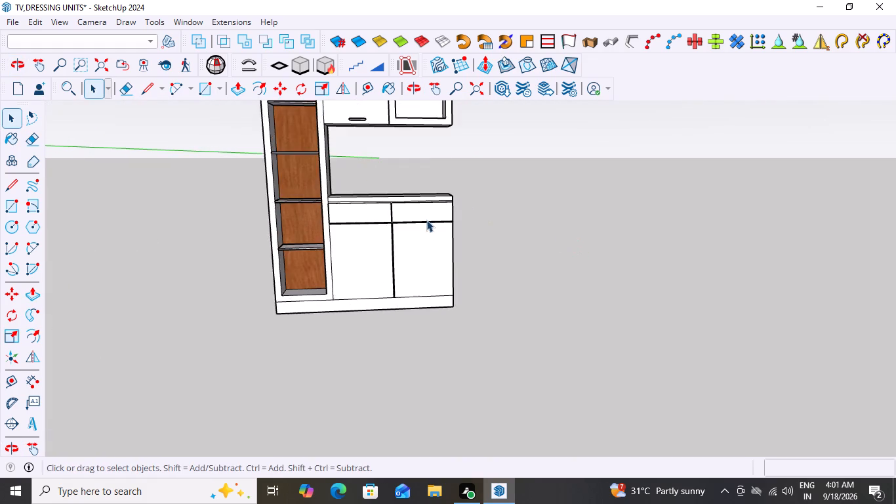
Measure the height of the right-hand raised top panel along its outer edge.
scroll(426, 220, "up", 12)
scroll(486, 238, "up", 3)
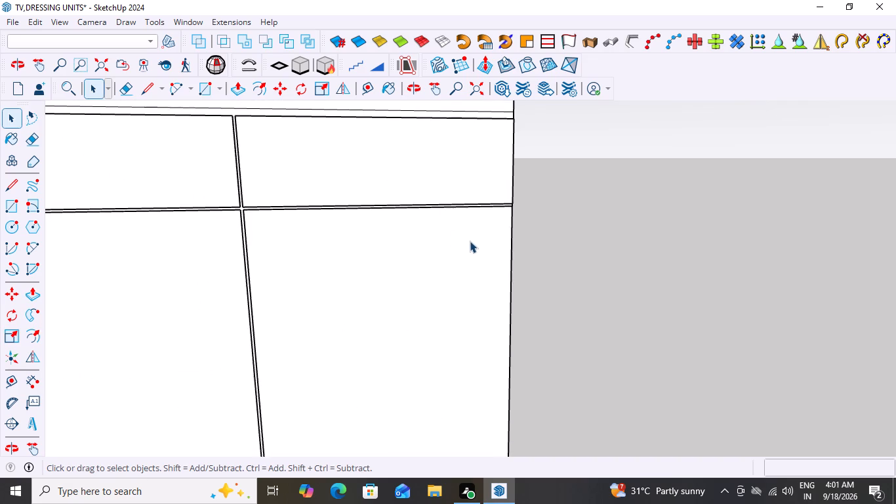
middle_click_drag(468, 241, 397, 209)
scroll(407, 214, "up", 4)
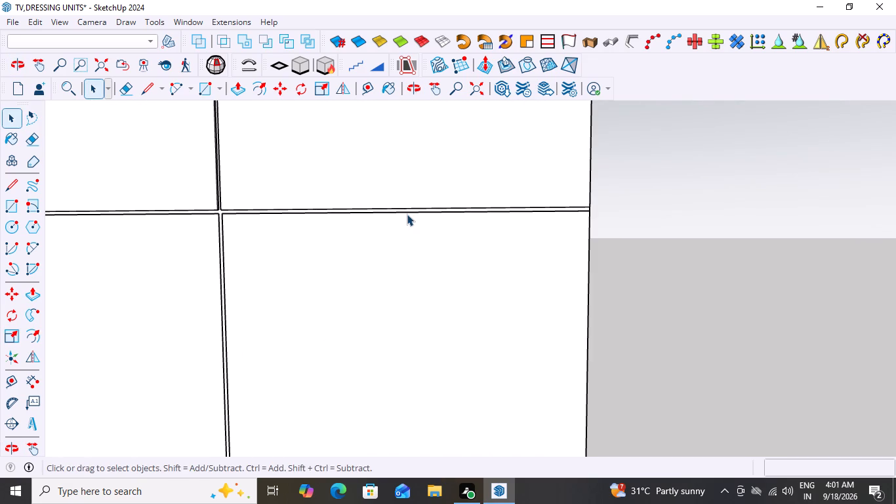
key("r")
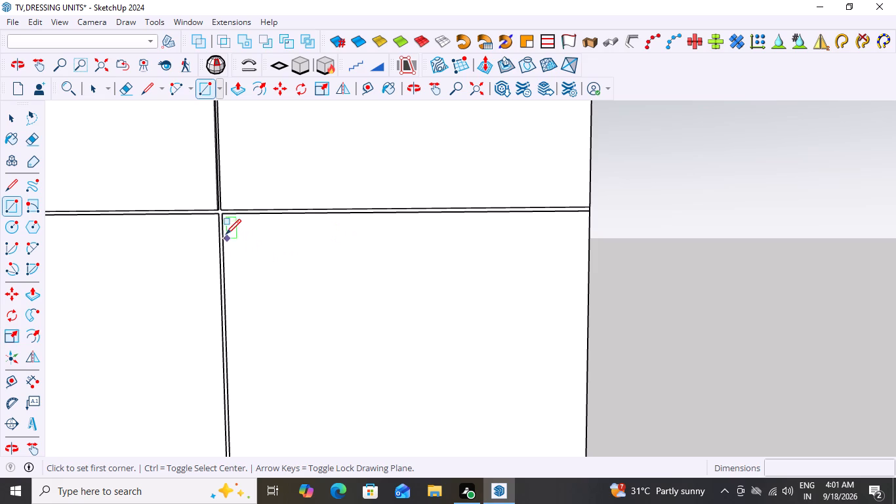
key("space")
scroll(504, 233, "down", 7)
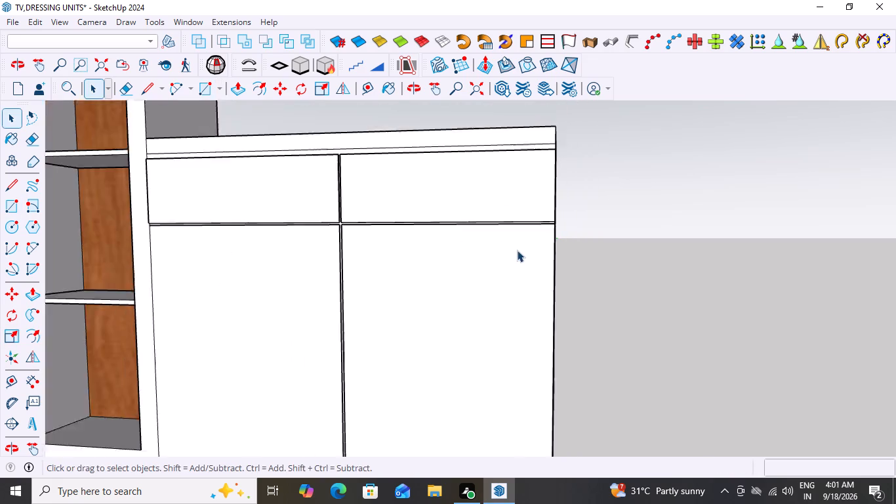
scroll(517, 250, "down", 1)
scroll(546, 167, "up", 7)
middle_click_drag(564, 201, 607, 218)
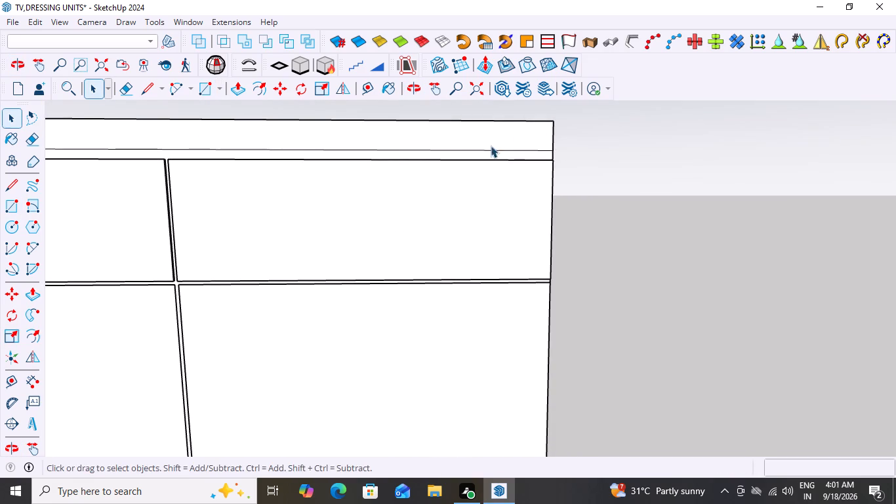
left_click(30, 384)
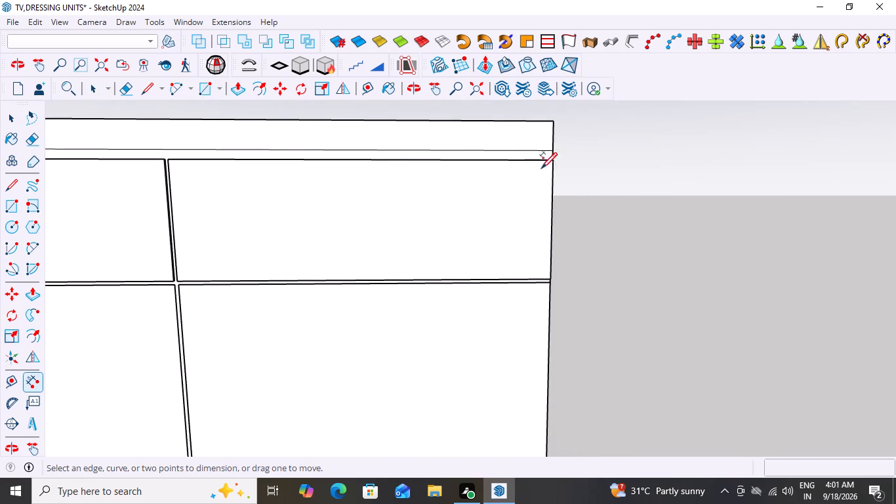
left_click(552, 159)
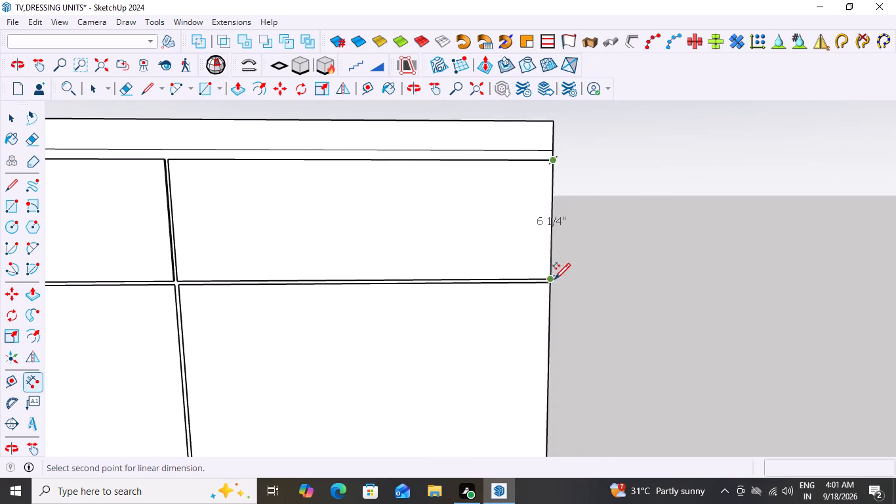
left_click(549, 278)
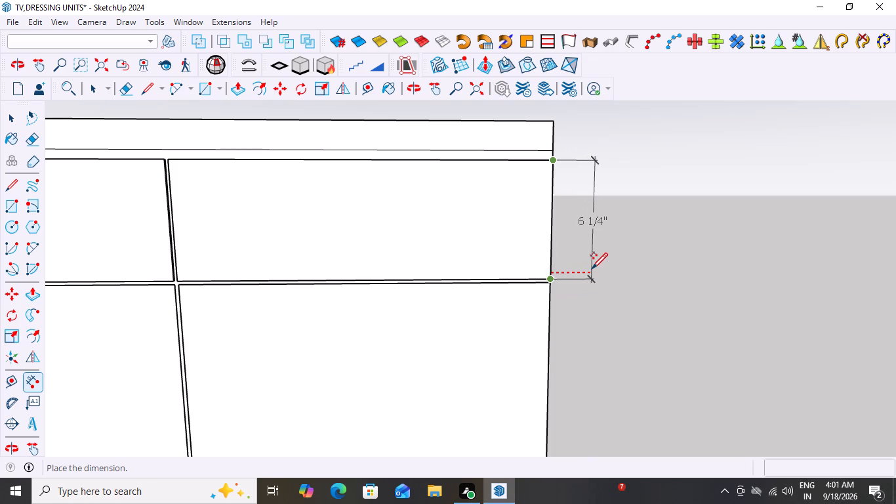
key("Escape")
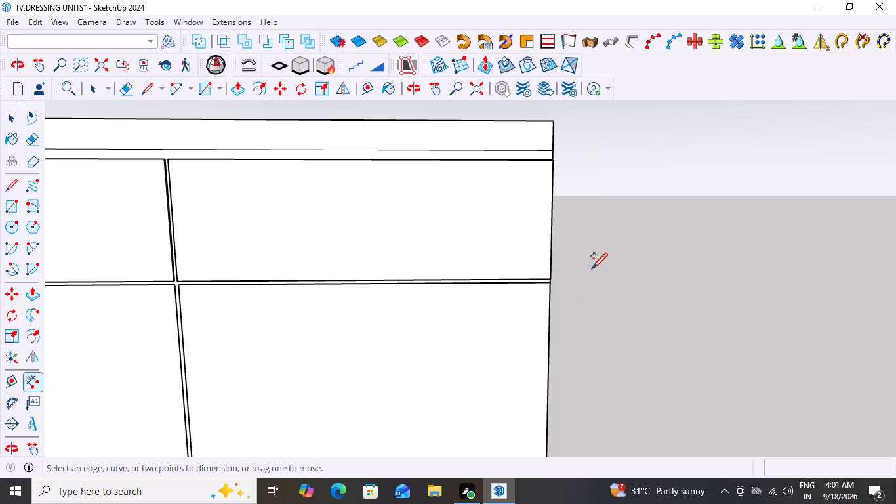
key("space")
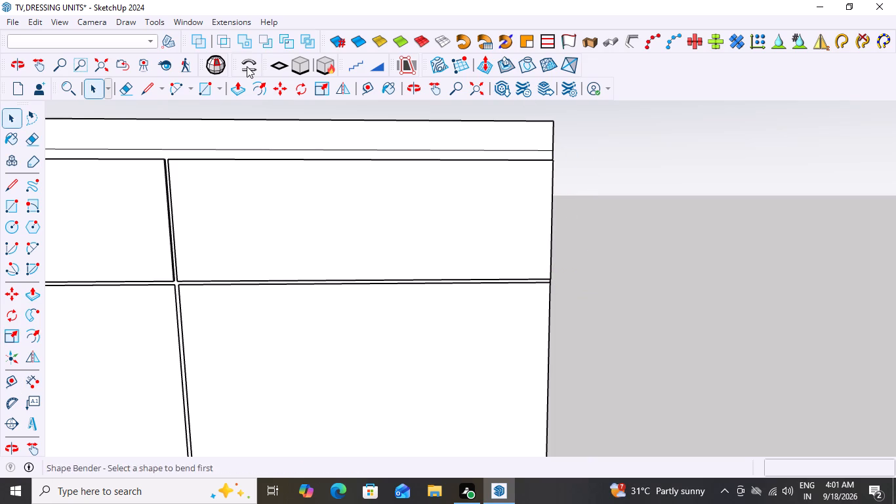
Set the model's measurement units format to Engineering.
left_click(235, 24)
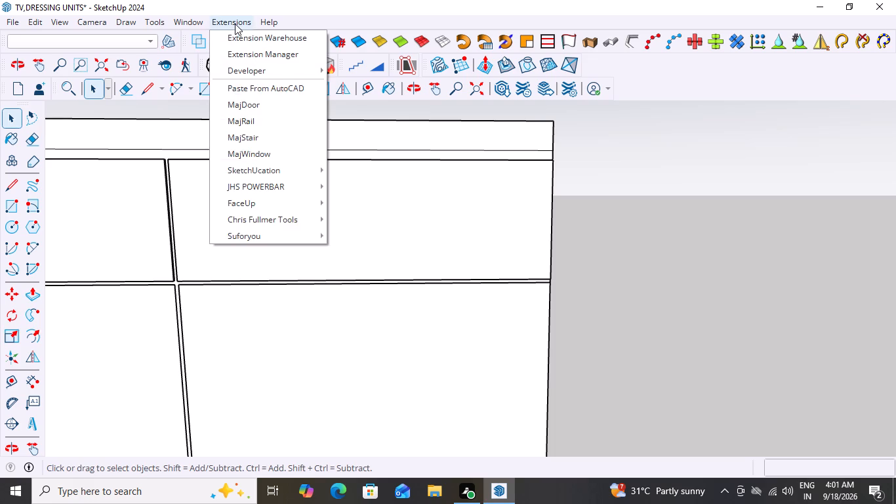
left_click(186, 24)
left_click(190, 22)
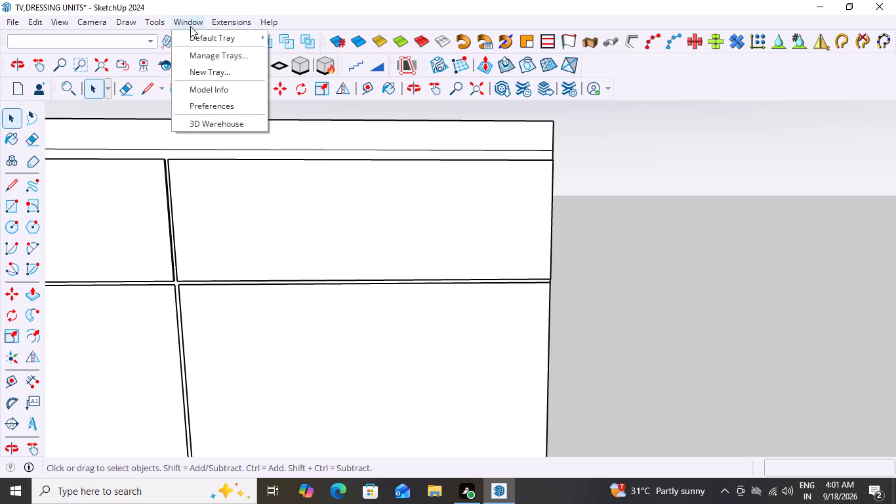
left_click(224, 87)
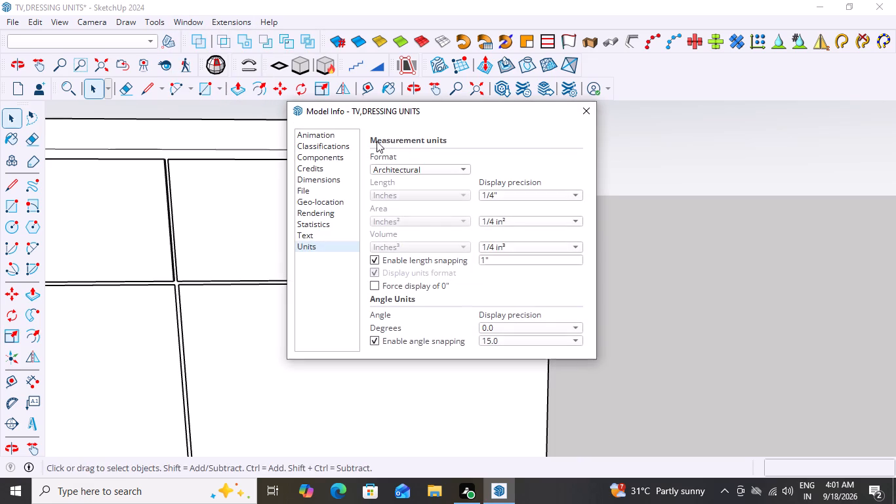
left_click(462, 170)
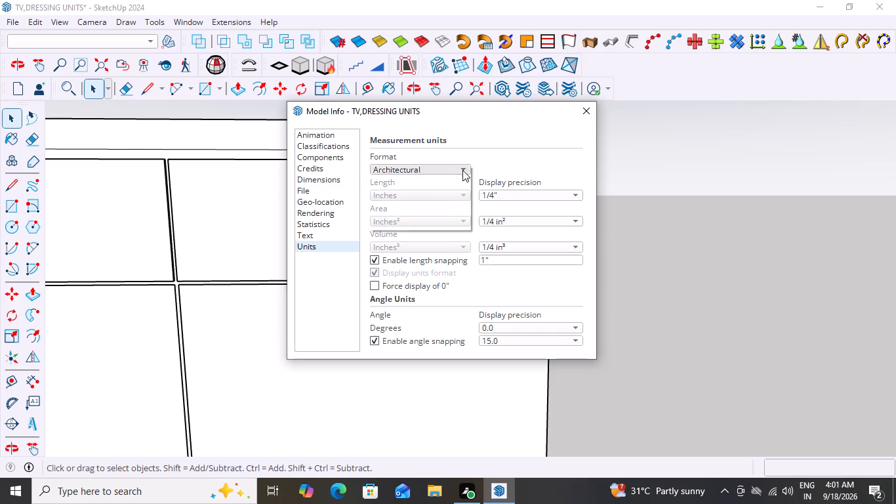
left_click(409, 191)
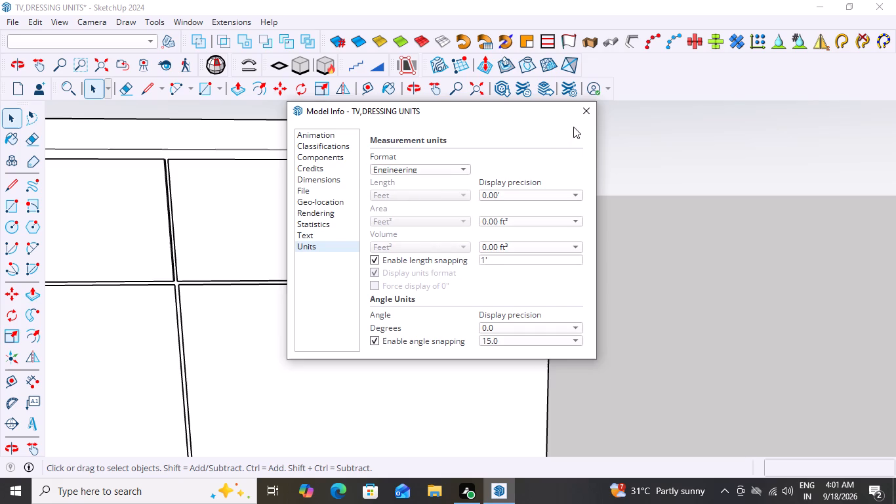
left_click(586, 114)
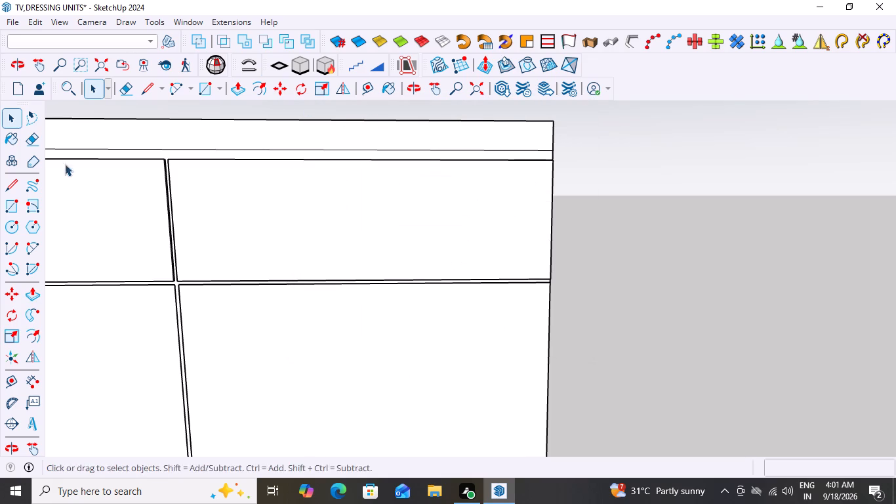
Measure the right-hand raised top panel's height again in the Engineering units.
left_click(34, 380)
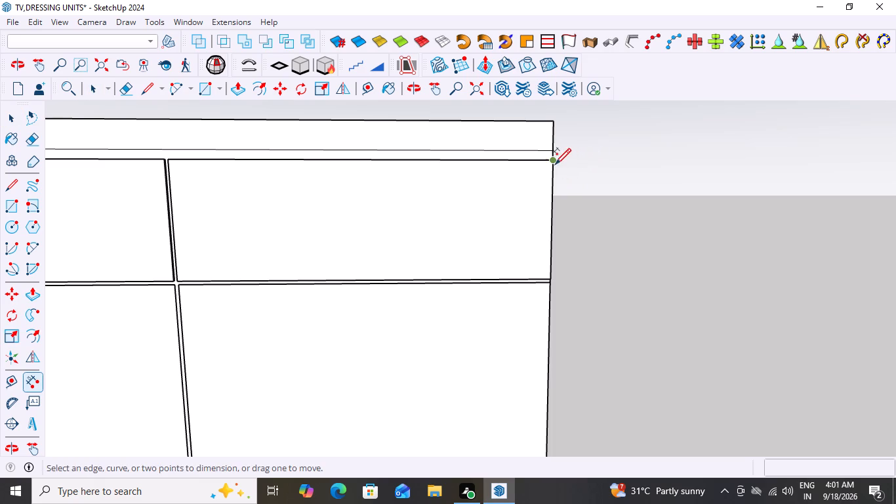
left_click(550, 161)
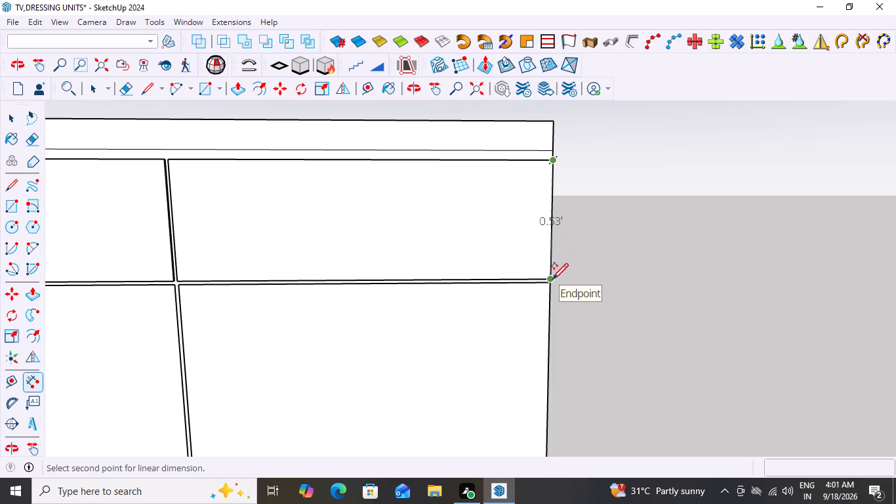
left_click(552, 278)
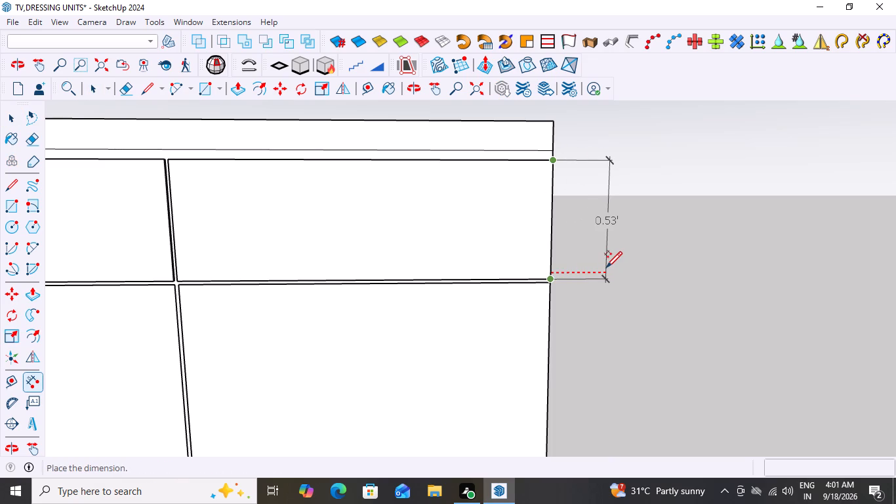
key("Escape")
scroll(607, 263, "down", 14)
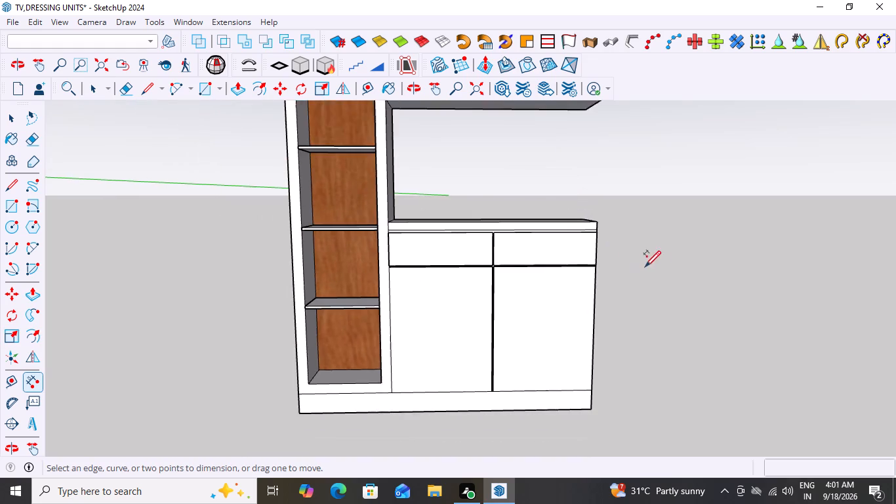
scroll(645, 266, "down", 5)
key("space")
Draw a rectangle about 1.65' by 0.50' on the right lower door, from its upper inner corner below the gap to its outer edge.
scroll(578, 328, "up", 14)
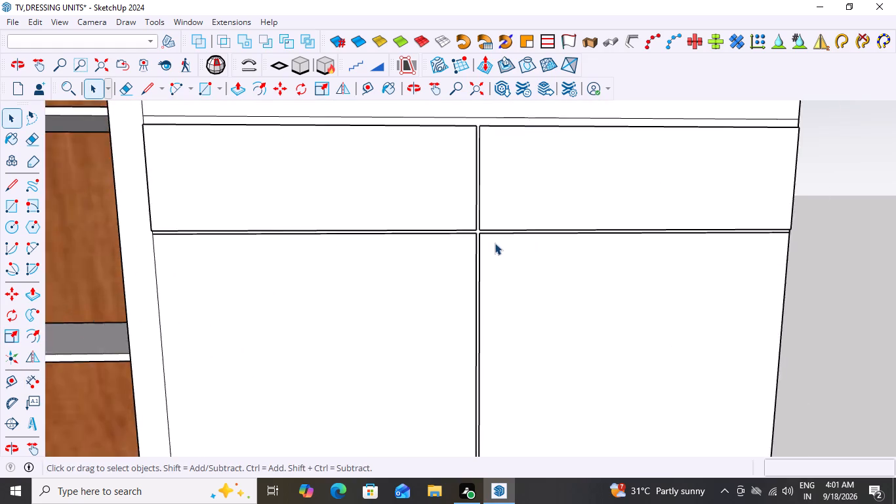
scroll(495, 243, "up", 6)
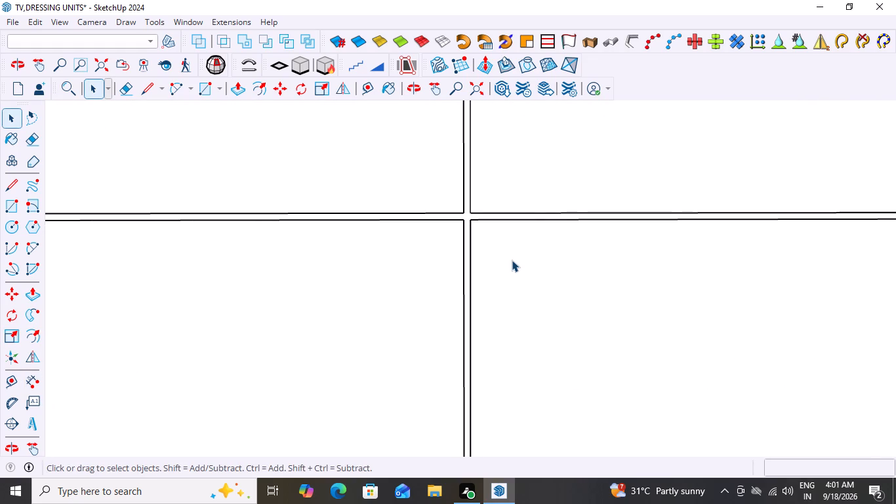
scroll(512, 260, "down", 10)
scroll(785, 276, "up", 3)
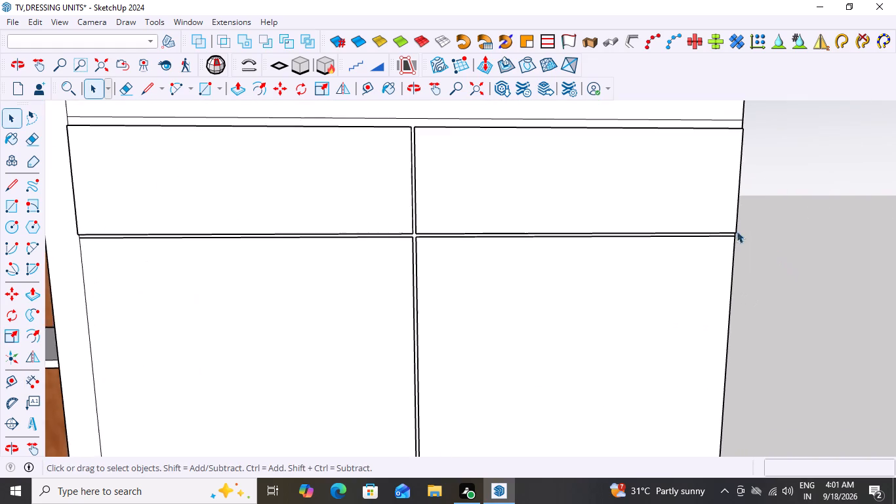
scroll(731, 221, "up", 3)
scroll(651, 303, "up", 3)
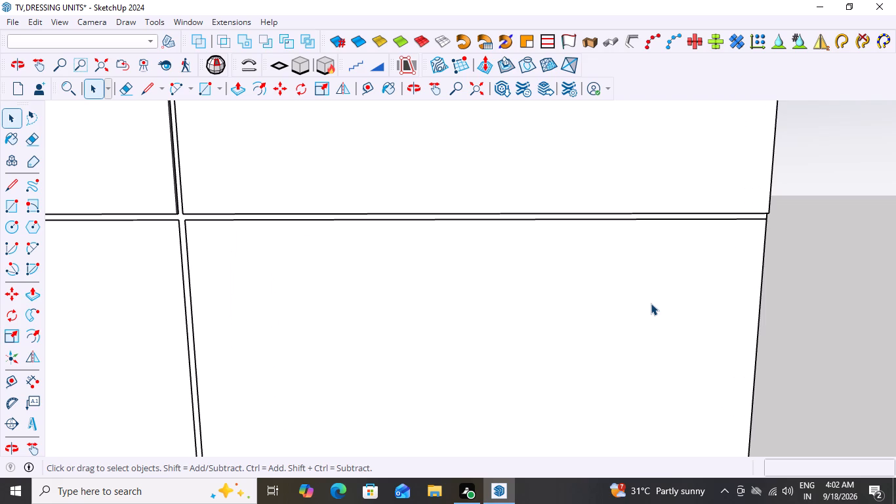
key("r")
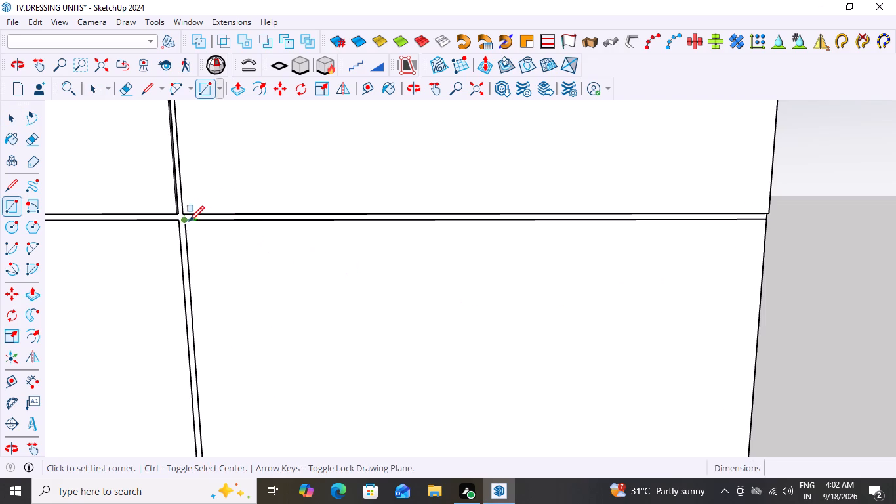
left_click(184, 220)
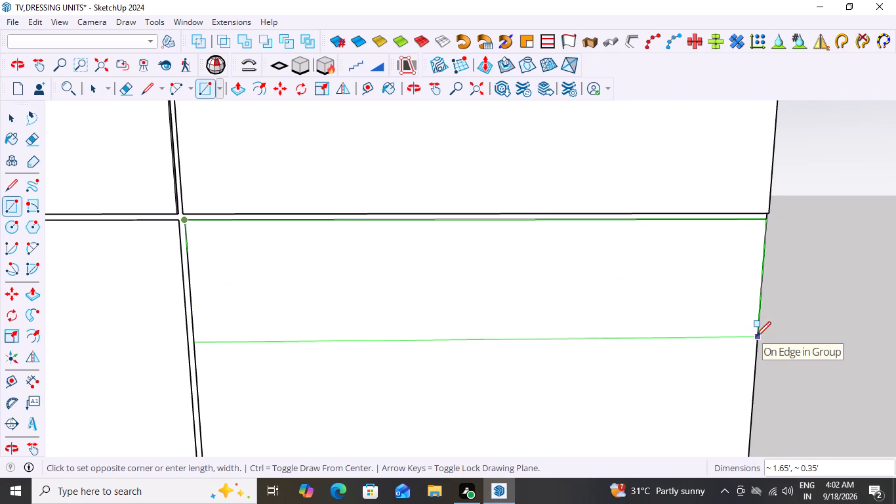
scroll(758, 335, "down", 3)
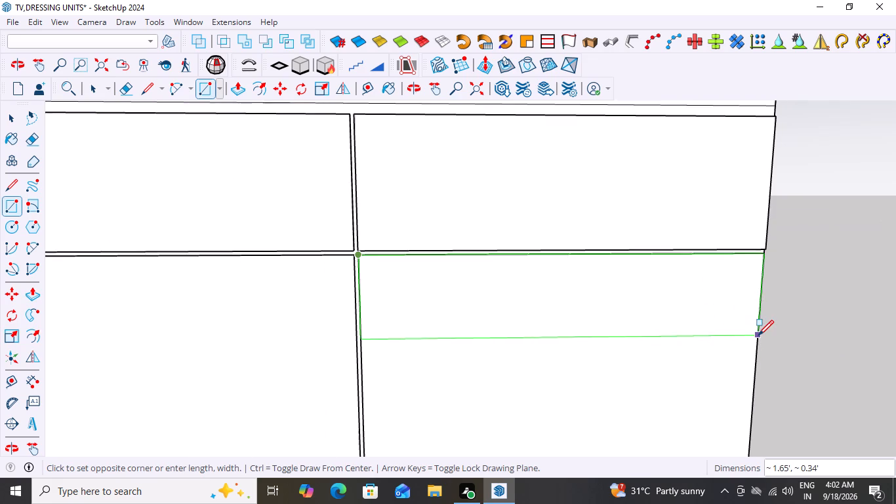
scroll(758, 335, "down", 4)
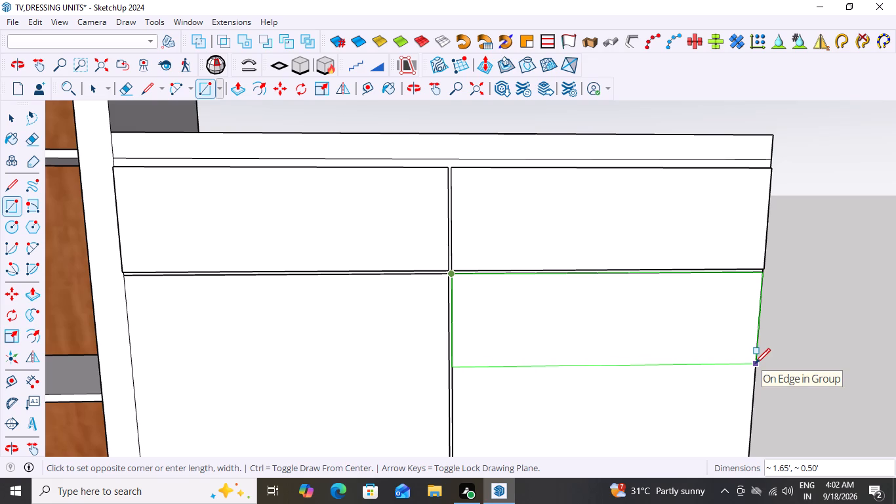
left_click(755, 364)
Push/Pull the new rectangle below the right-hand top panel outward by 3 mm.
middle_click_drag(845, 367, 771, 341)
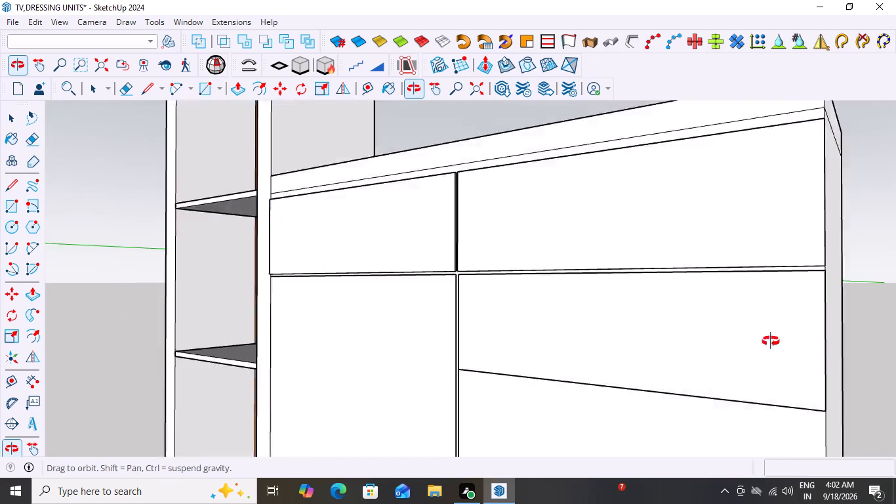
middle_click_drag(771, 341, 826, 343)
scroll(824, 343, "down", 3)
scroll(859, 373, "up", 1)
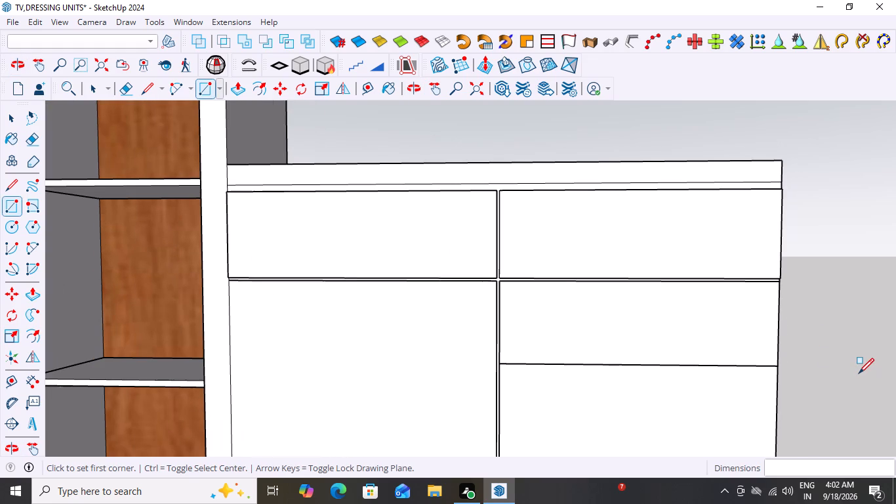
key("space")
left_click(691, 346)
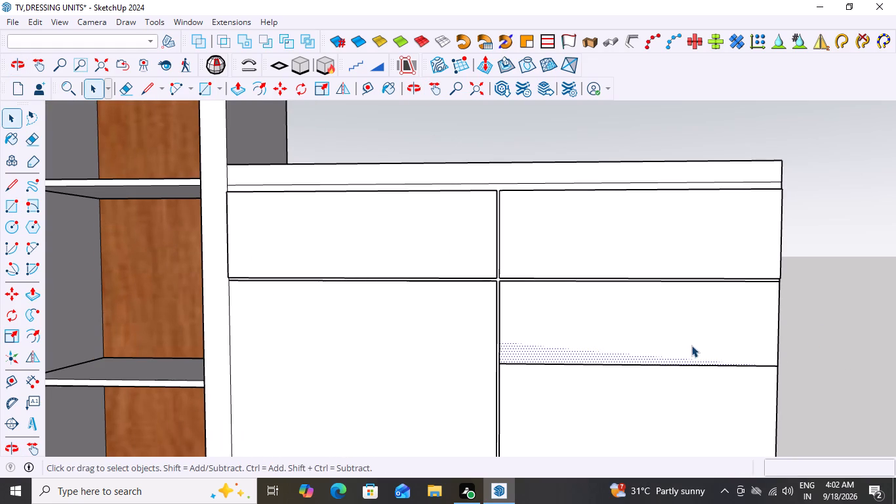
key("p")
left_click(691, 345)
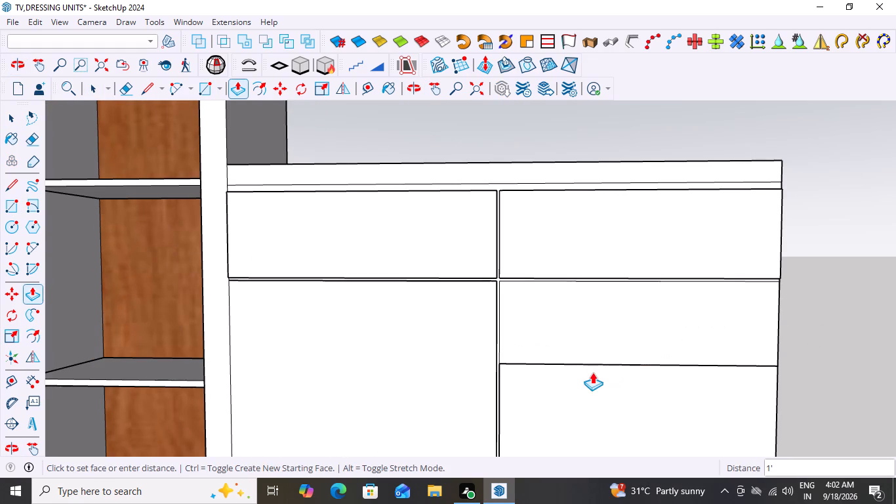
middle_click_drag(621, 358, 381, 408)
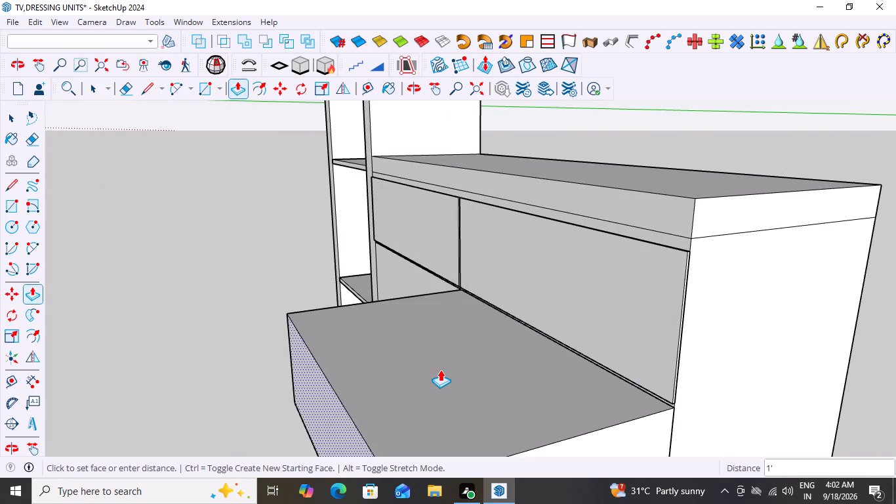
key("3")
type("mm")
key("Return")
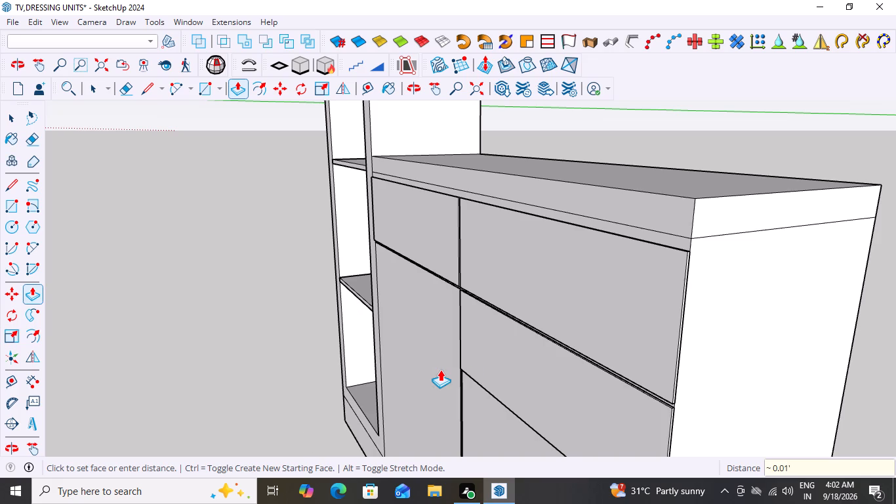
Examine the new raised panel below the right-hand top panel, the gaps around it and its lower inner corner.
middle_click_drag(812, 350, 731, 309)
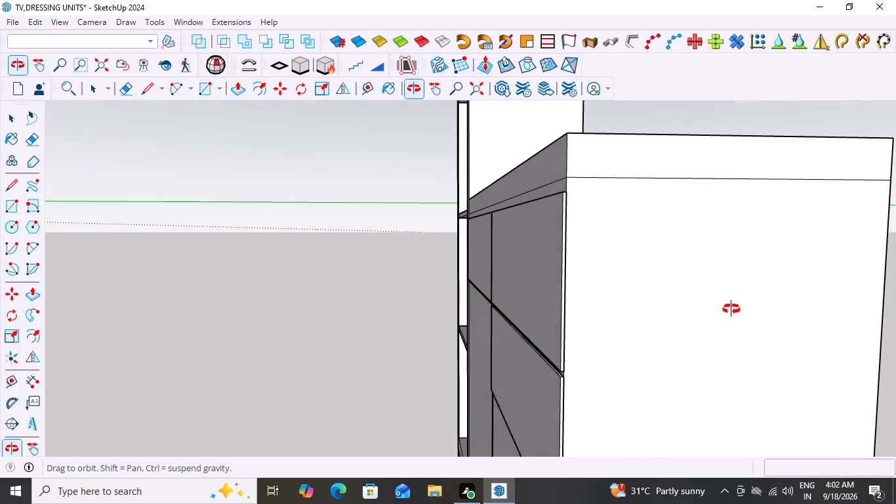
middle_click_drag(731, 309, 895, 329)
middle_click_drag(506, 354, 708, 389)
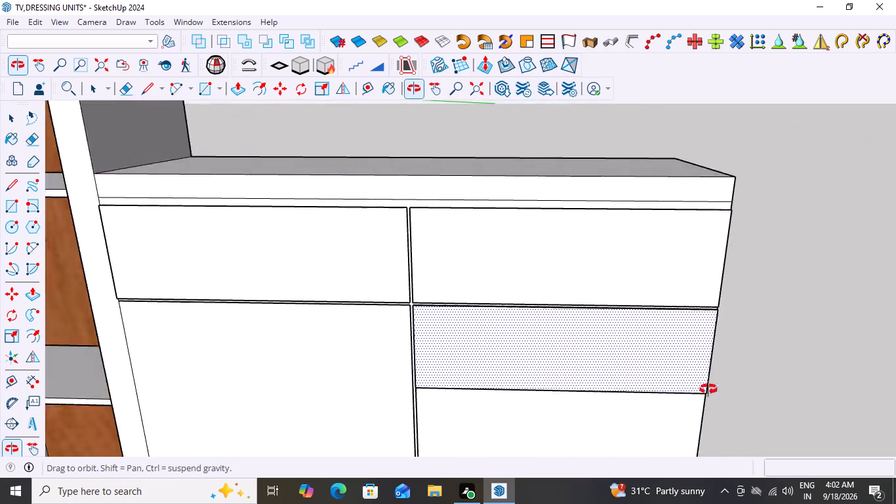
middle_click_drag(708, 389, 857, 375)
key("space")
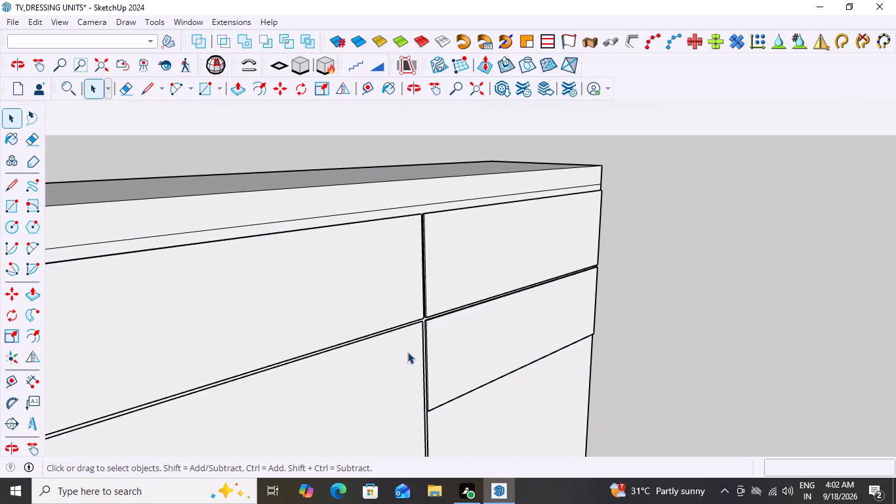
scroll(410, 332, "up", 17)
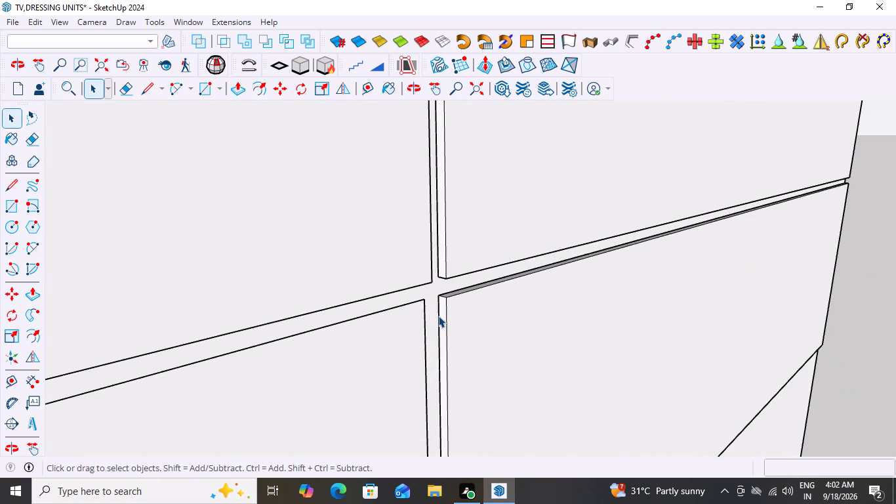
scroll(438, 314, "down", 17)
scroll(661, 393, "down", 1)
middle_click_drag(662, 393, 443, 389)
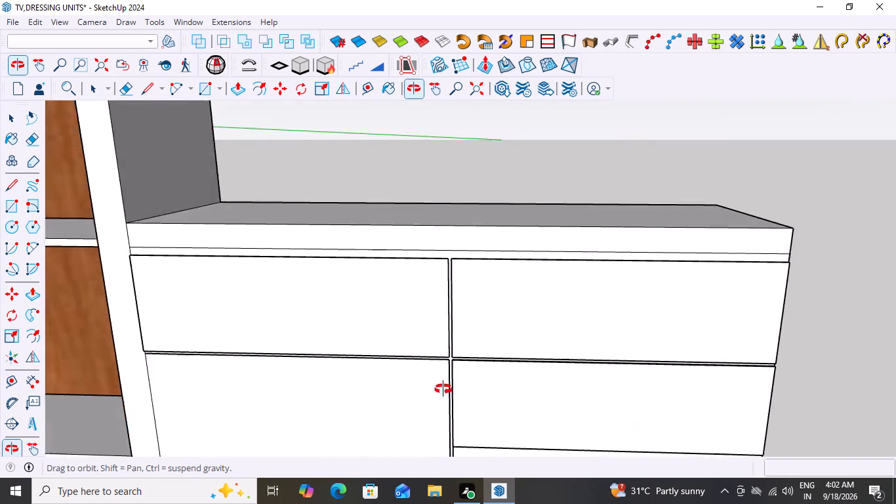
middle_click_drag(443, 389, 627, 350)
scroll(505, 353, "up", 5)
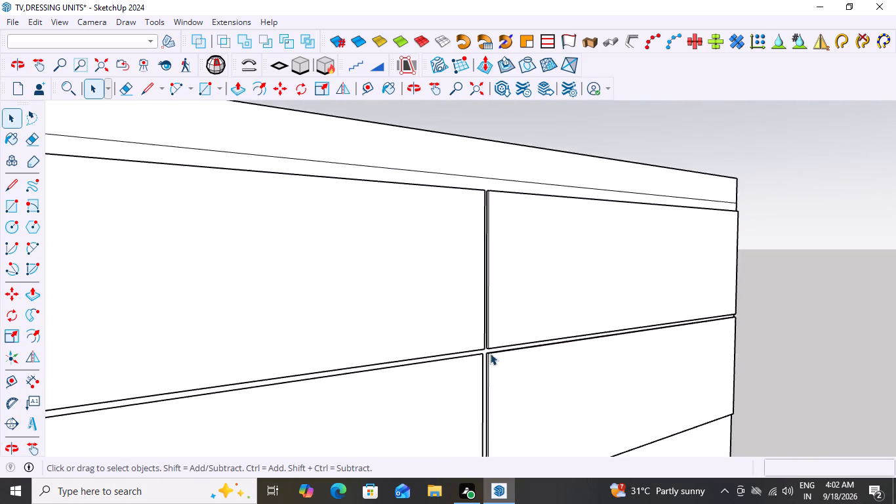
scroll(490, 353, "up", 12)
scroll(498, 341, "down", 20)
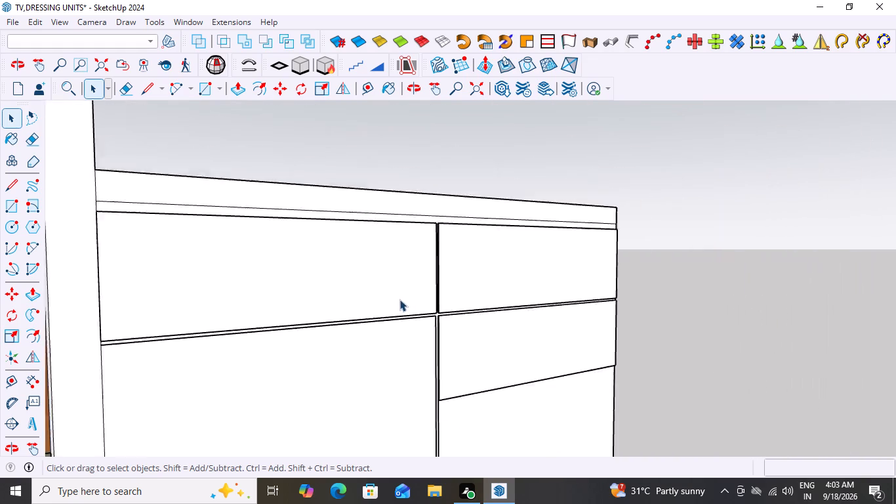
scroll(399, 299, "down", 9)
middle_click_drag(544, 386, 416, 395)
scroll(446, 343, "up", 5)
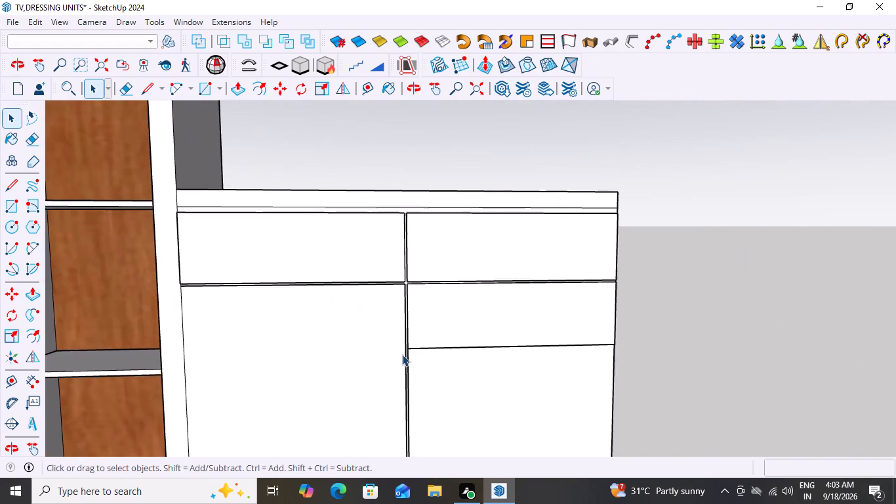
scroll(402, 354, "up", 14)
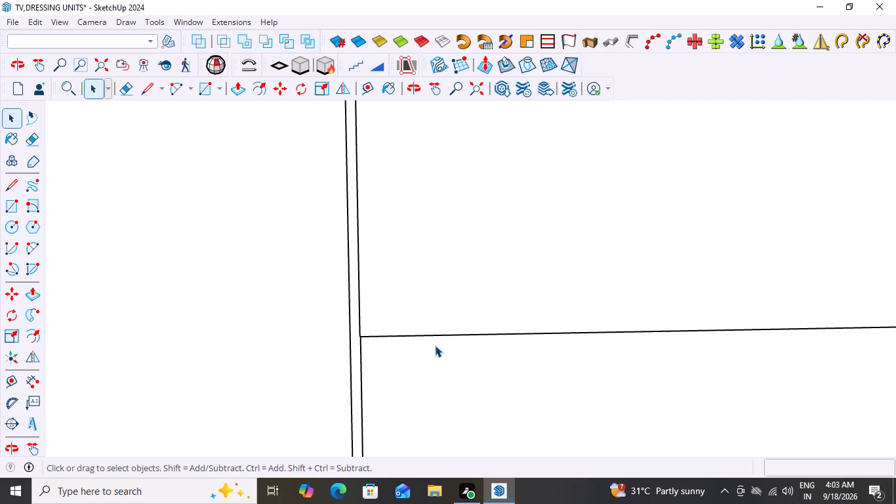
scroll(346, 348, "down", 3)
scroll(730, 393, "down", 12)
scroll(532, 343, "down", 4)
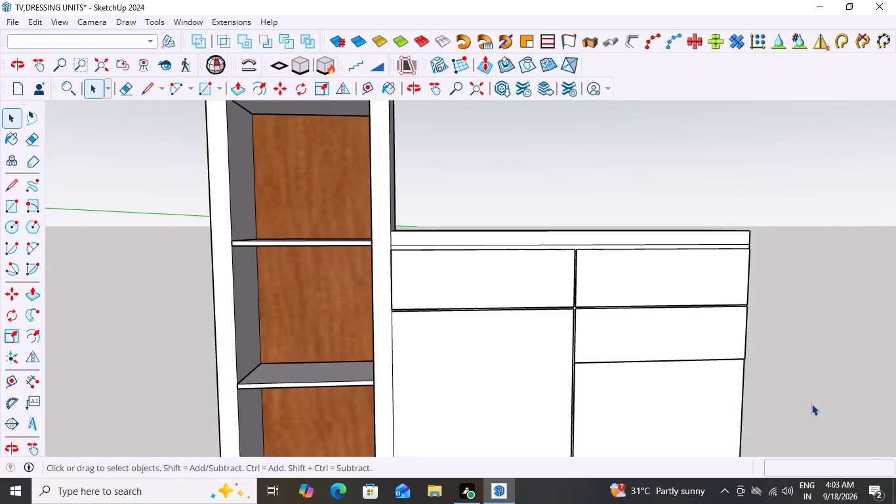
scroll(817, 404, "up", 4)
scroll(529, 367, "up", 4)
scroll(529, 367, "down", 9)
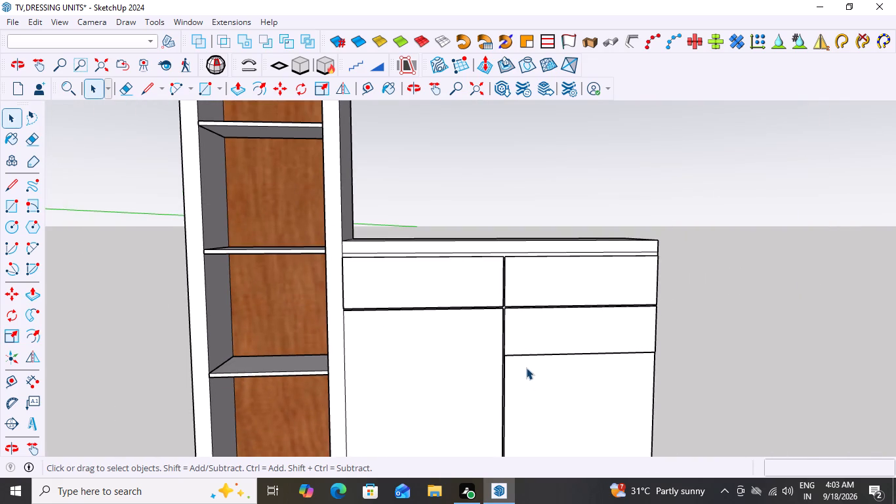
scroll(653, 385, "up", 6)
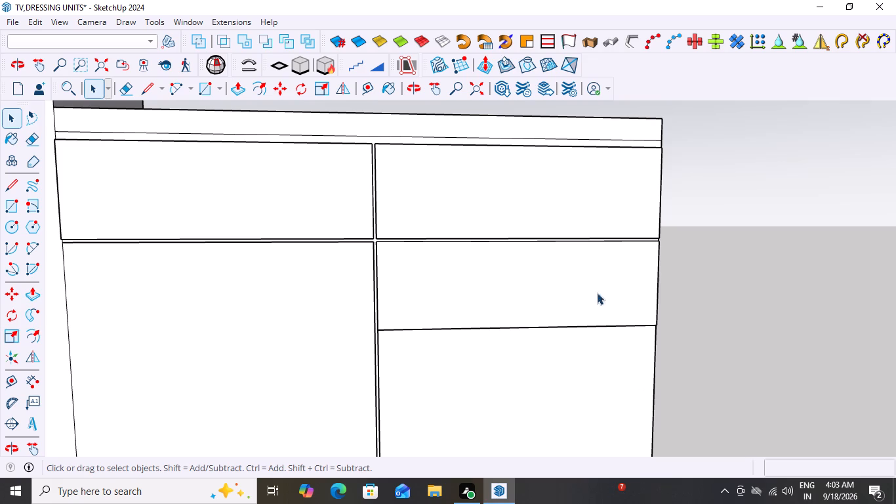
Measure the horizontal gap between the two right-hand raised panels at their outer edge.
scroll(698, 225, "up", 3)
scroll(619, 261, "up", 8)
middle_click_drag(705, 239, 651, 256)
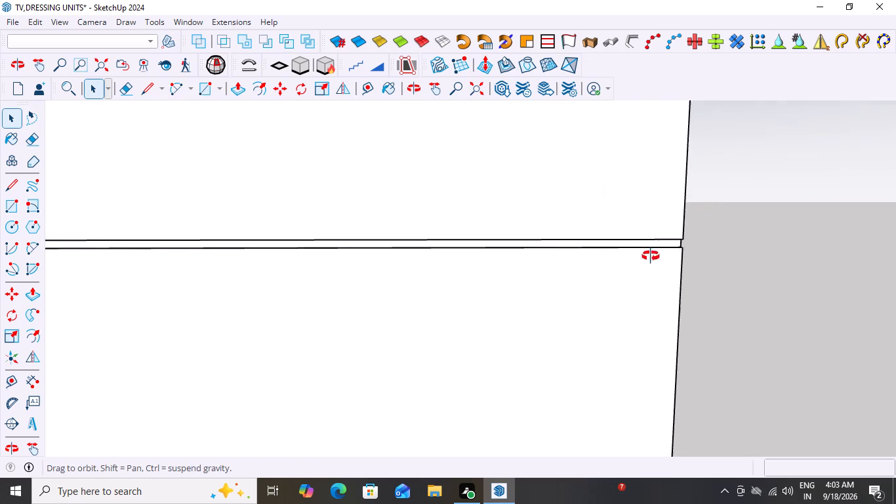
middle_click_drag(651, 256, 402, 258)
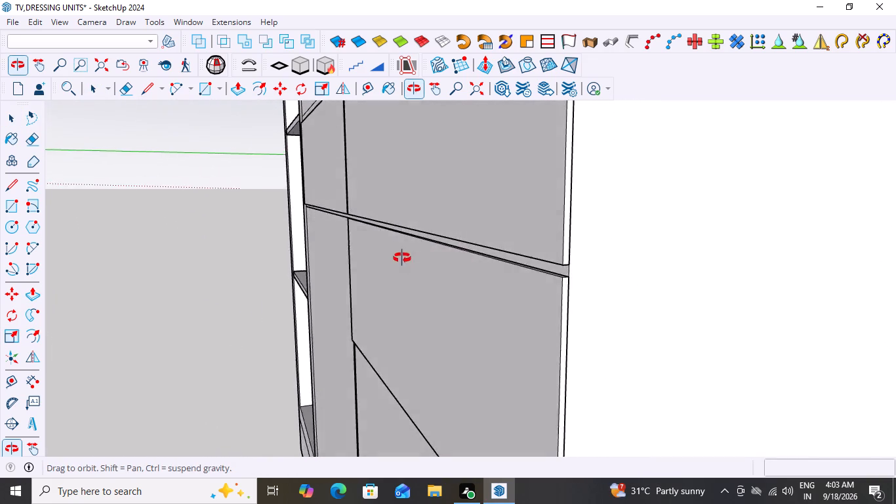
middle_click_drag(402, 258, 560, 241)
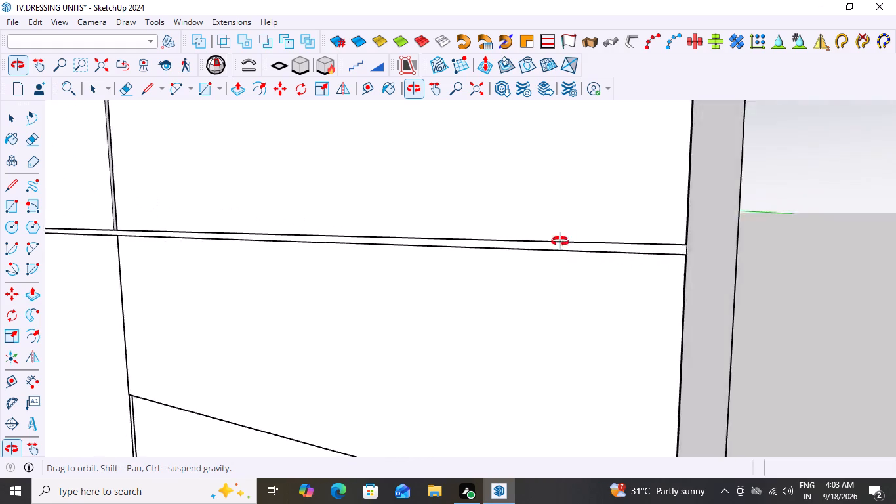
middle_click_drag(560, 241, 522, 194)
scroll(651, 190, "up", 15)
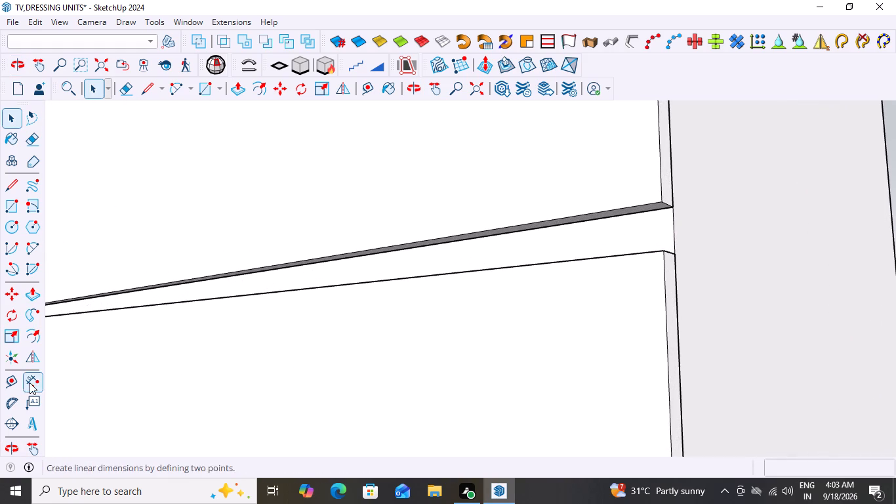
left_click(29, 383)
left_click(674, 208)
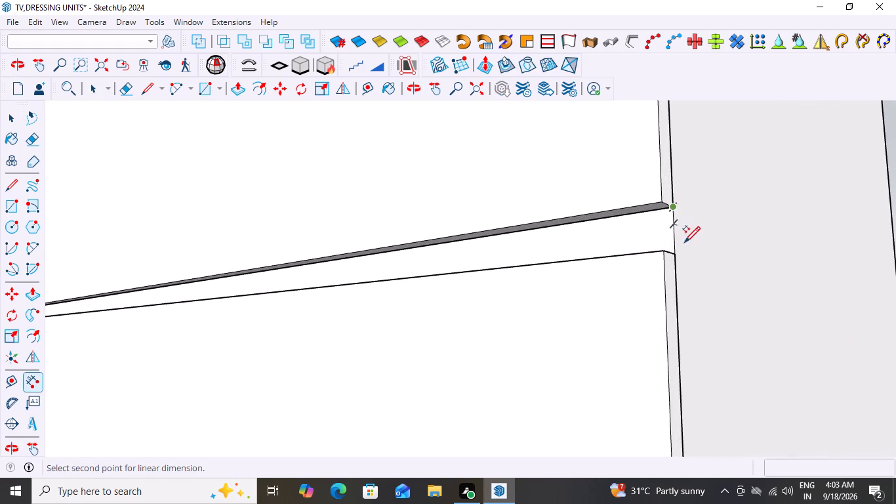
left_click(672, 255)
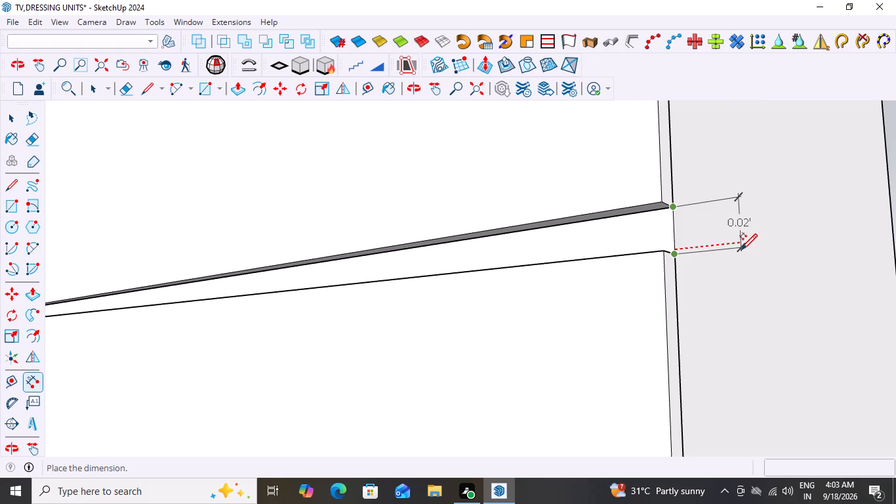
key("space")
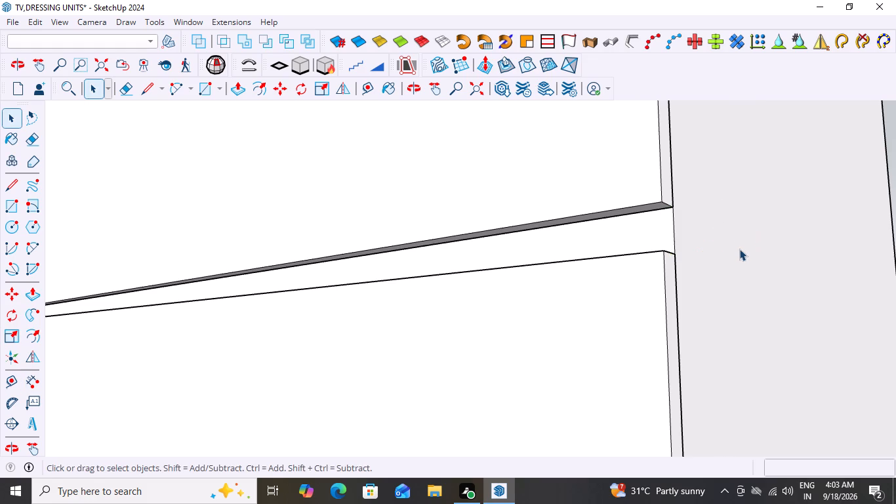
Examine the lower fronts and the bottom edge of the second right-hand raised panel where it meets the door face.
scroll(741, 282, "down", 20)
scroll(741, 282, "down", 7)
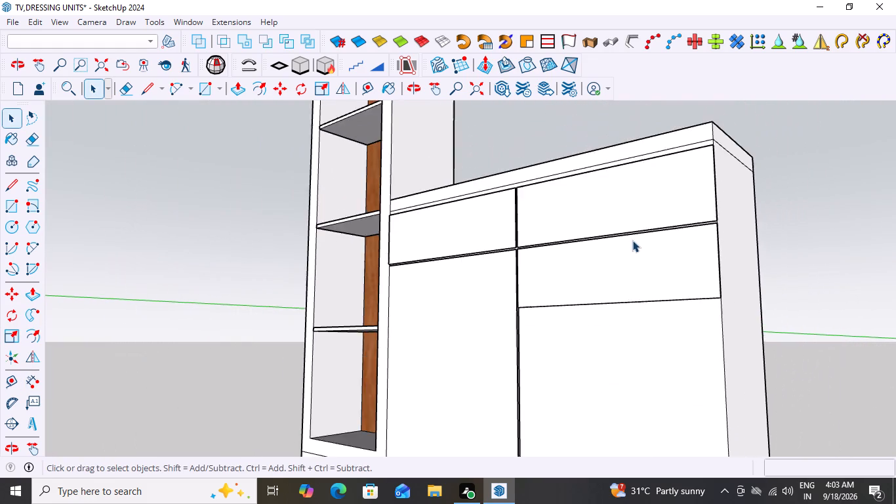
scroll(632, 240, "down", 18)
middle_click_drag(675, 313, 809, 370)
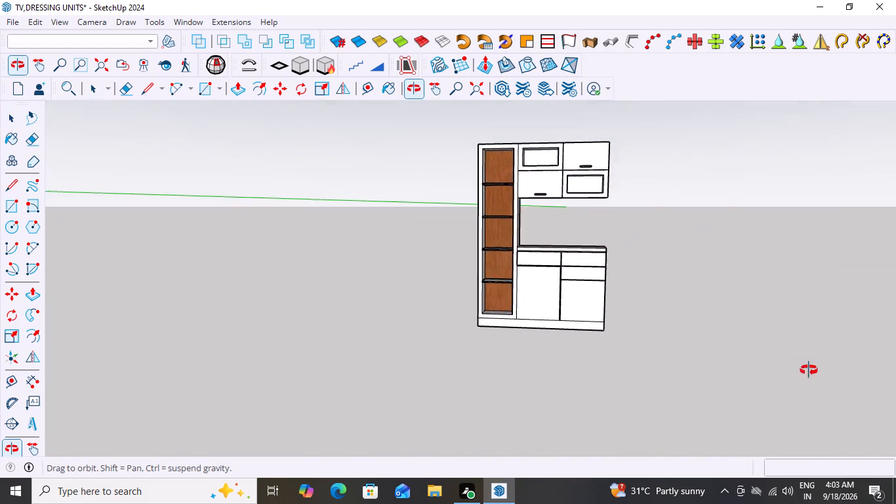
middle_click_drag(809, 370, 817, 371)
scroll(580, 310, "up", 9)
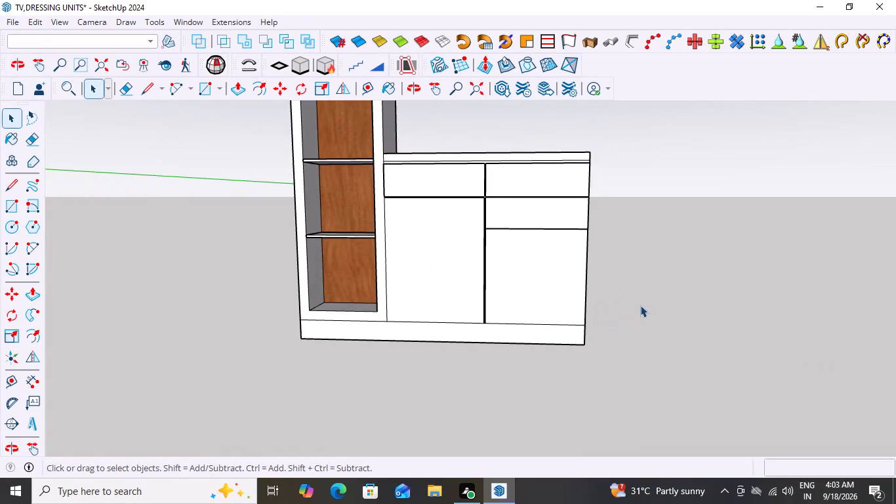
middle_click_drag(645, 305, 709, 324)
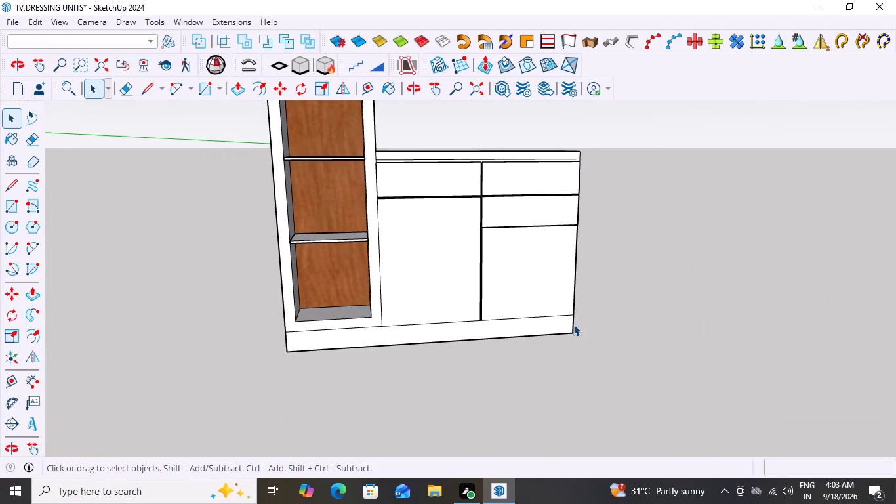
scroll(556, 221, "up", 2)
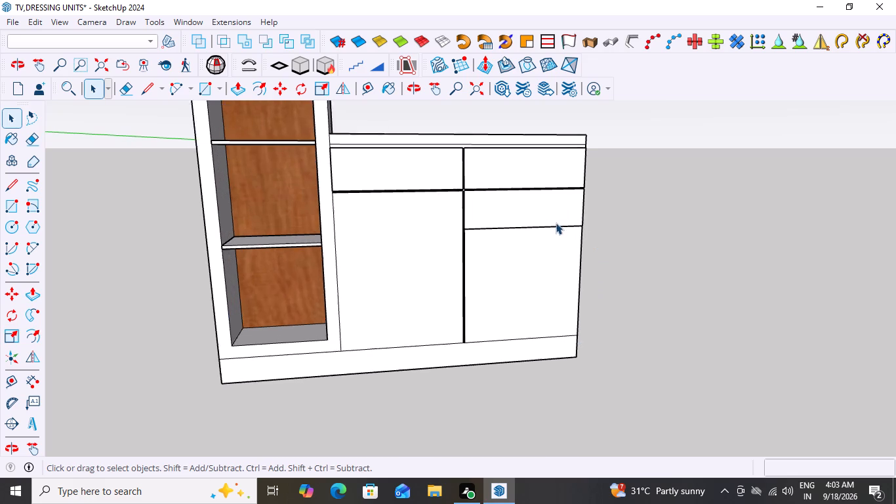
scroll(556, 222, "up", 2)
middle_click_drag(528, 213, 531, 72)
scroll(531, 73, "up", 1)
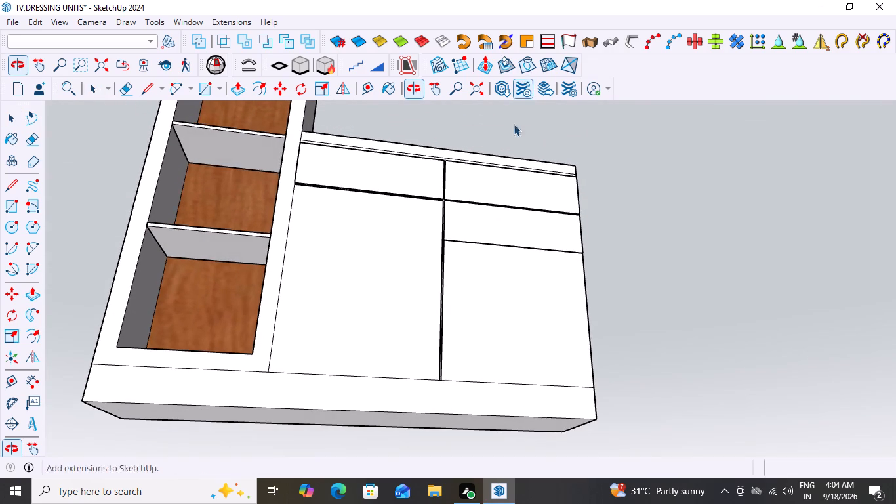
middle_click_drag(537, 237, 481, 168)
scroll(540, 209, "up", 7)
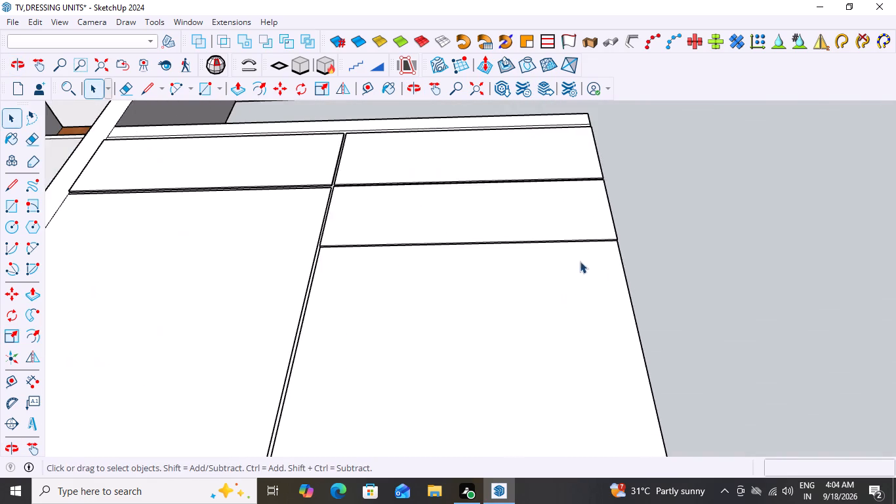
middle_click_drag(580, 226, 586, 189)
scroll(580, 226, "up", 1)
scroll(513, 255, "up", 7)
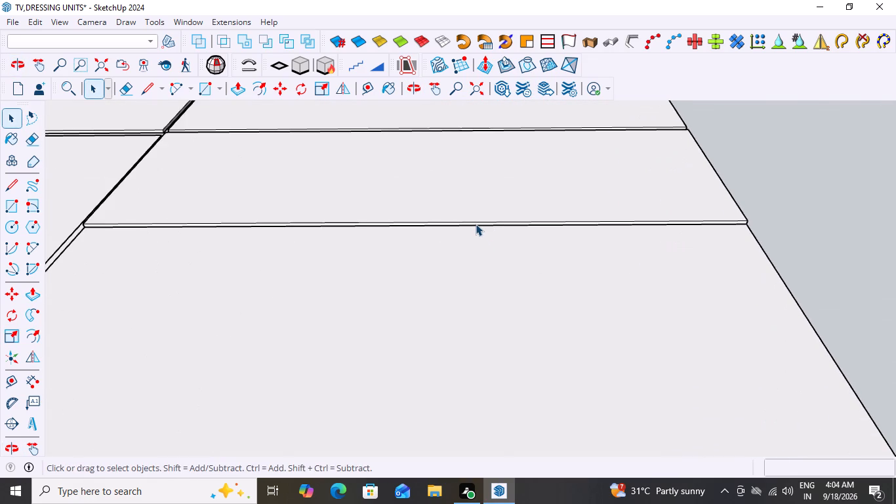
scroll(304, 241, "up", 2)
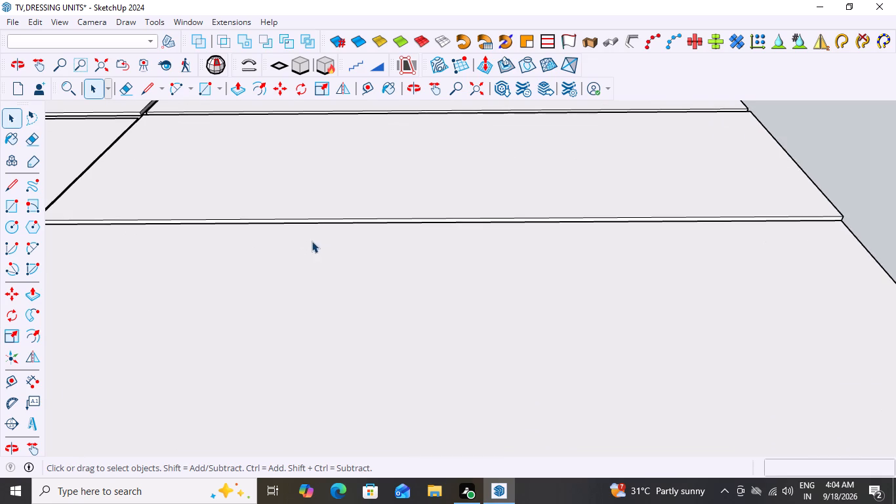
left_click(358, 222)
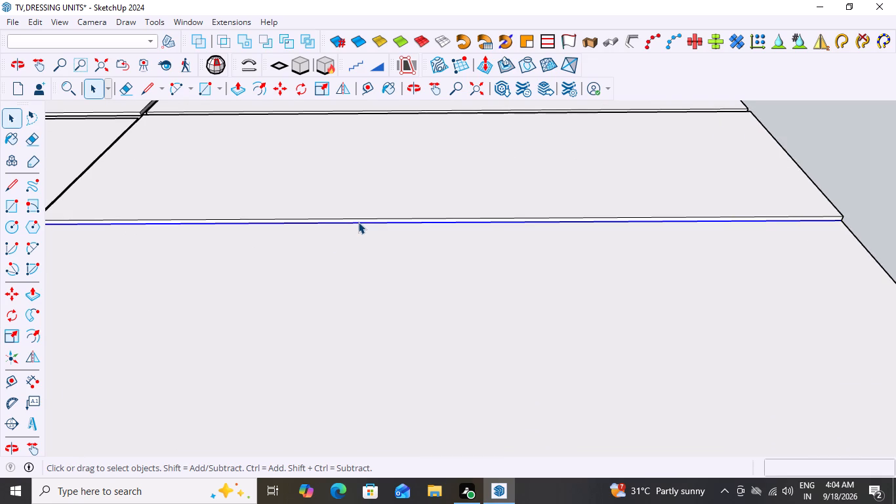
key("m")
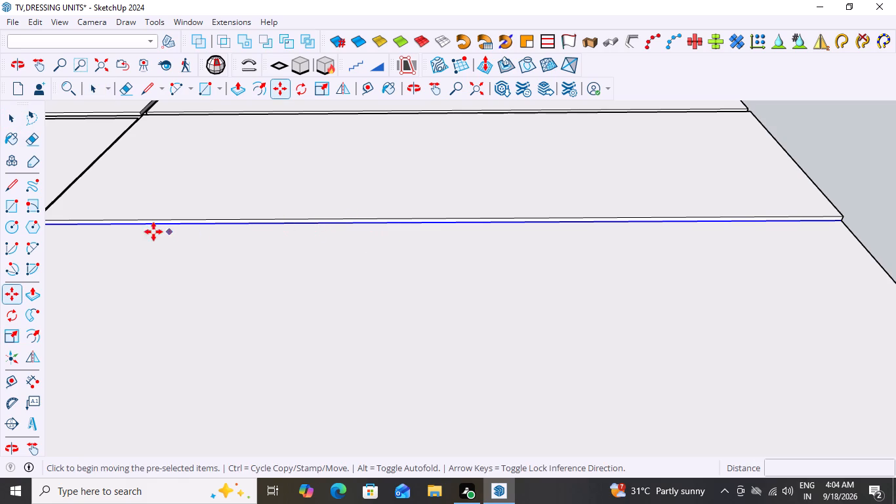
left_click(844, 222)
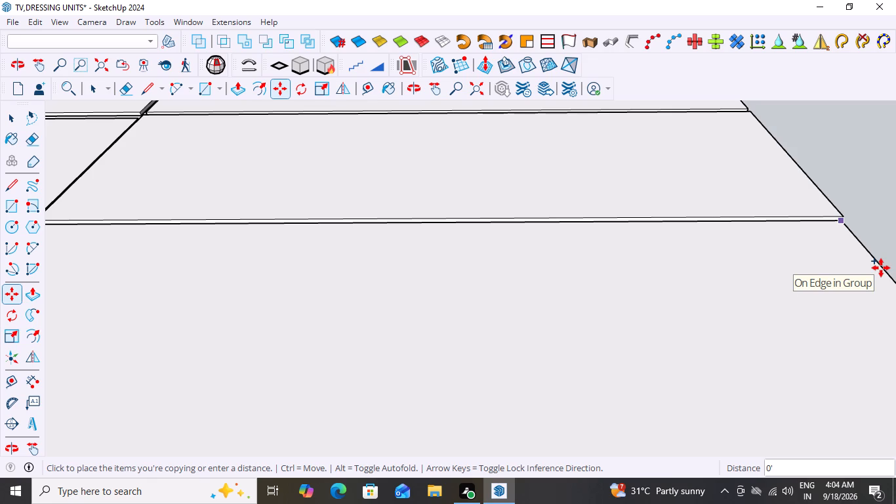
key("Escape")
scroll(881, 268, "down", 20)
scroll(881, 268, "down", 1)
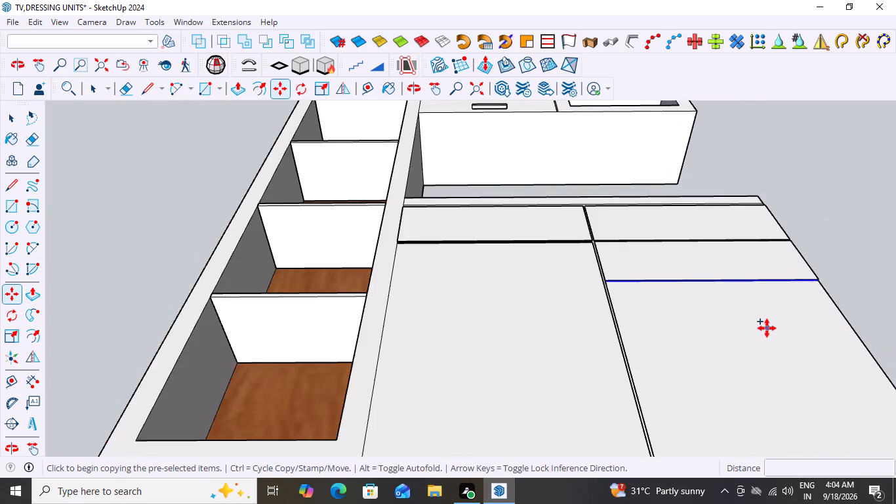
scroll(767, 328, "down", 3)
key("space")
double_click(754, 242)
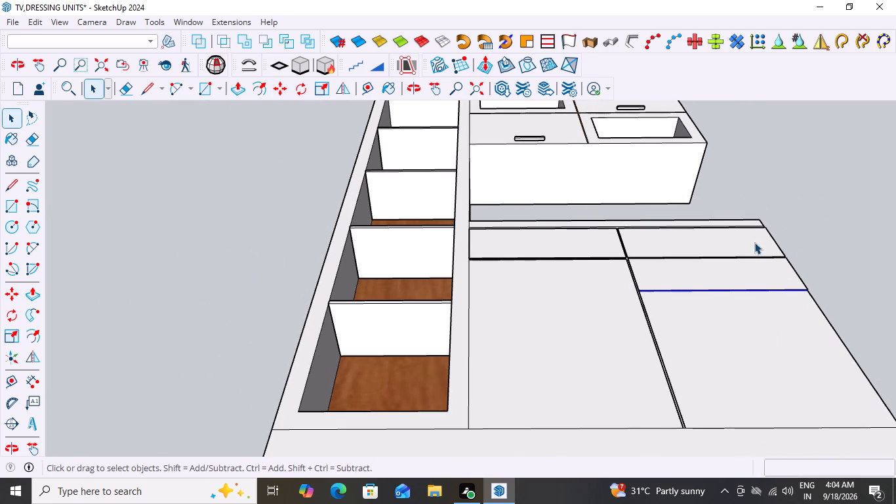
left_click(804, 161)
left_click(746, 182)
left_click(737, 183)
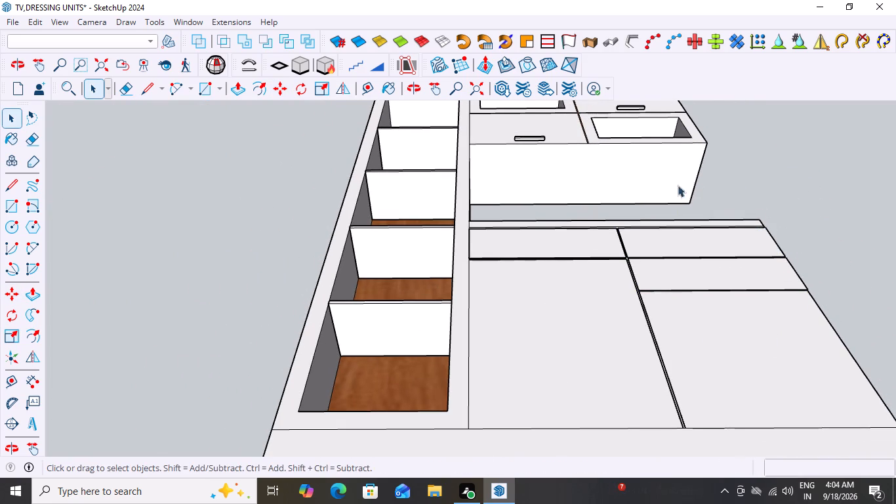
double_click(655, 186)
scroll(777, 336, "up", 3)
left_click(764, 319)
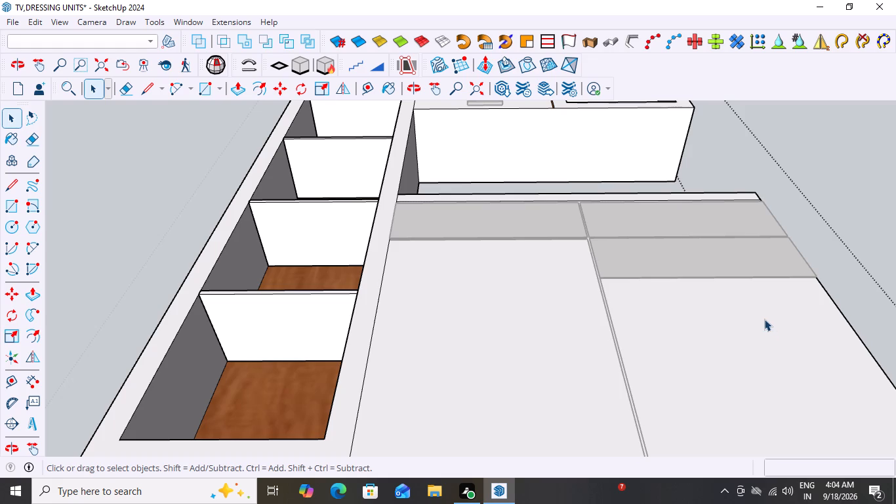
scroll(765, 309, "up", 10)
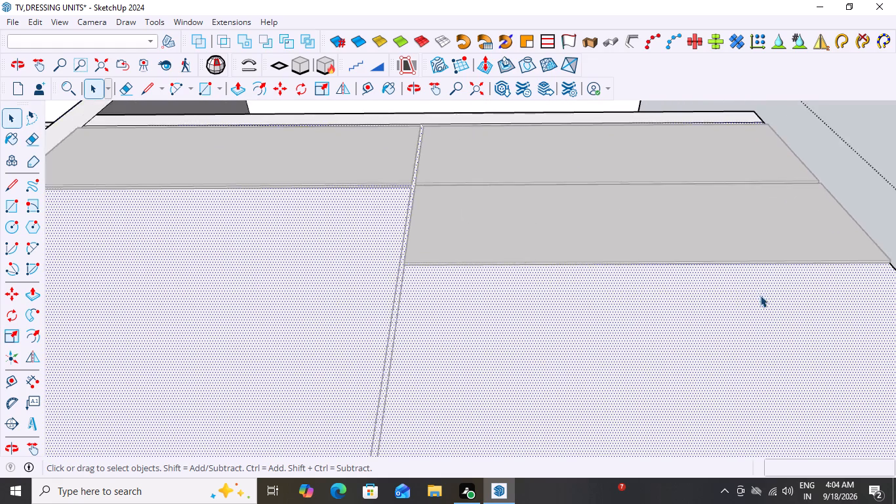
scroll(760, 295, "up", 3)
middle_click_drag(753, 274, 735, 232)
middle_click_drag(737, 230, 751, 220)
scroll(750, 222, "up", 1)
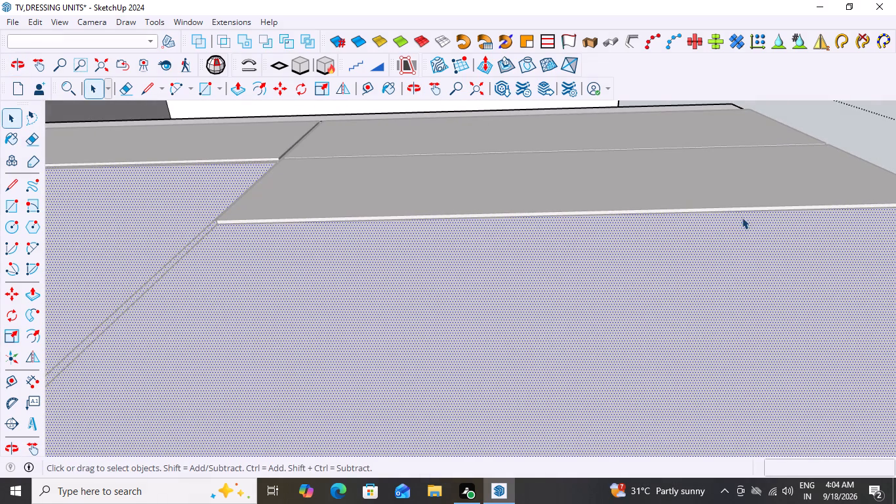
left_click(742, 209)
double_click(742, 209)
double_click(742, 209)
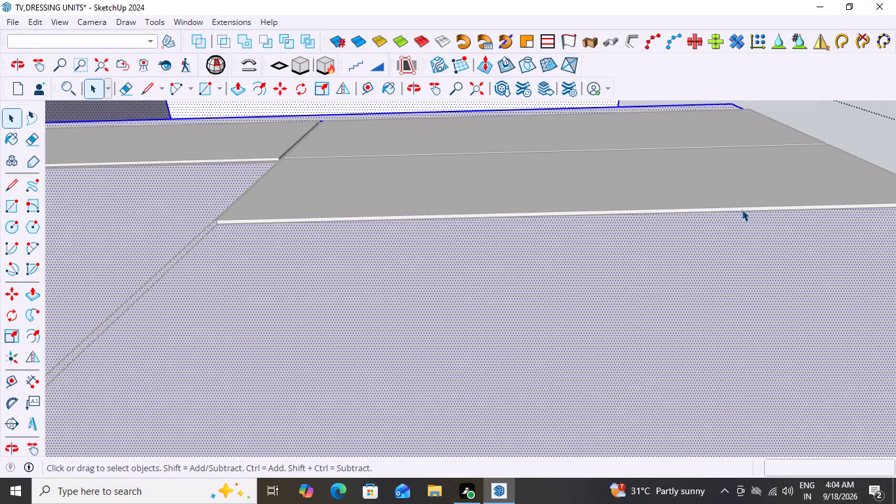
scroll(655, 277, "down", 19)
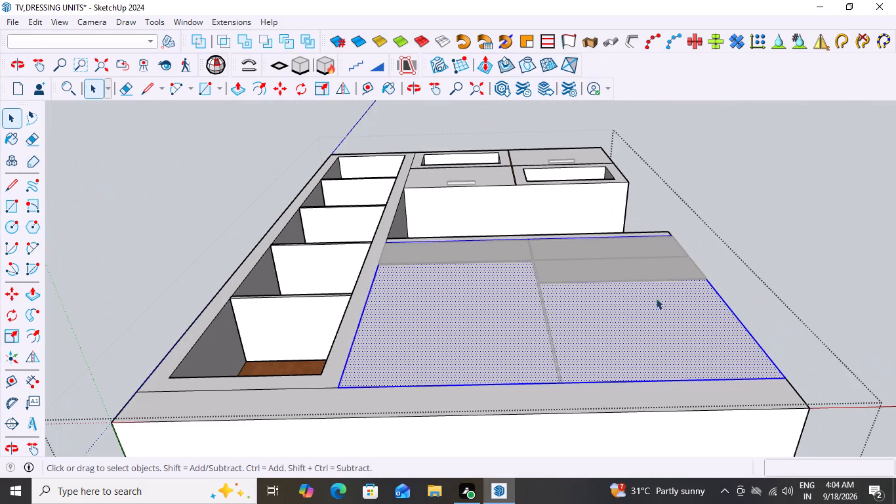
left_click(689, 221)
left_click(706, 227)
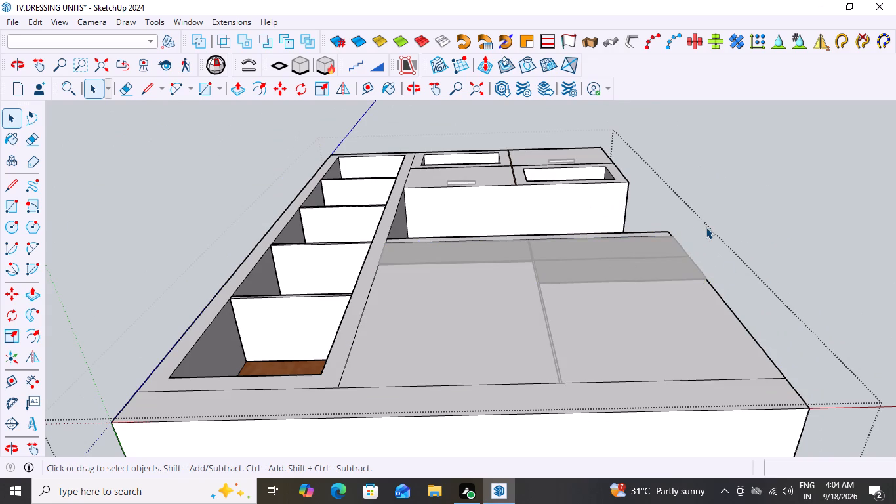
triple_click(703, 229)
Copy the second right-hand raised panel's bottom edge 0.02' down the door face as the next gap line.
scroll(641, 289, "up", 8)
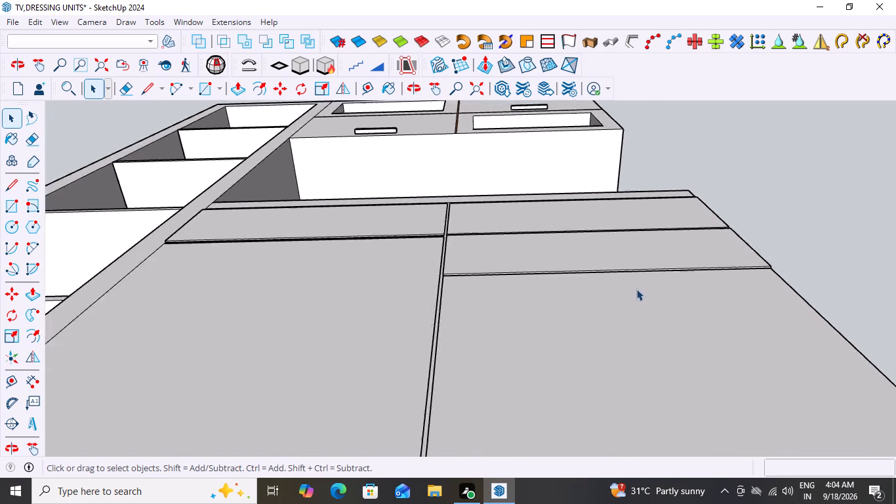
scroll(636, 289, "up", 8)
scroll(198, 288, "up", 4)
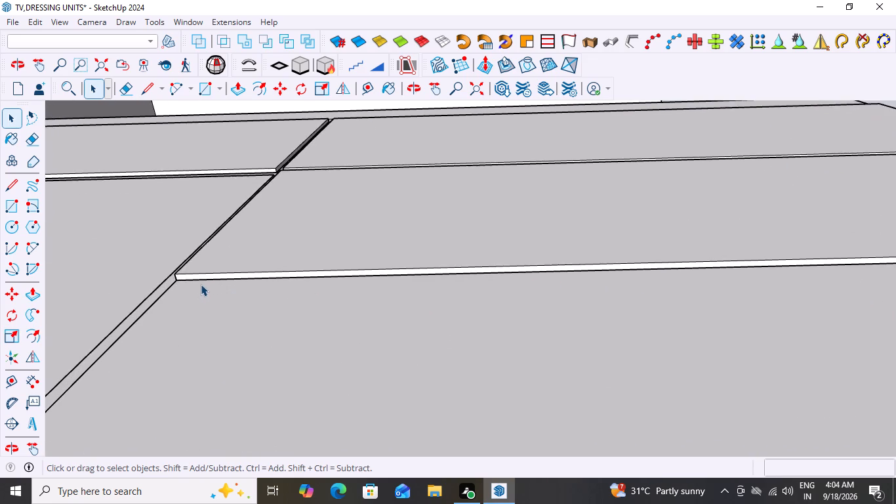
scroll(201, 284, "up", 3)
left_click(220, 278)
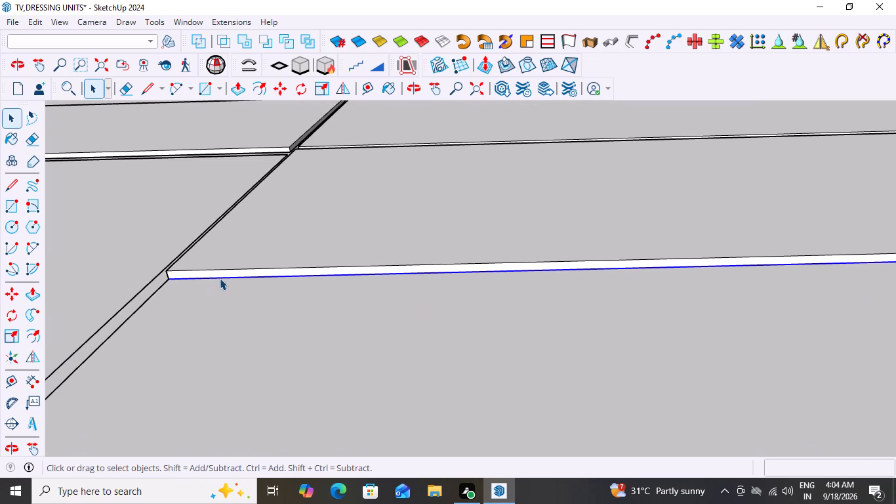
key("m")
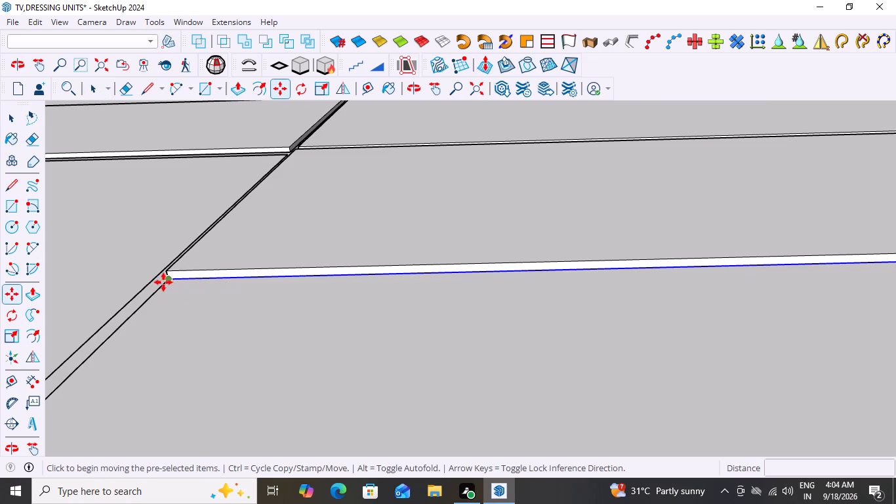
left_click(169, 281)
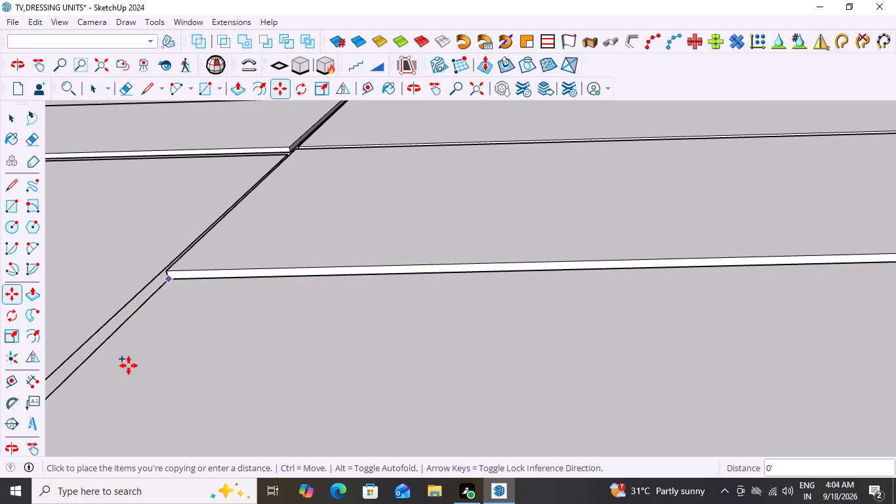
scroll(139, 363, "down", 13)
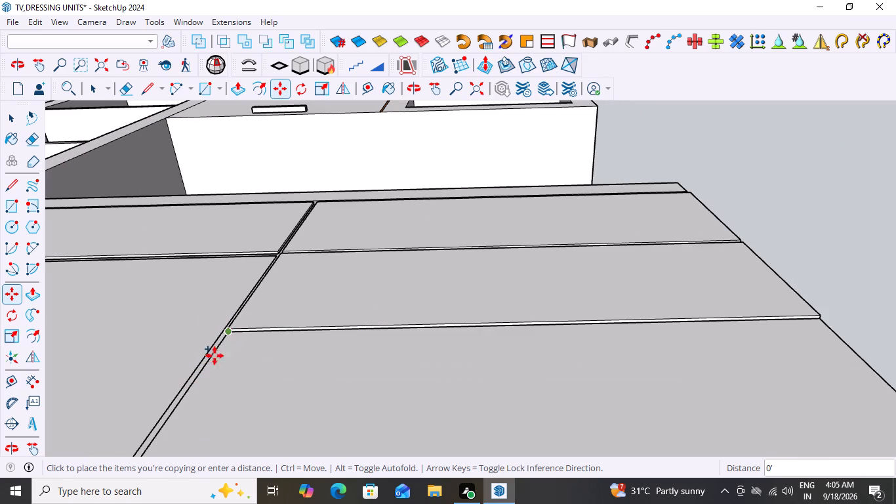
scroll(188, 402, "down", 4)
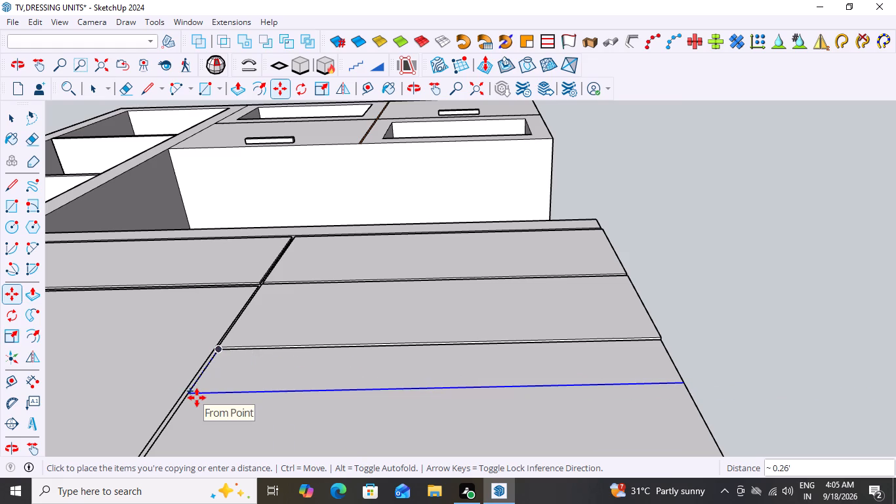
key("0")
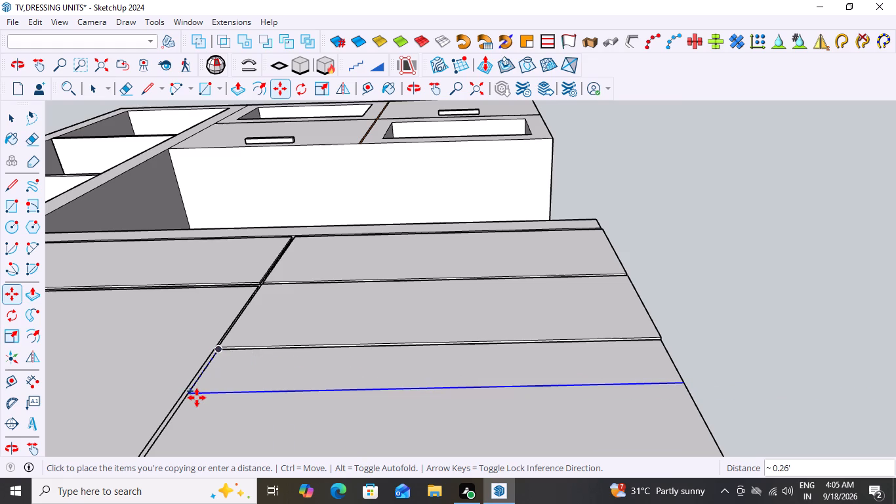
key("period")
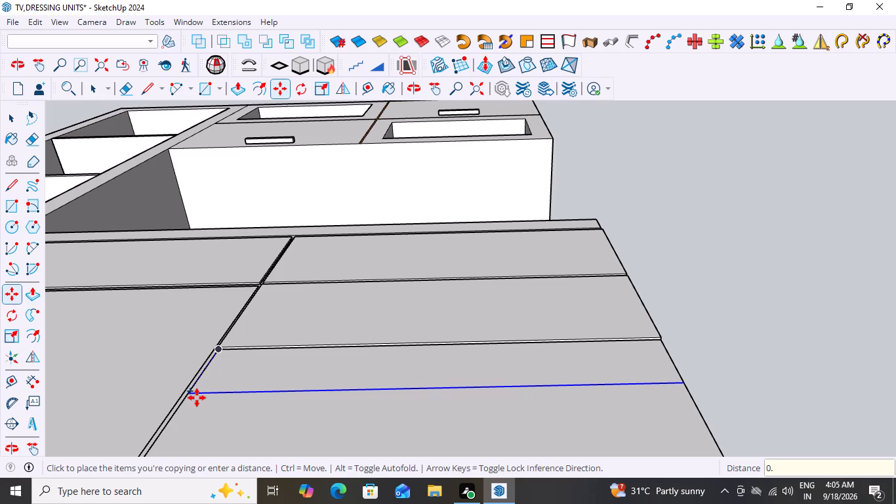
key("0")
key("2")
key("apostrophe")
key("Return")
key("space")
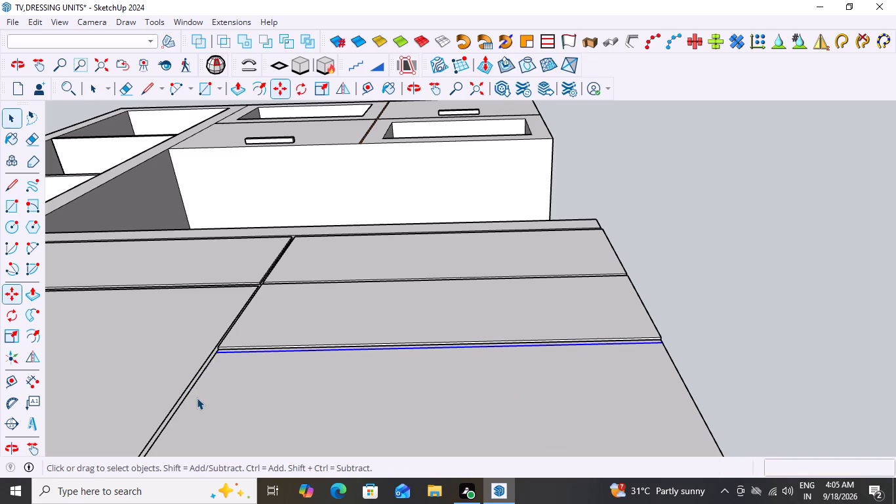
middle_click_drag(700, 239, 678, 361)
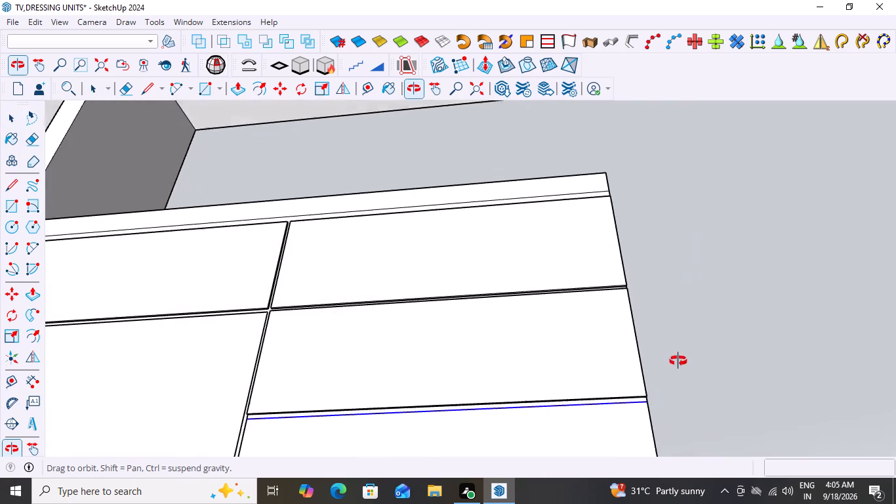
middle_click_drag(678, 361, 678, 370)
scroll(585, 333, "down", 14)
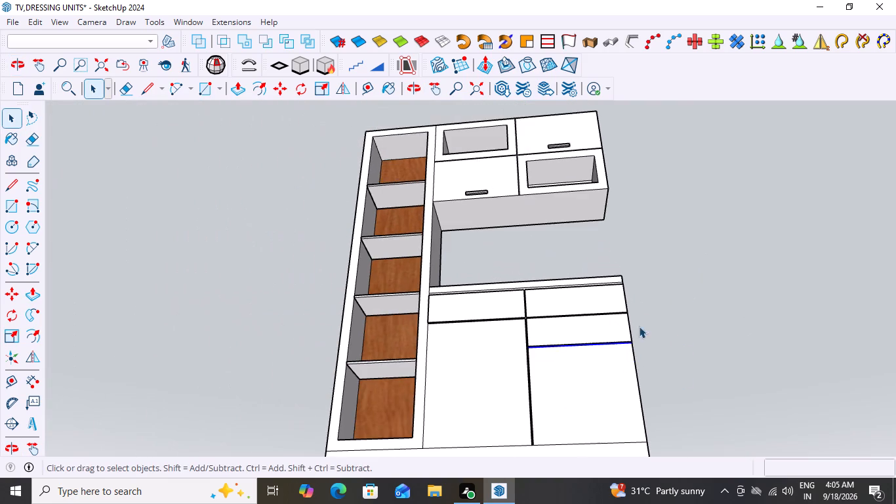
Draw a rectangle about 1.65' by 1.56' on the right-hand door face, from the gap line's inner end to the lower outer corner above the plinth.
scroll(588, 391, "up", 9)
scroll(459, 272, "up", 2)
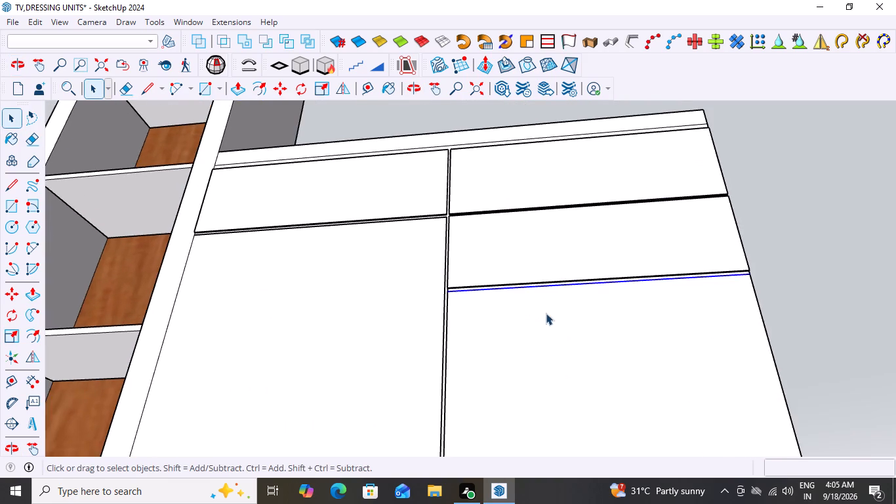
middle_click_drag(553, 314, 602, 398)
scroll(601, 397, "down", 2)
scroll(708, 383, "up", 4)
scroll(670, 294, "up", 2)
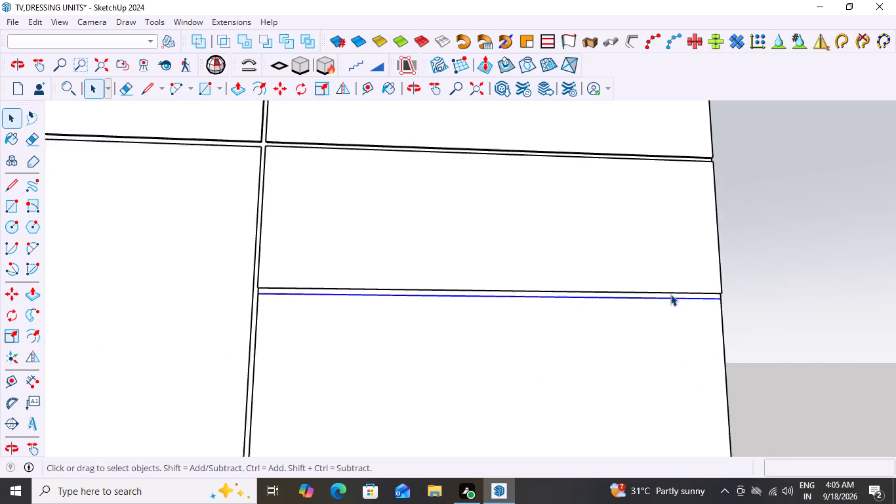
scroll(670, 294, "up", 5)
key("r")
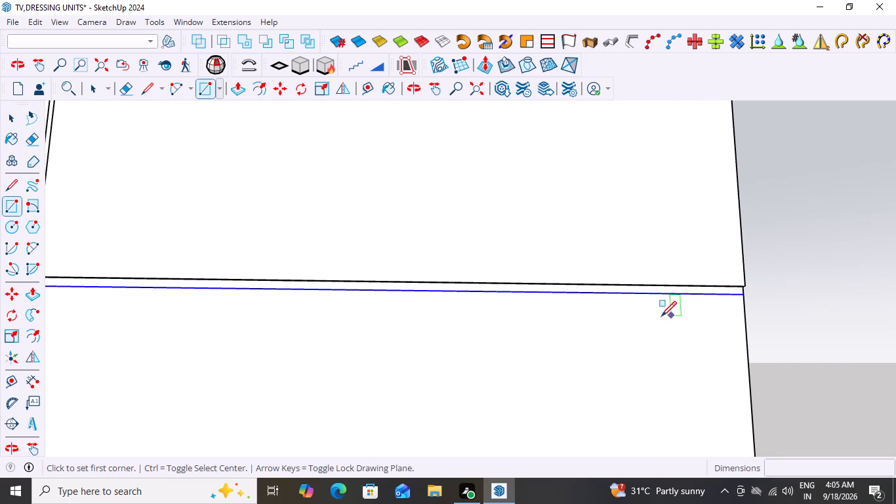
scroll(787, 298, "down", 10)
scroll(500, 331, "up", 7)
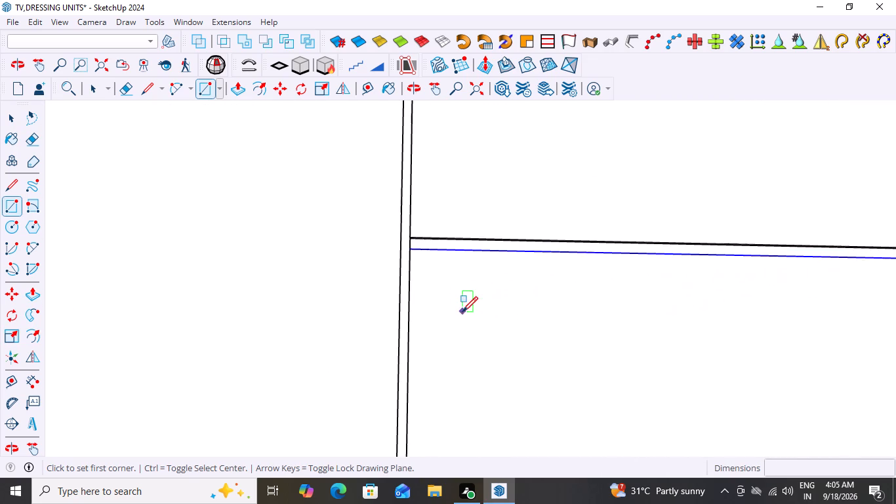
scroll(462, 312, "up", 7)
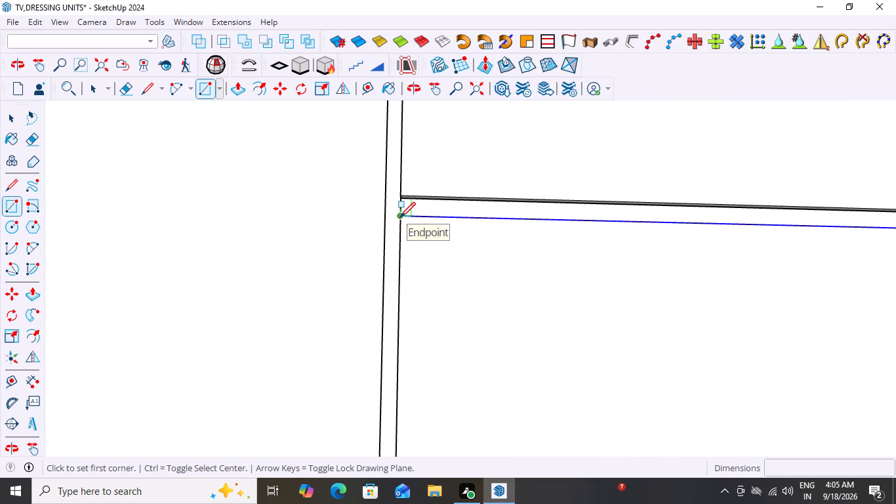
left_click(400, 217)
scroll(411, 255, "down", 20)
scroll(411, 255, "down", 2)
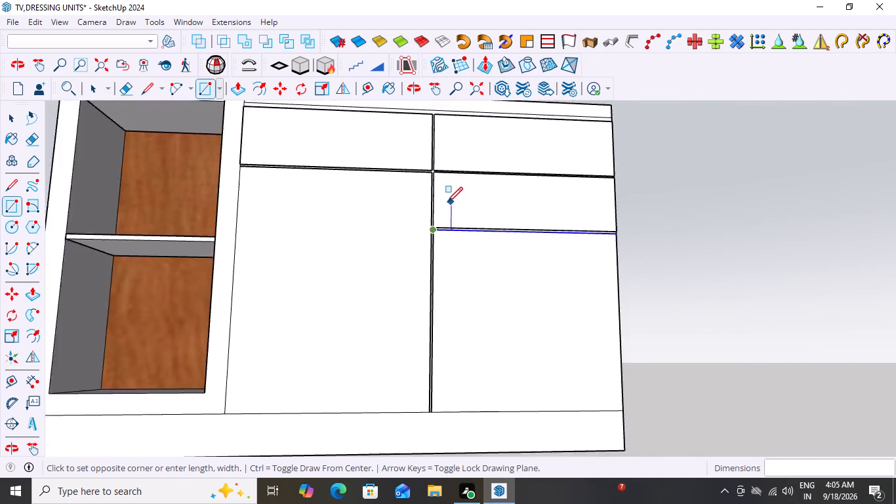
scroll(447, 202, "down", 8)
scroll(561, 325, "up", 9)
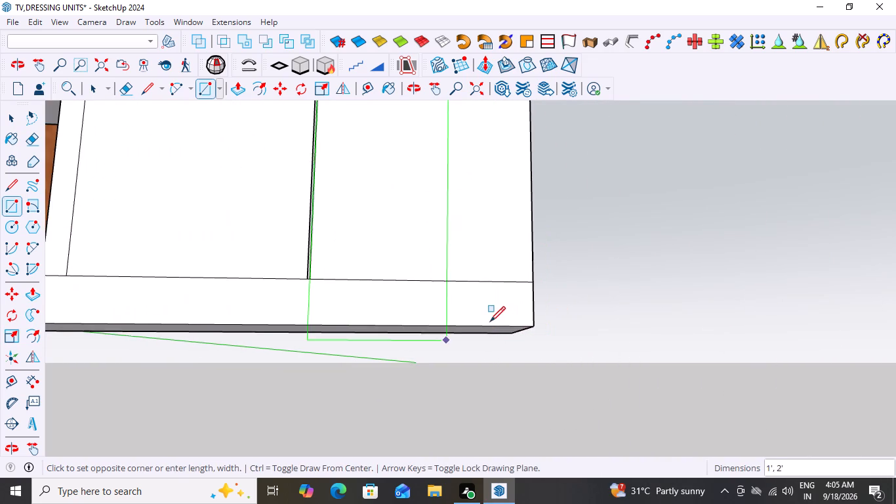
scroll(490, 322, "up", 4)
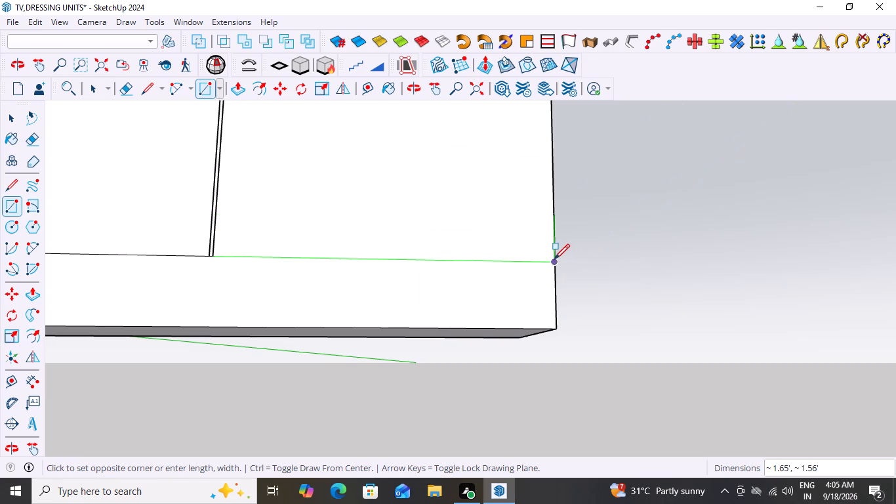
left_click(552, 262)
key("space")
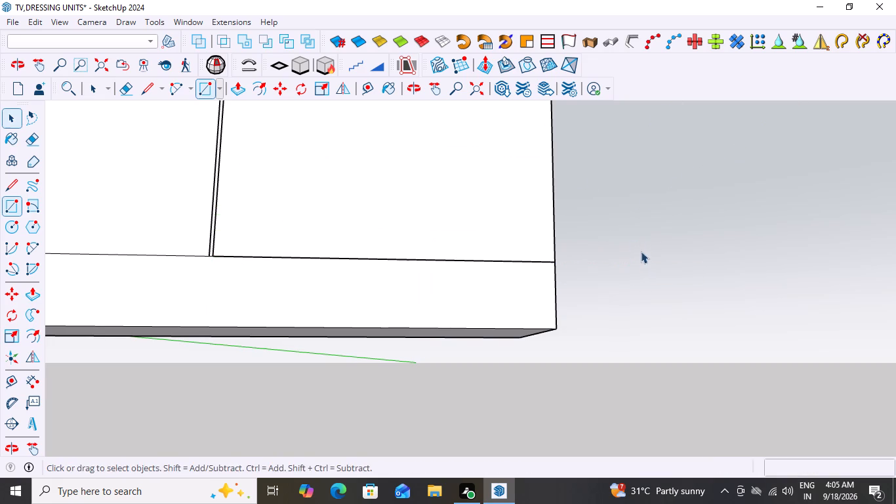
Push/Pull the lower right-hand door face outward by 3 mm to form the third raised panel.
scroll(666, 235, "down", 15)
middle_click_drag(667, 254, 664, 269)
left_click(582, 219)
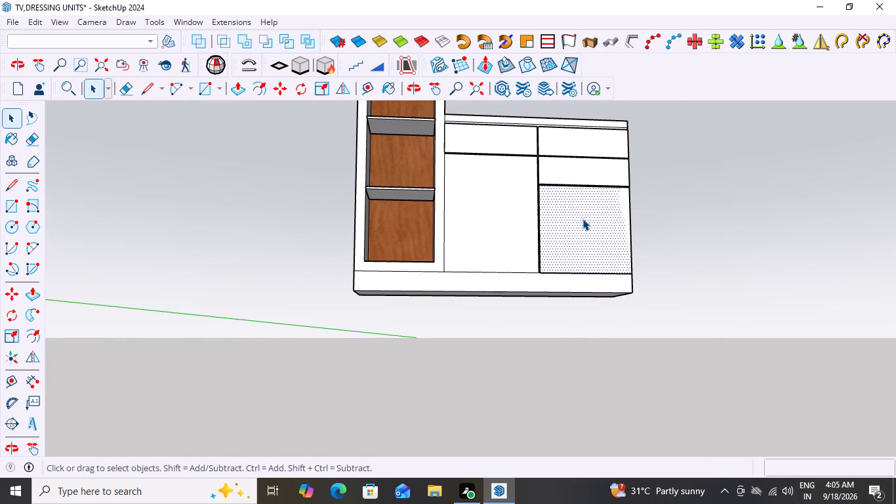
key("p")
left_click(582, 219)
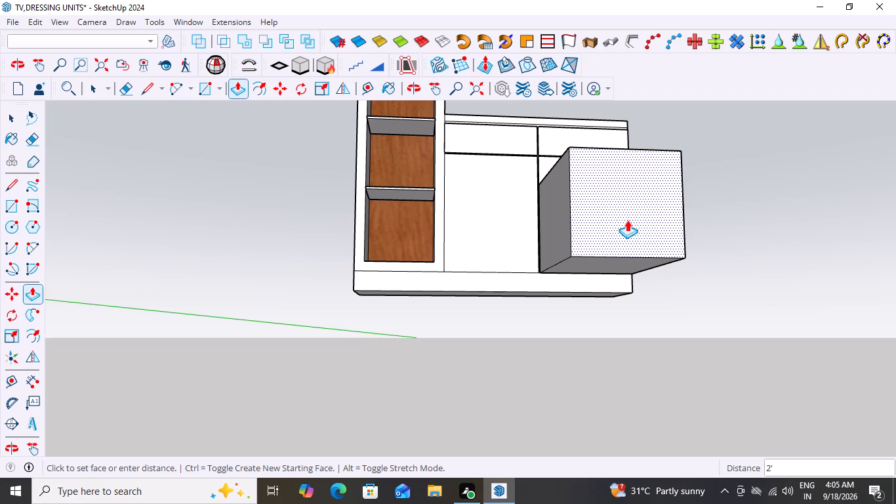
key("3")
type("mm")
key("Return")
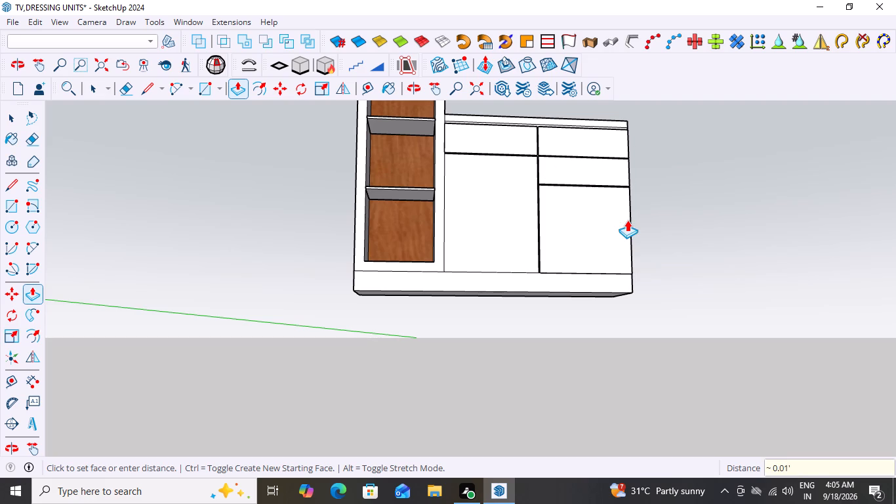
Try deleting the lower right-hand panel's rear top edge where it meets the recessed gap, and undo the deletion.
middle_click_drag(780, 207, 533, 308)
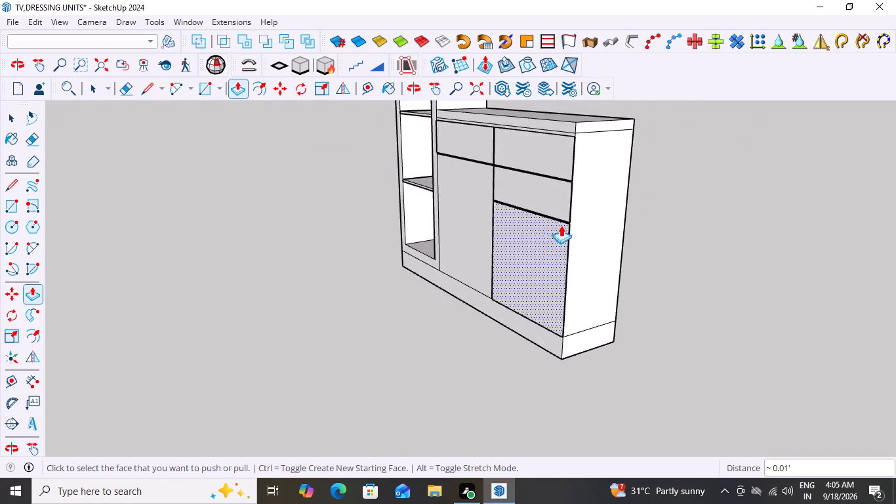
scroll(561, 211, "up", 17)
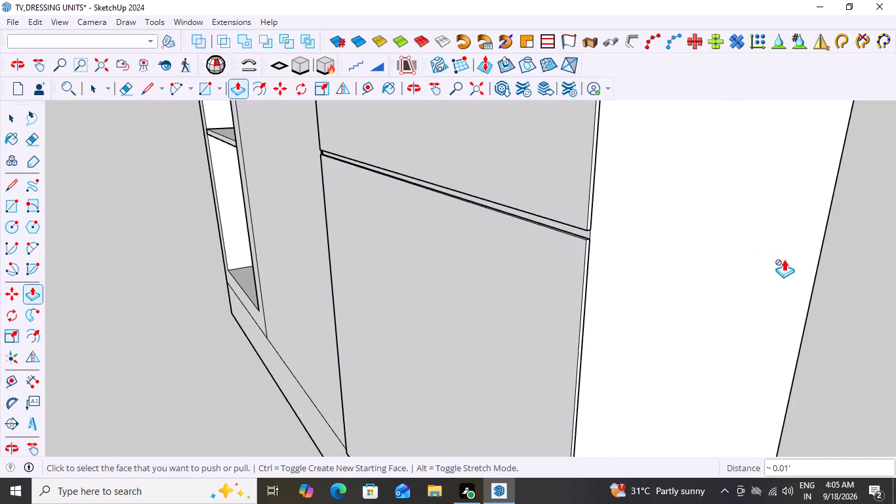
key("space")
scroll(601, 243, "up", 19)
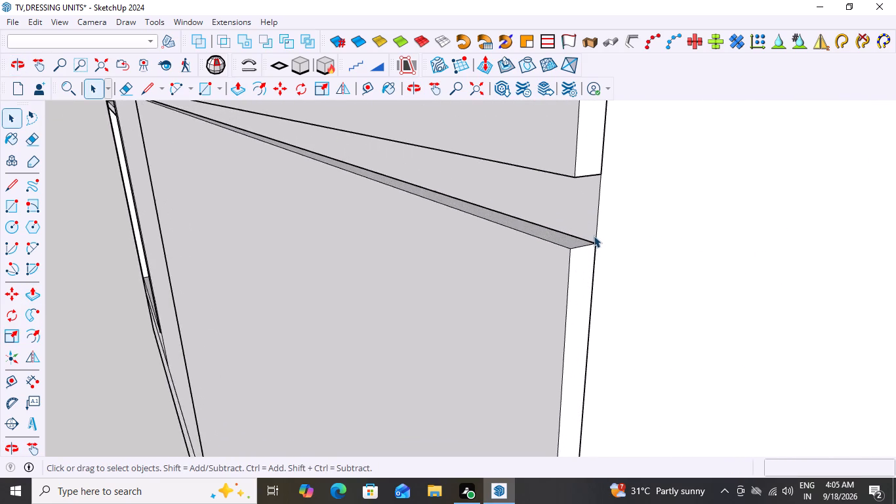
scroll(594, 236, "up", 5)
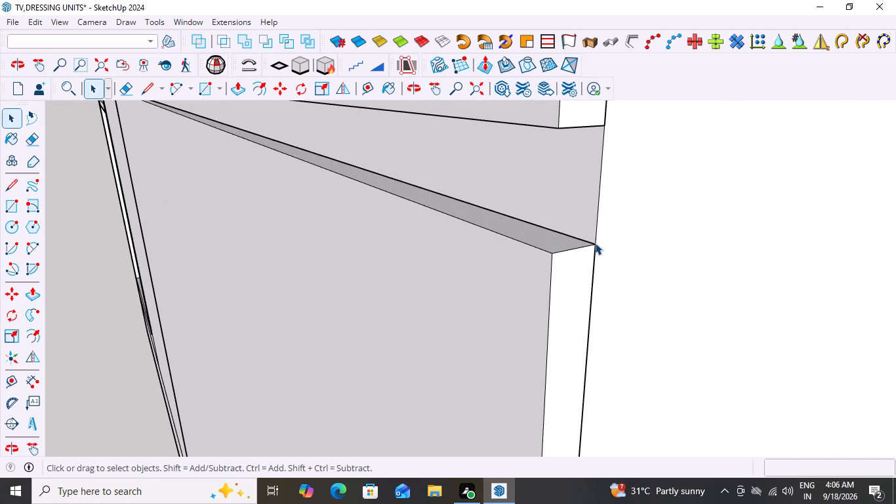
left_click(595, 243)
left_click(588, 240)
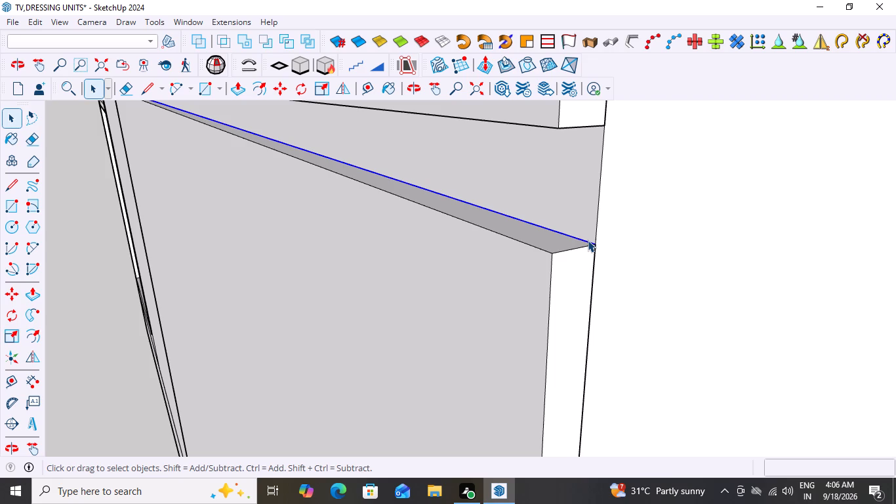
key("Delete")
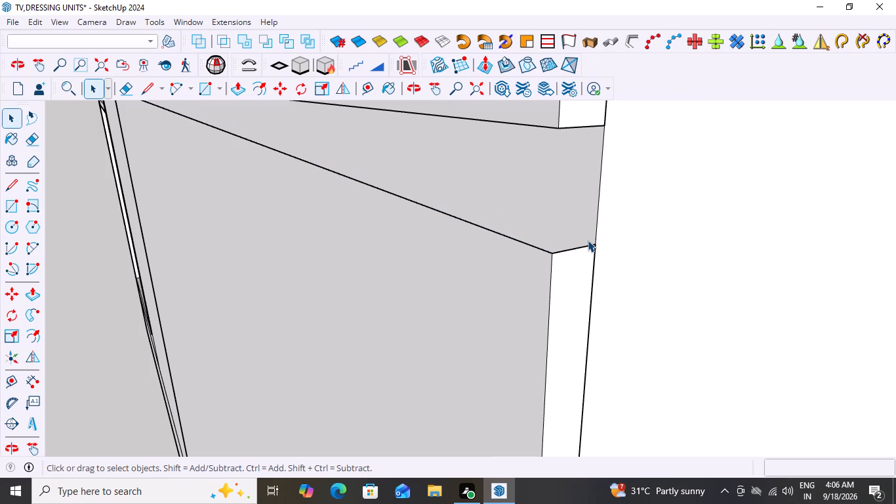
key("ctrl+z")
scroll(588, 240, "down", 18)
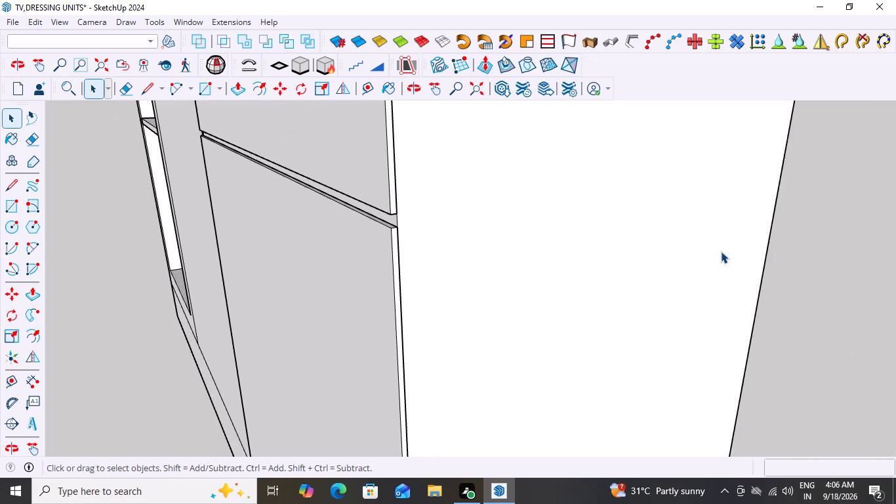
Examine the lower right-hand raised panel, its surrounding gaps and its upper inner corner at the central vertical gap.
key("space")
scroll(657, 240, "down", 17)
middle_click_drag(678, 268, 801, 288)
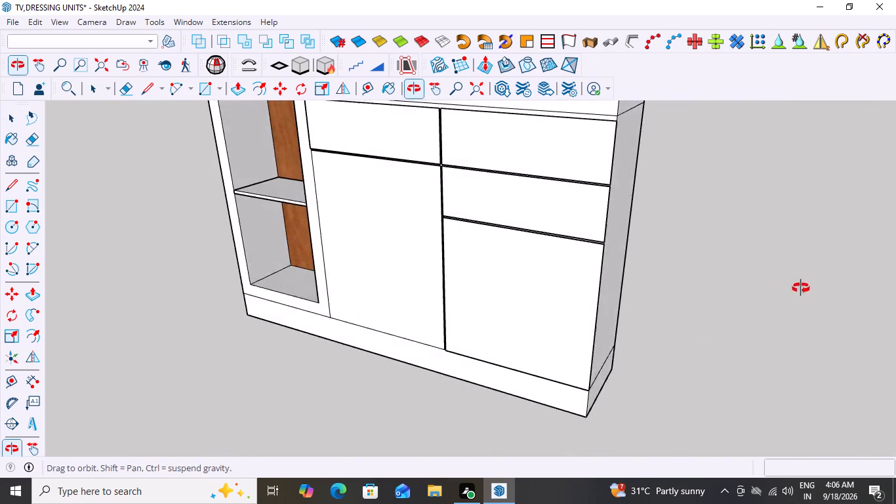
middle_click_drag(801, 288, 809, 288)
scroll(809, 288, "down", 8)
middle_click_drag(537, 262, 743, 260)
scroll(476, 226, "up", 3)
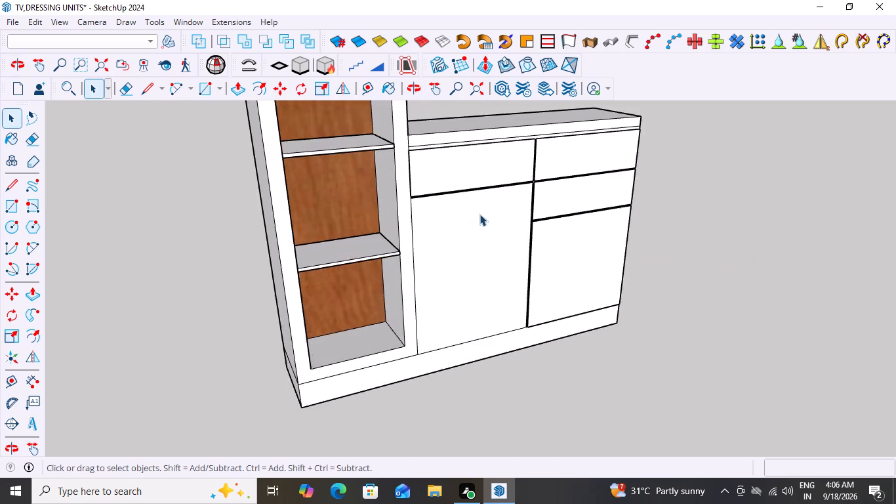
scroll(479, 214, "up", 9)
middle_click_drag(576, 240, 650, 257)
scroll(576, 240, "up", 1)
scroll(499, 221, "up", 5)
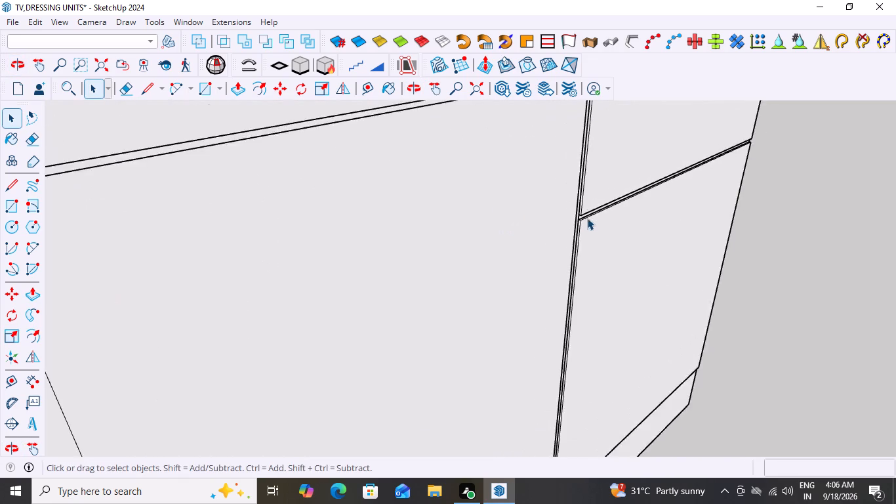
scroll(587, 218, "up", 20)
scroll(587, 218, "up", 6)
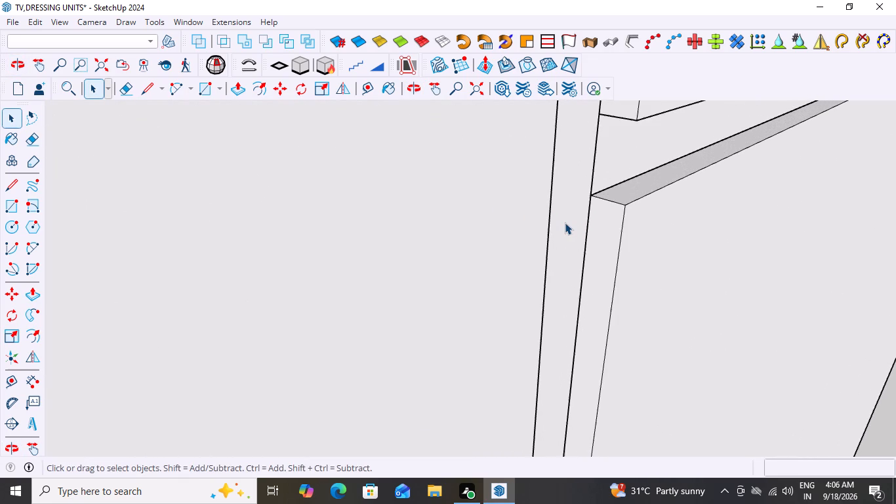
scroll(565, 222, "down", 8)
middle_click_drag(569, 224, 438, 206)
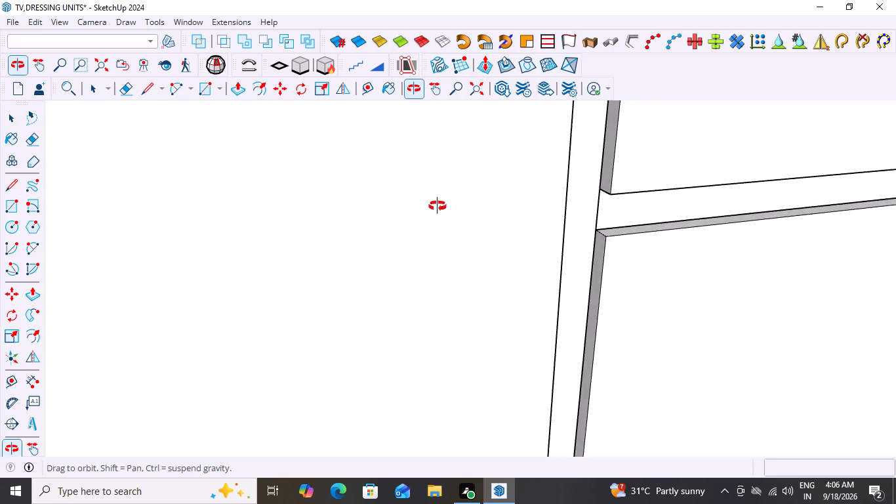
middle_click_drag(438, 206, 359, 196)
scroll(359, 196, "down", 15)
scroll(531, 240, "down", 4)
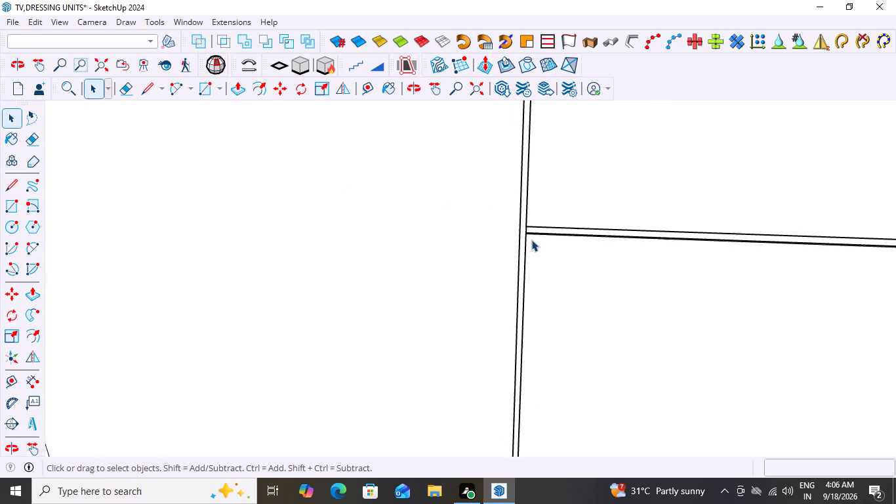
scroll(531, 240, "down", 1)
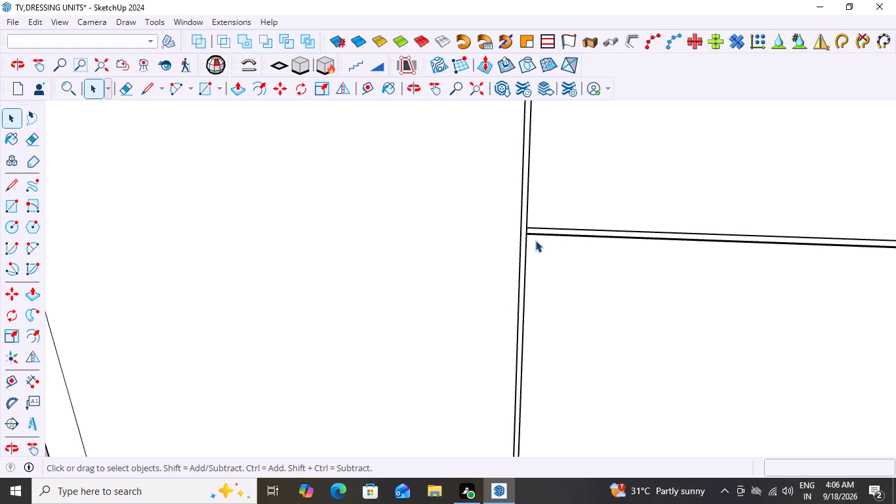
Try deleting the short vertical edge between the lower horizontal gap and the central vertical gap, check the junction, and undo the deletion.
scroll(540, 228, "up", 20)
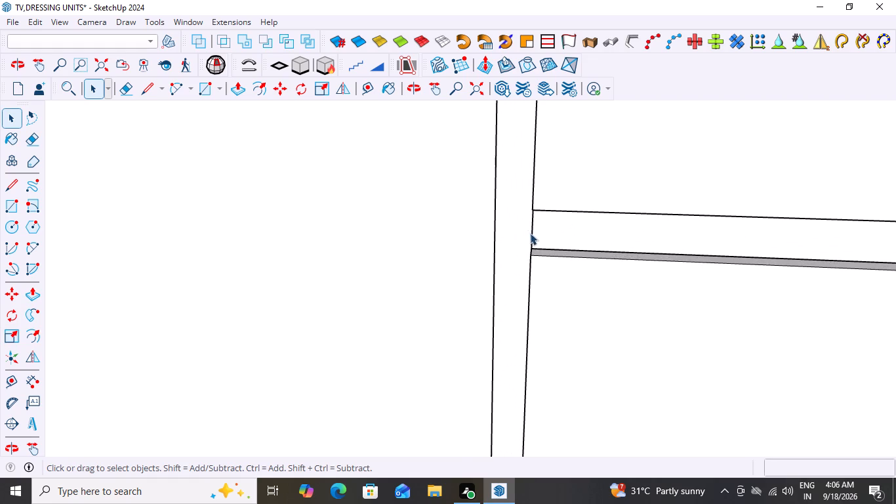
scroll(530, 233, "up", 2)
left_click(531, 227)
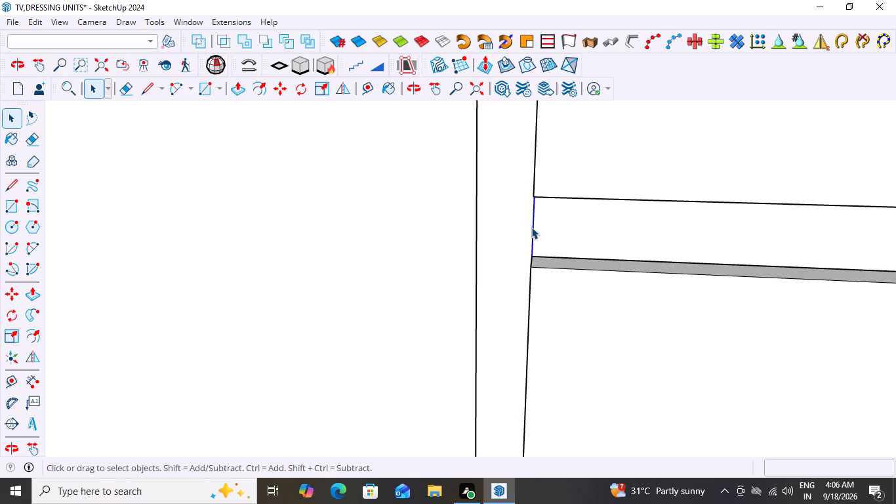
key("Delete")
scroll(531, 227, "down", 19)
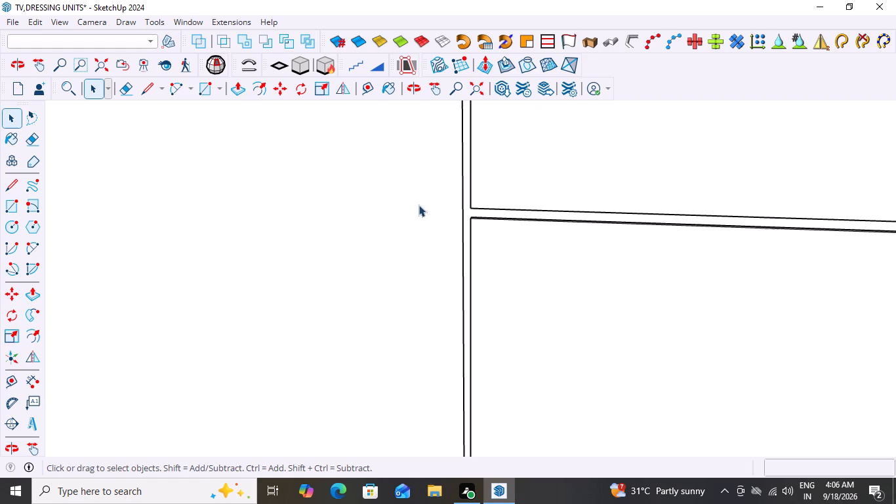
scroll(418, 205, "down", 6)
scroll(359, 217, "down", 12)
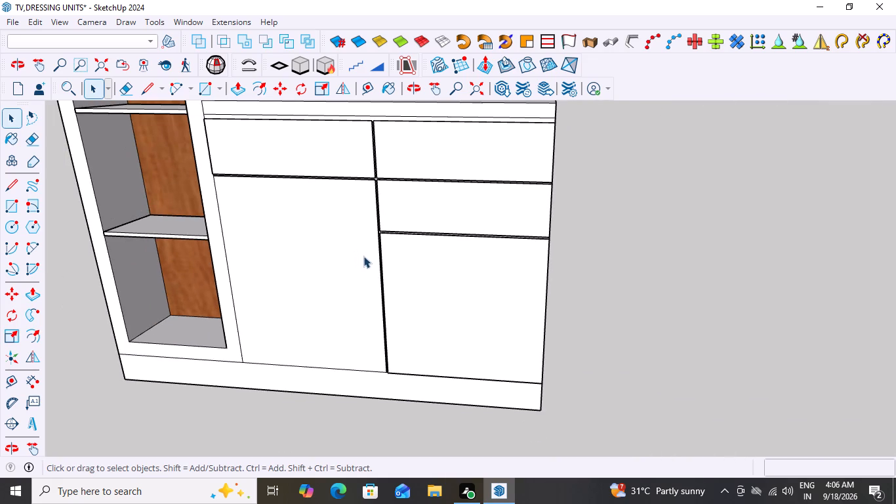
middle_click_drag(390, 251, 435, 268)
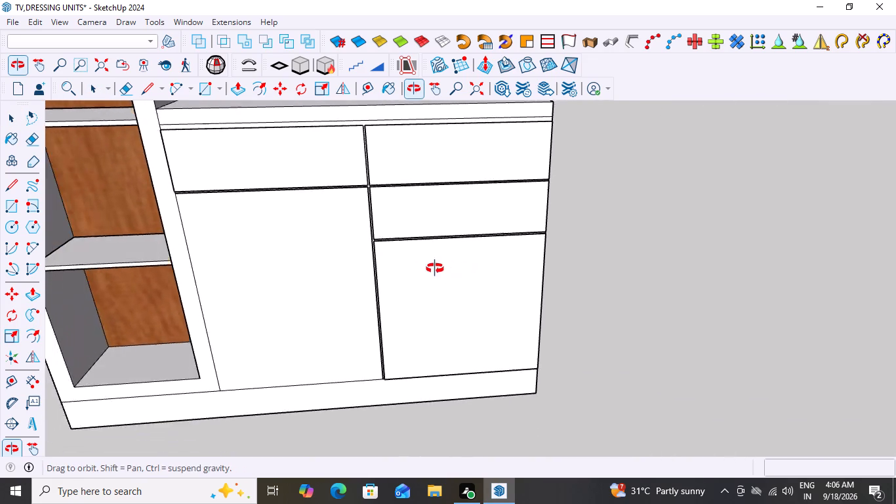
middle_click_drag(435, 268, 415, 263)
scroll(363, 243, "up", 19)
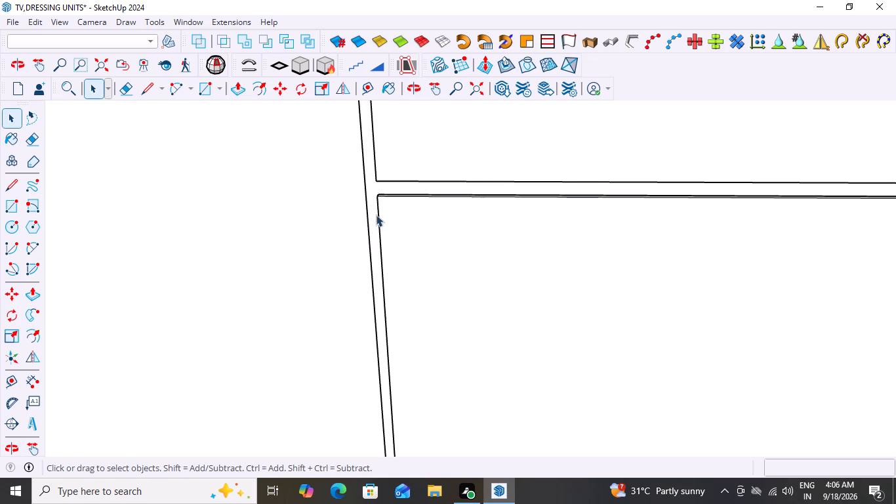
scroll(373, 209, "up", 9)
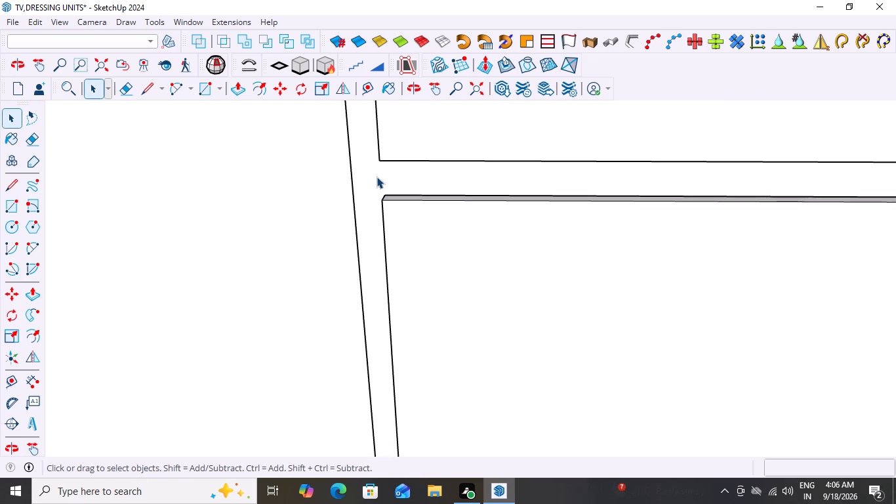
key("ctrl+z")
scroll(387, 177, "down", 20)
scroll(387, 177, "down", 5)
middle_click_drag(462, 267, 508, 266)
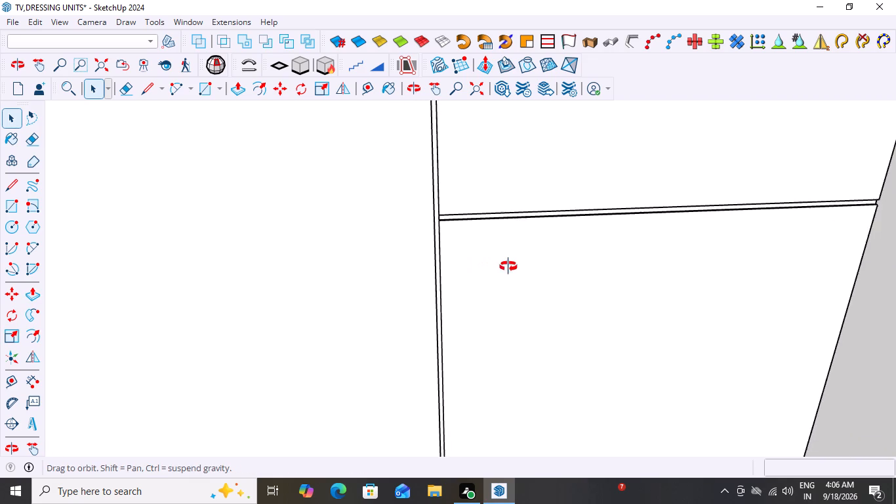
Examine the recessed gaps and their junctions around the central vertical gap of the lower fronts.
middle_click_drag(508, 266, 680, 187)
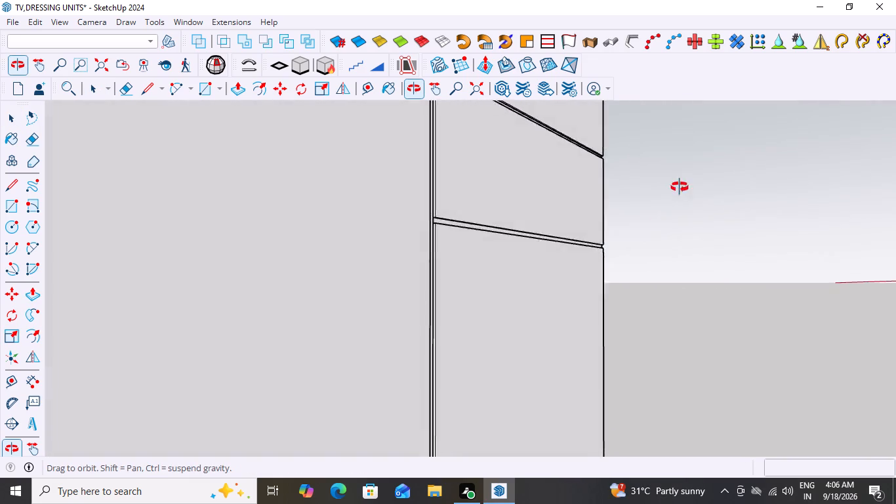
middle_click_drag(680, 187, 626, 245)
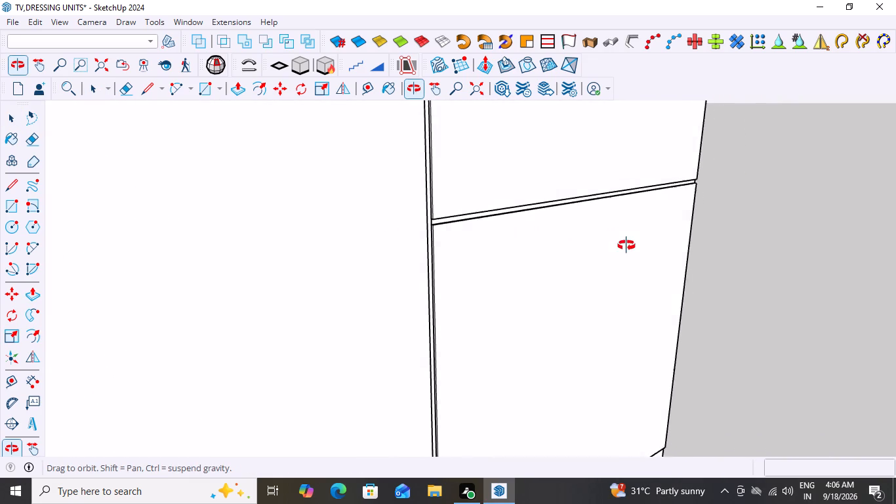
middle_click_drag(626, 245, 628, 261)
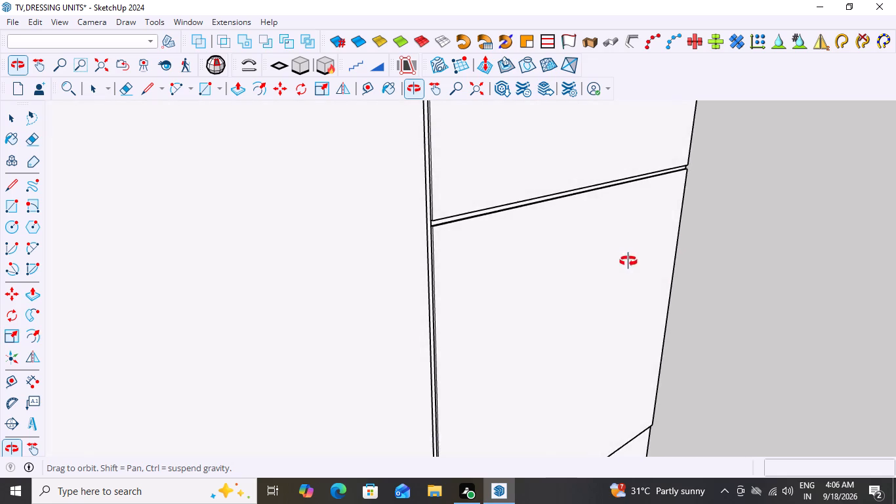
middle_click_drag(628, 261, 584, 263)
scroll(584, 263, "down", 8)
scroll(531, 169, "up", 8)
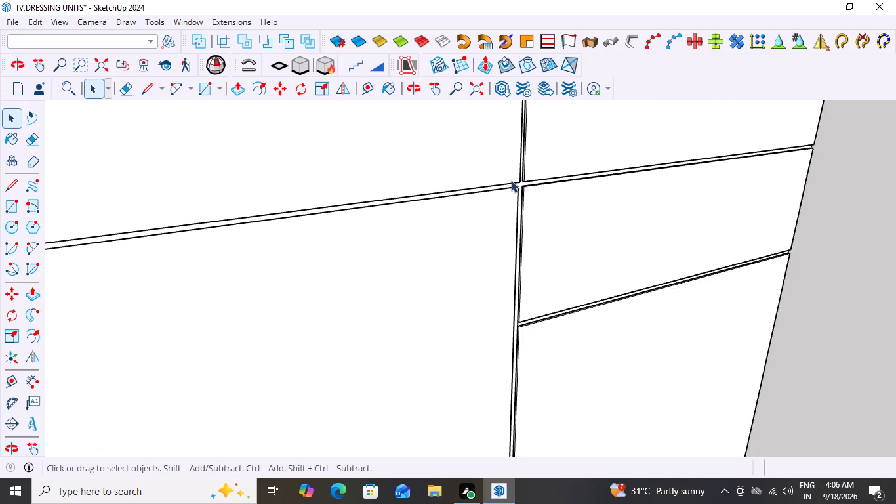
scroll(511, 180, "up", 10)
middle_click_drag(554, 189, 320, 112)
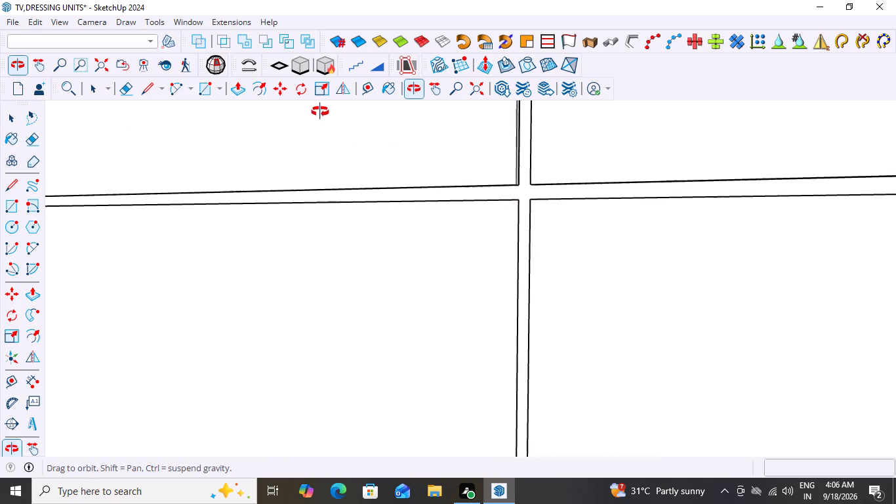
middle_click_drag(320, 112, 408, 140)
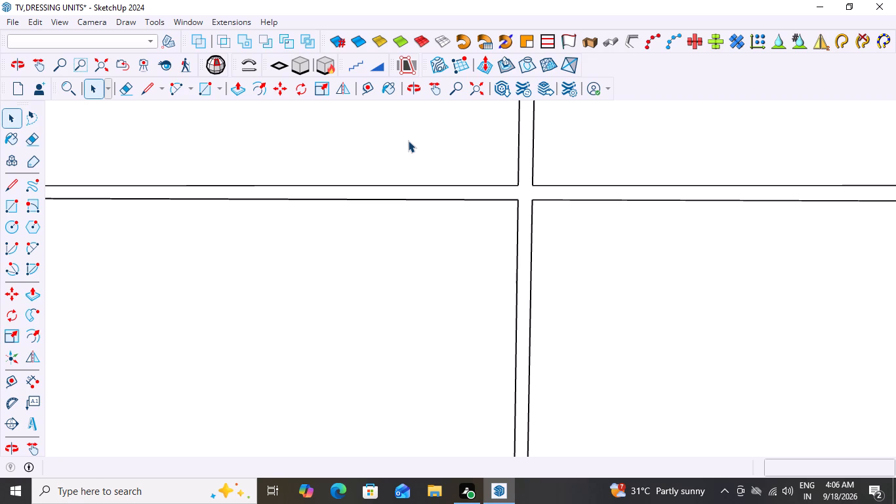
Delete the short vertical edge where the lower right-hand horizontal gap meets the central vertical gap.
scroll(428, 138, "down", 8)
scroll(479, 260, "down", 5)
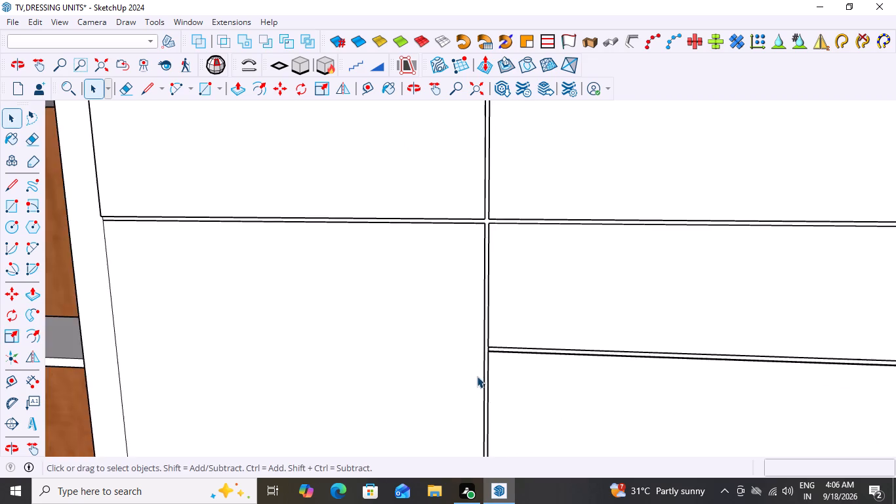
scroll(478, 376, "up", 20)
scroll(478, 376, "up", 10)
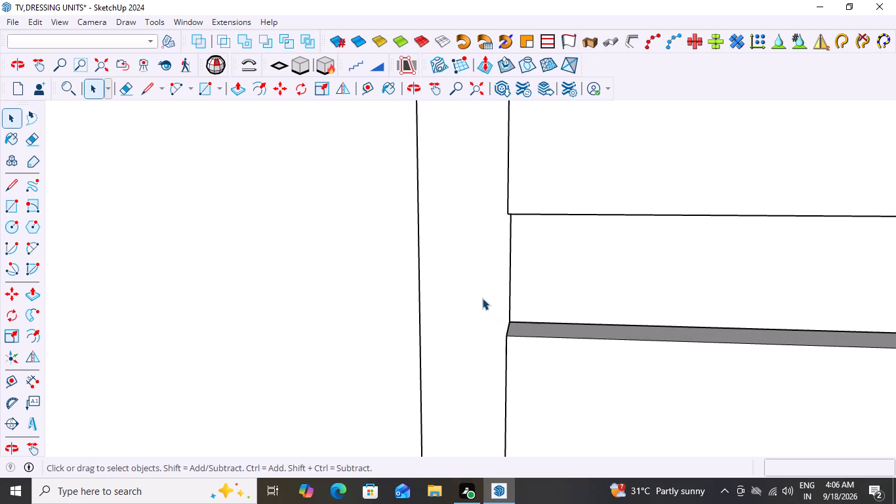
left_click(510, 275)
key("Delete")
scroll(555, 282, "down", 20)
scroll(555, 282, "down", 1)
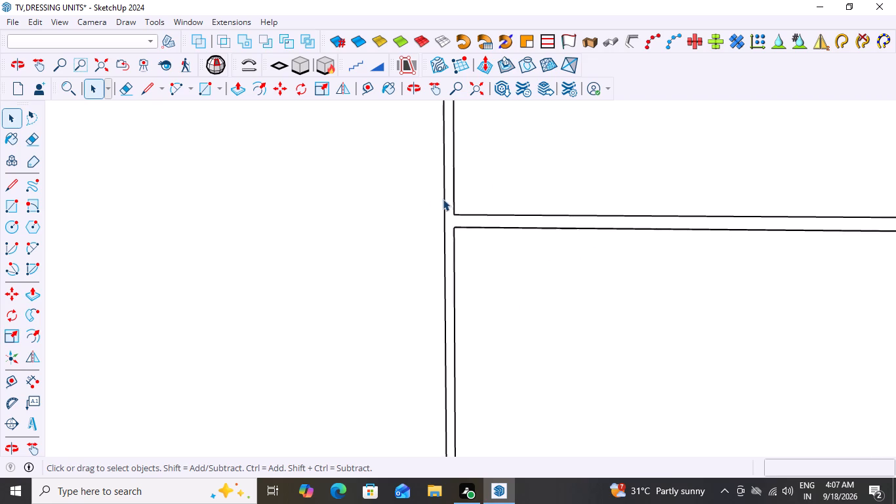
scroll(443, 199, "down", 20)
scroll(443, 199, "down", 4)
Draw a rectangle about 1.65' by 2.08' over the lower left-hand door face, from below the horizontal gap to its bottom corner at the central gap.
scroll(523, 341, "up", 4)
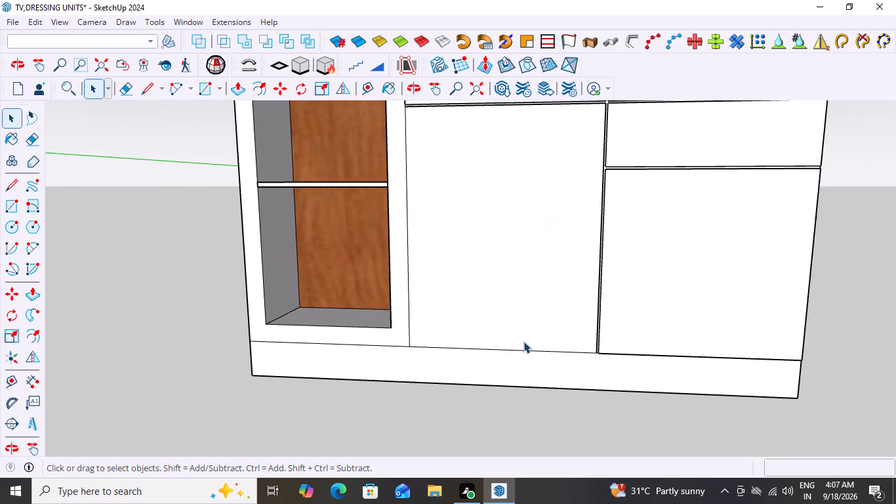
scroll(523, 341, "down", 6)
scroll(476, 226, "up", 3)
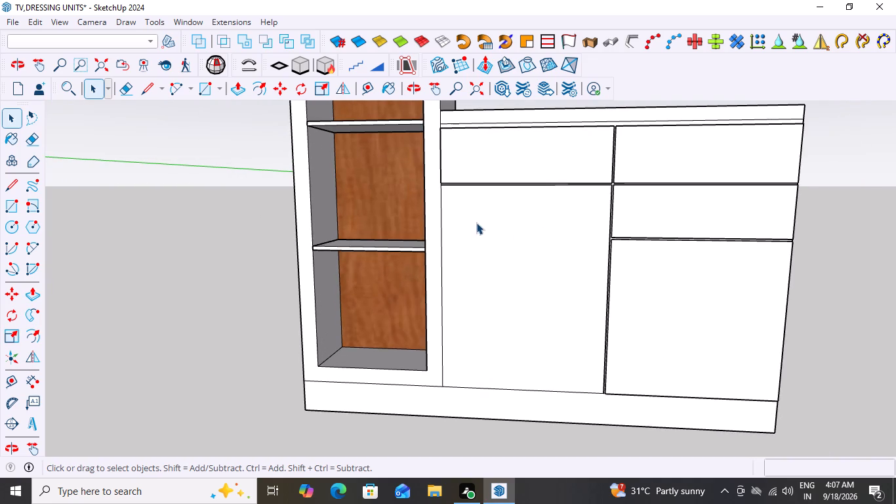
scroll(441, 182, "up", 10)
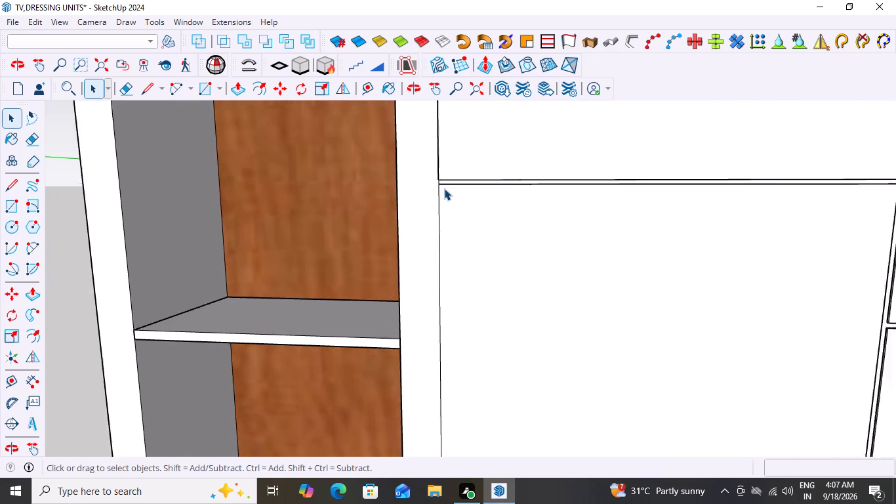
scroll(444, 188, "up", 18)
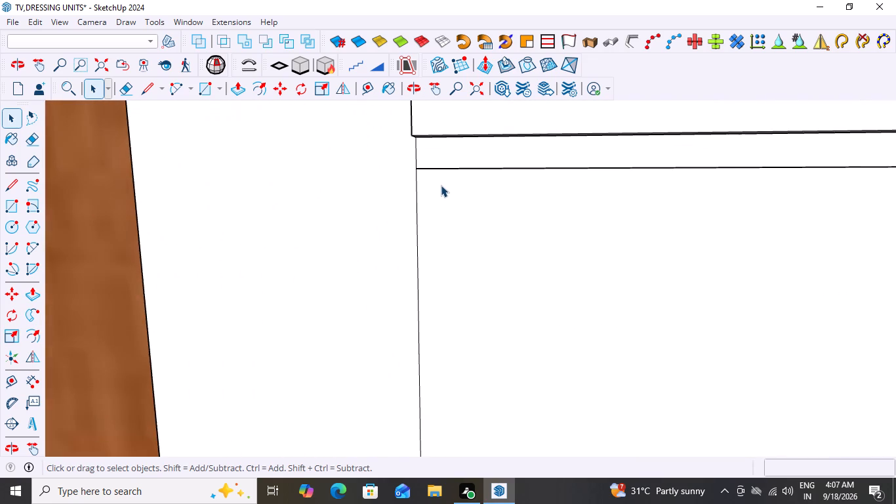
scroll(441, 185, "up", 3)
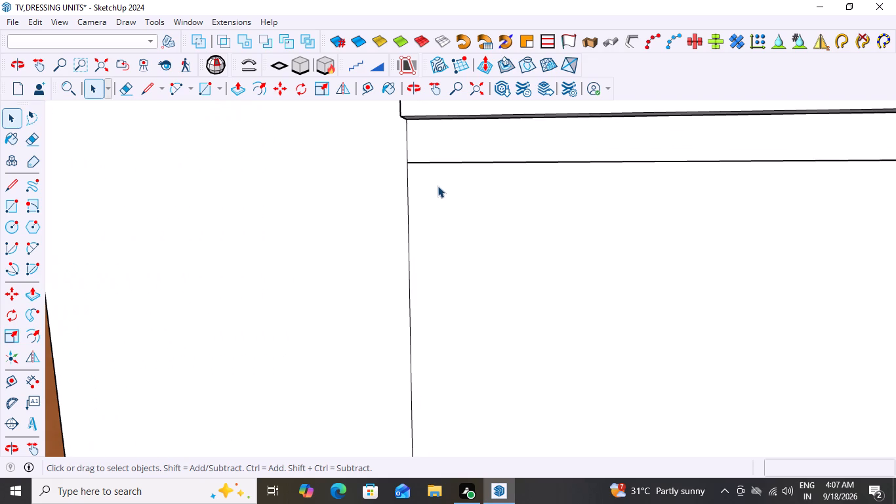
key("r")
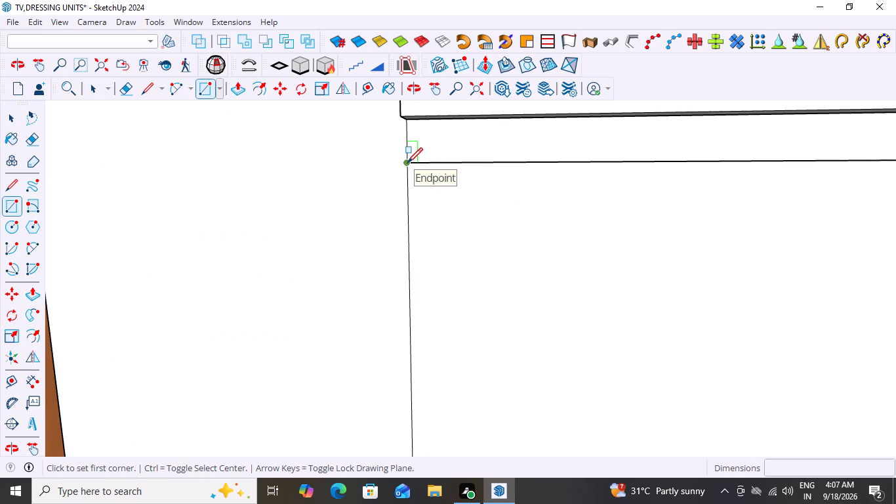
left_click(407, 163)
scroll(519, 263, "down", 13)
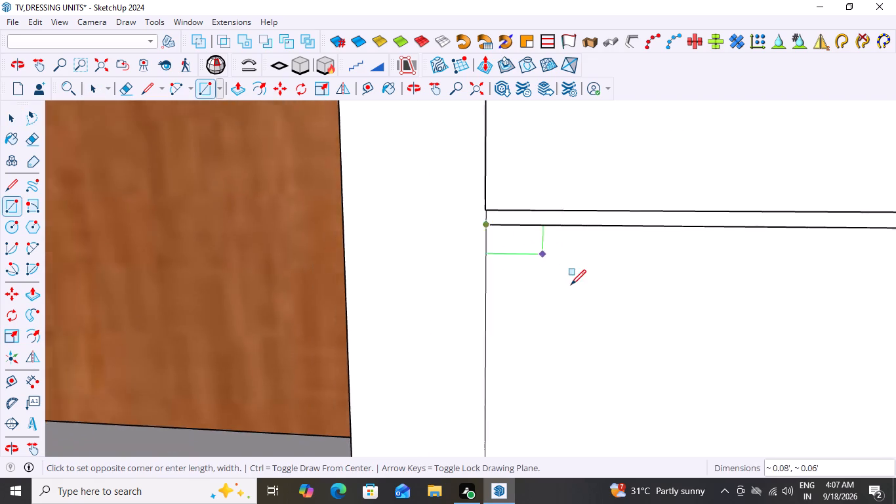
scroll(571, 285, "down", 20)
scroll(571, 285, "down", 15)
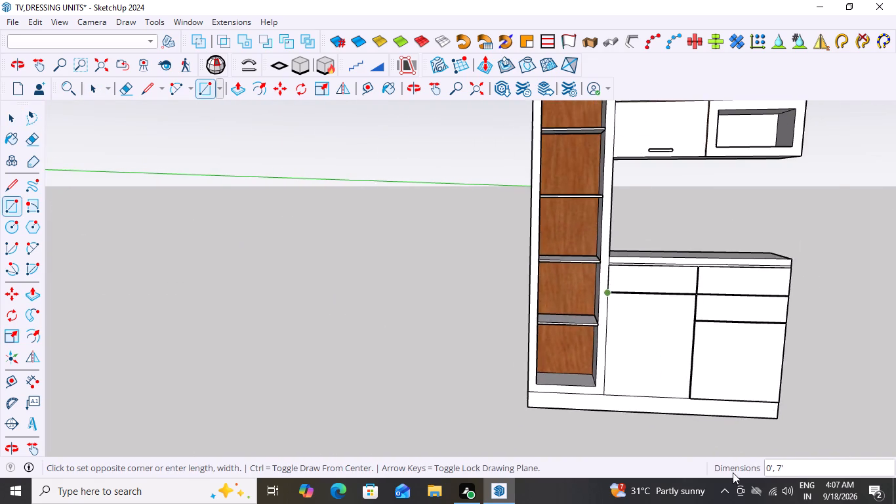
scroll(706, 420, "up", 20)
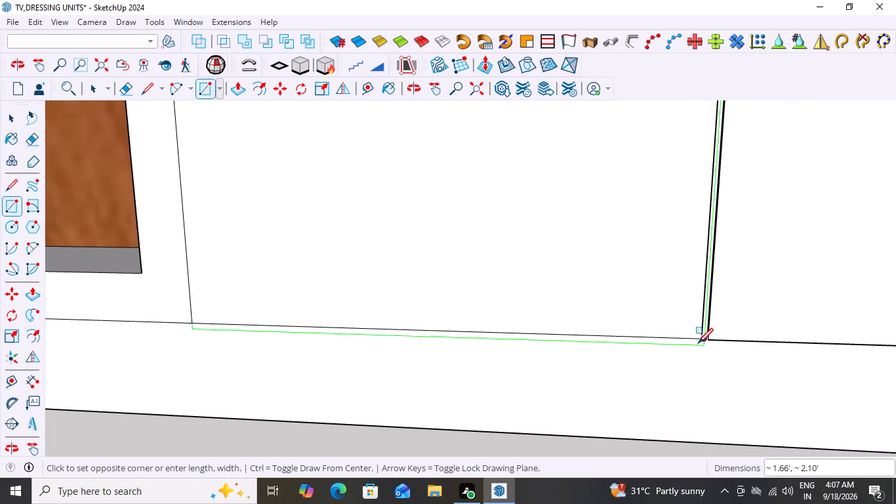
scroll(703, 338, "up", 13)
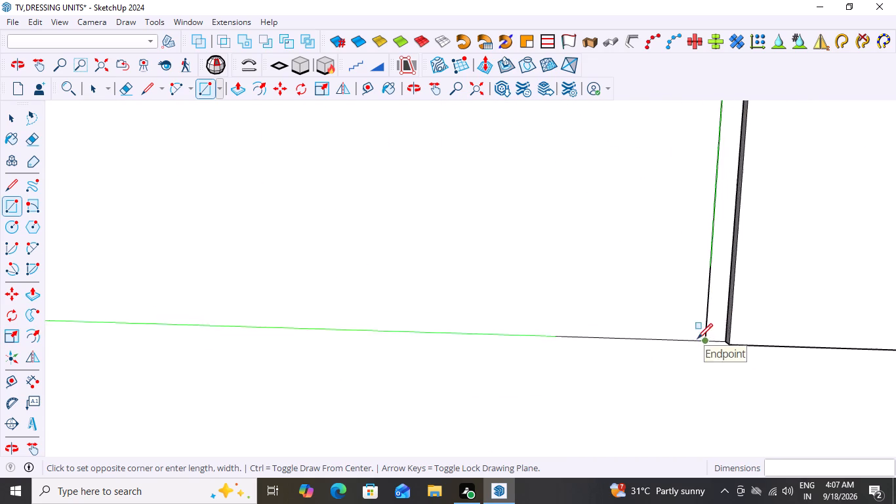
scroll(697, 339, "up", 2)
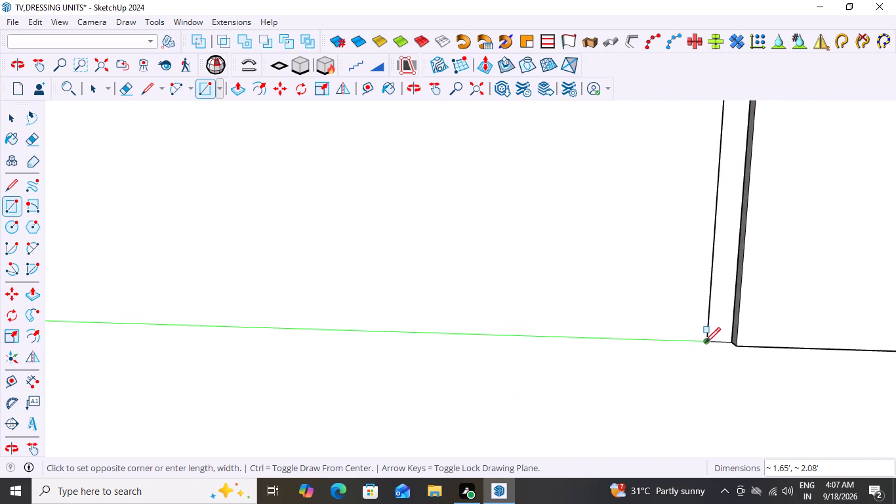
left_click(705, 343)
key("space")
scroll(567, 387, "down", 3)
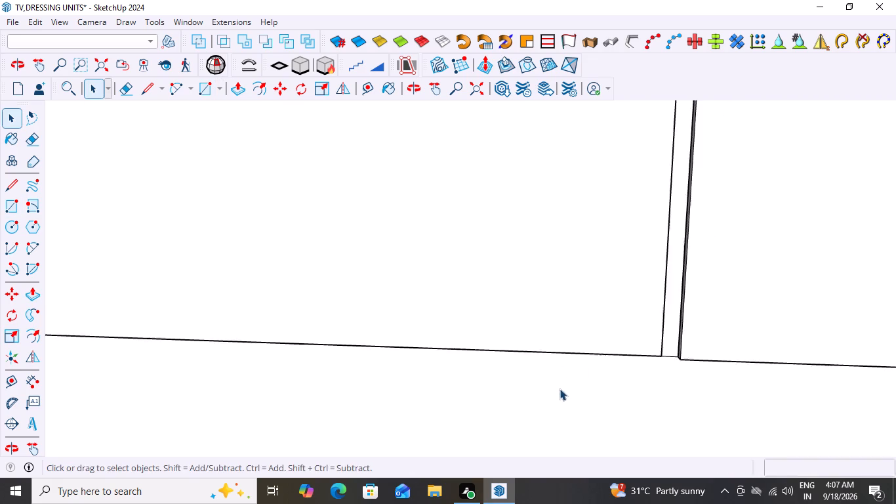
scroll(560, 388, "down", 20)
scroll(560, 388, "down", 11)
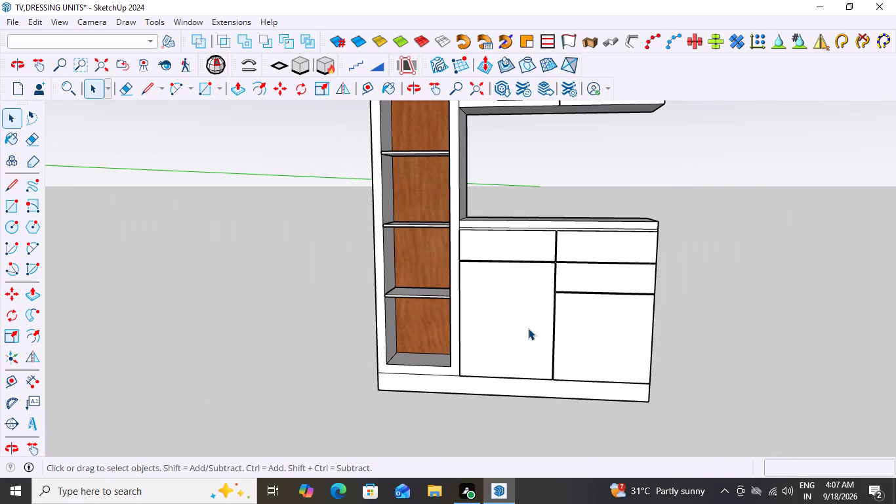
Push/Pull the lower left-hand door face outward by 3 mm to form a raised panel.
left_click(517, 315)
double_click(517, 315)
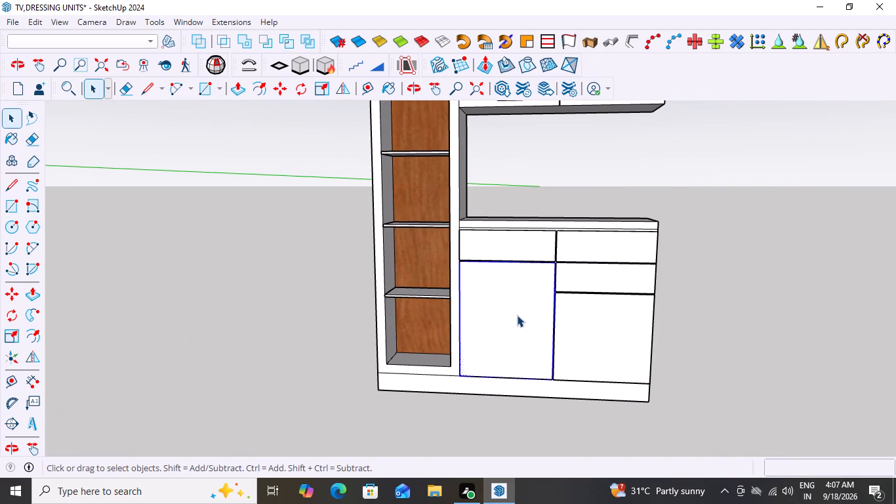
left_click(516, 321)
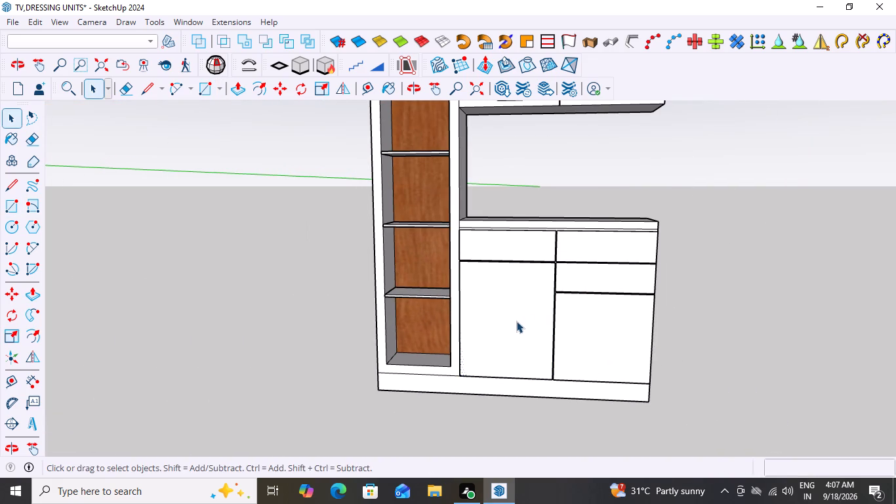
key("p")
left_click(516, 321)
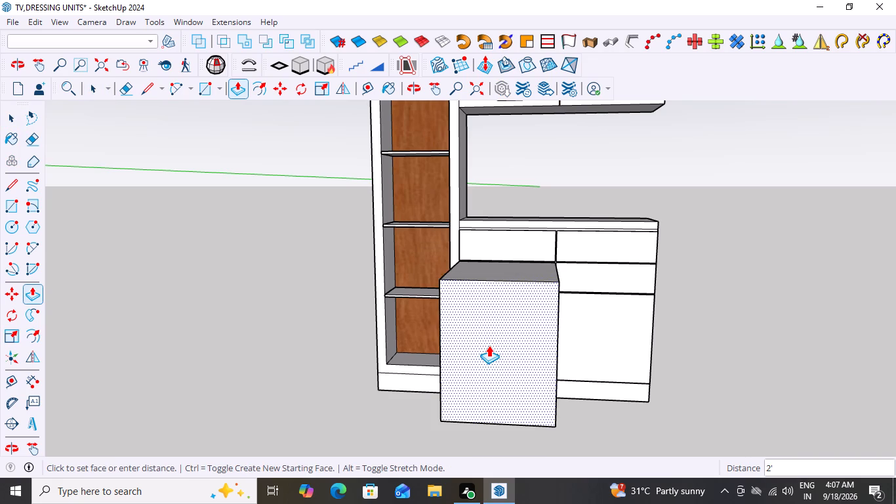
key("3")
type("mm")
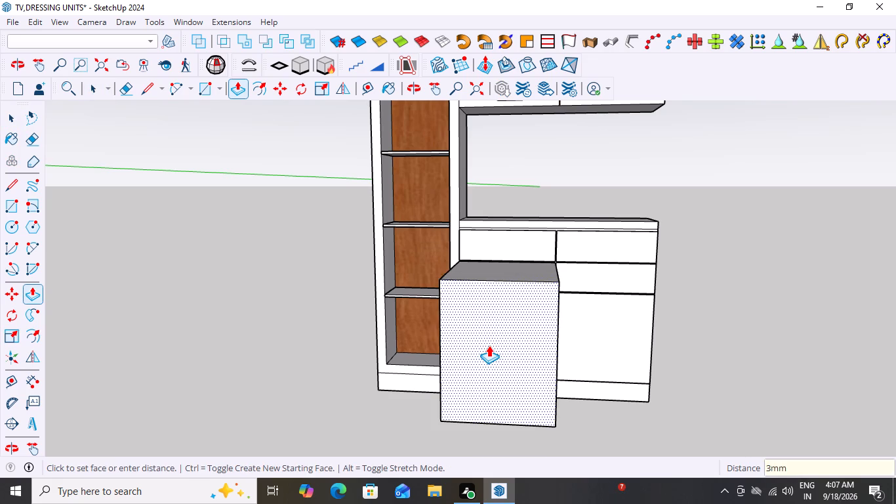
key("Return")
key("space")
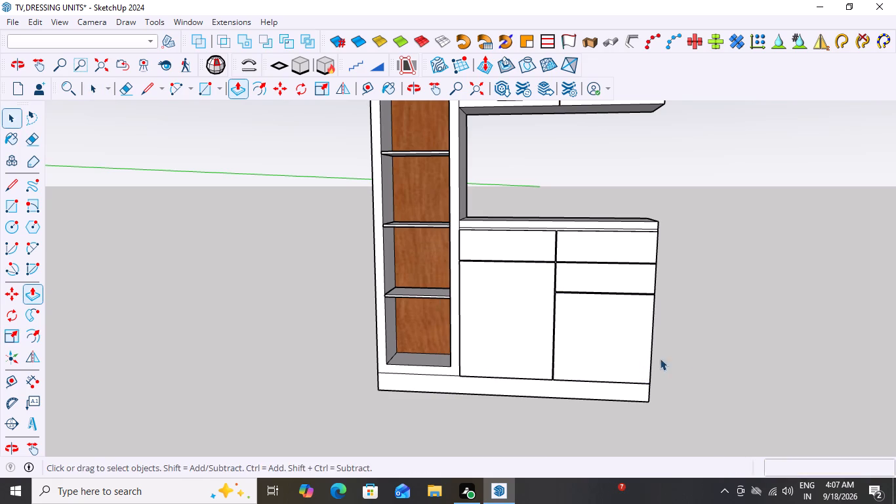
Examine the lower left-hand raised panel, the gap junctions beside it and the bottom end of the central vertical gap.
middle_click_drag(708, 346, 575, 367)
scroll(542, 307, "up", 16)
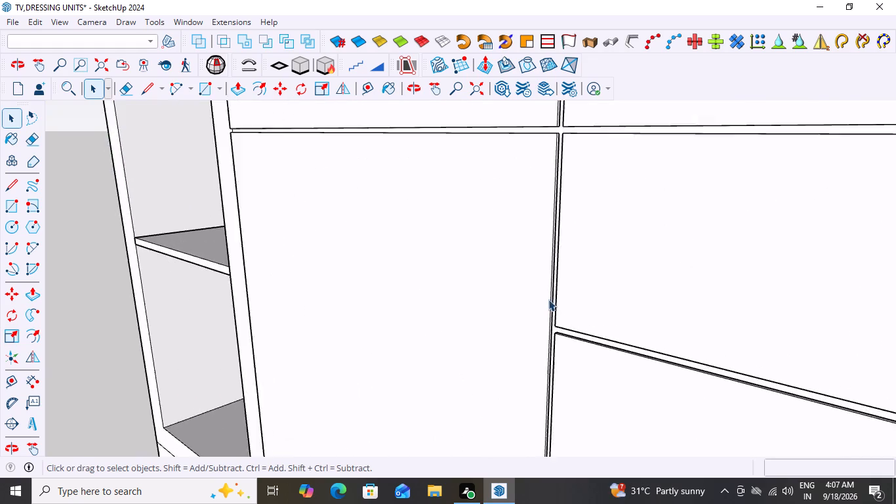
scroll(548, 299, "up", 17)
middle_click_drag(552, 338, 462, 357)
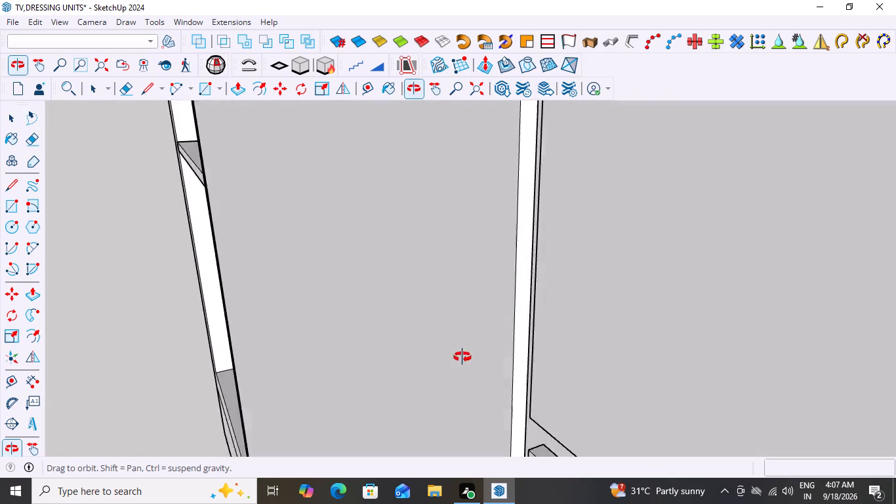
middle_click_drag(462, 357, 710, 356)
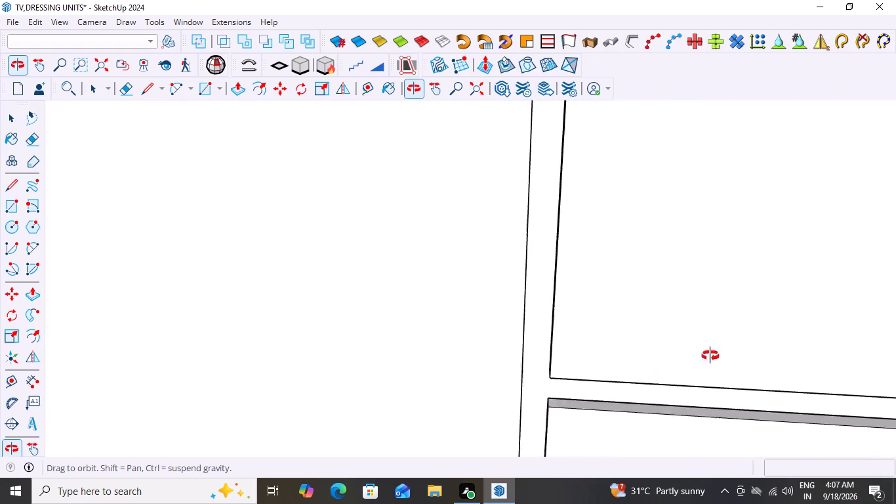
middle_click_drag(710, 356, 595, 293)
scroll(533, 314, "down", 9)
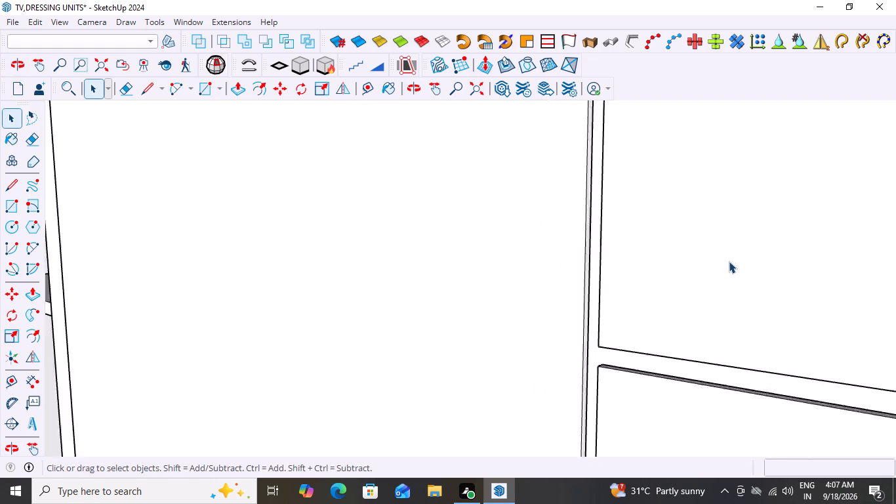
scroll(729, 261, "down", 20)
scroll(729, 261, "down", 10)
middle_click_drag(662, 339, 706, 334)
scroll(670, 339, "down", 1)
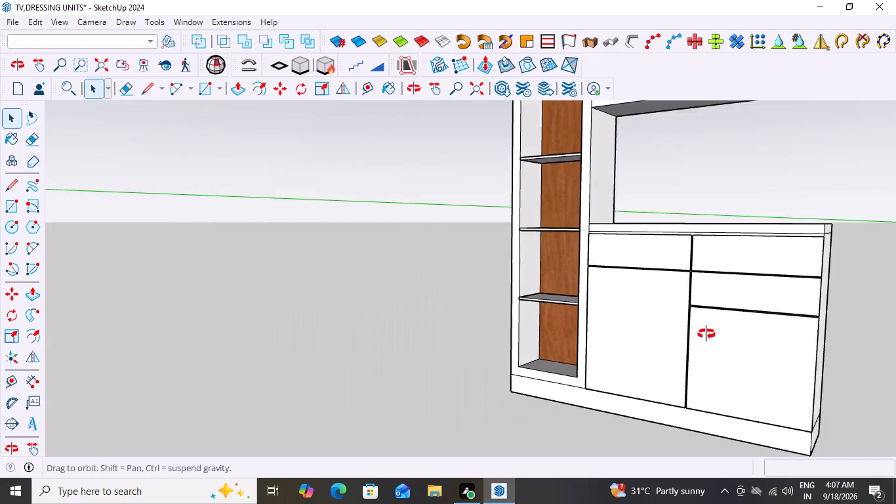
middle_click_drag(706, 334, 746, 324)
scroll(665, 432, "up", 20)
middle_click(695, 394)
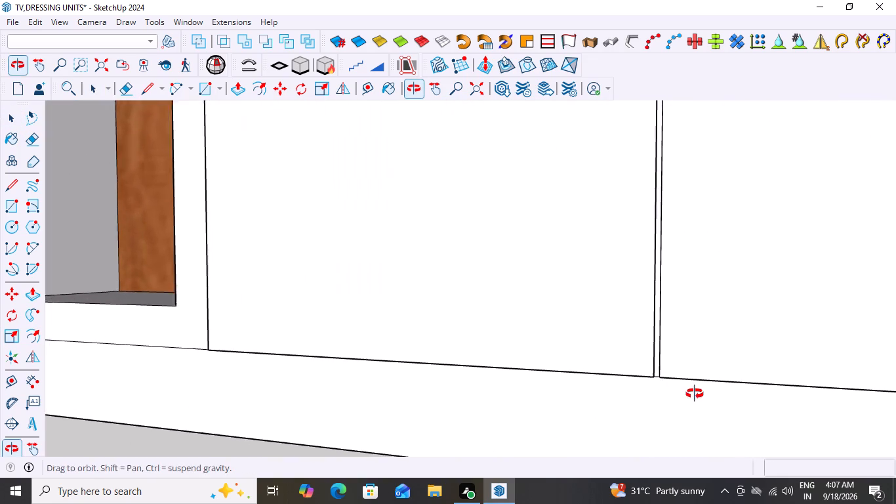
scroll(695, 394, "up", 6)
scroll(633, 351, "up", 17)
middle_click_drag(632, 363, 617, 367)
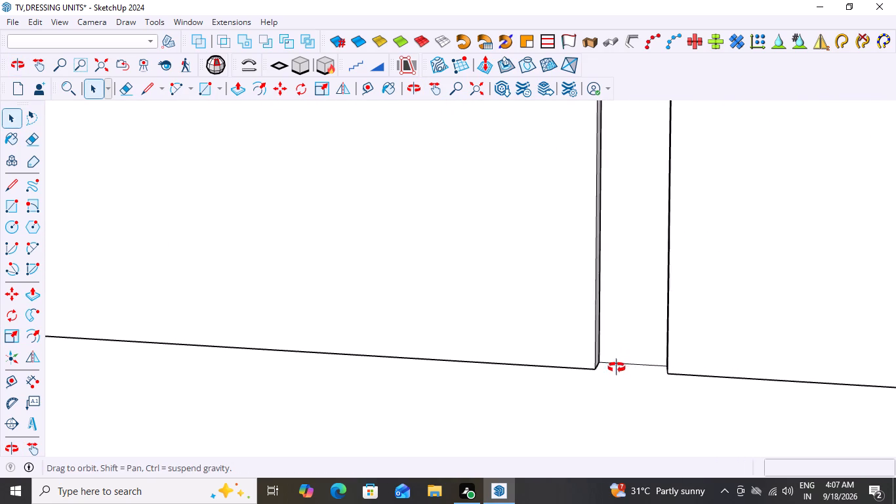
Examine the bottom end of the central vertical gap and the whole cabinet unit from the front.
middle_click_drag(617, 367, 711, 380)
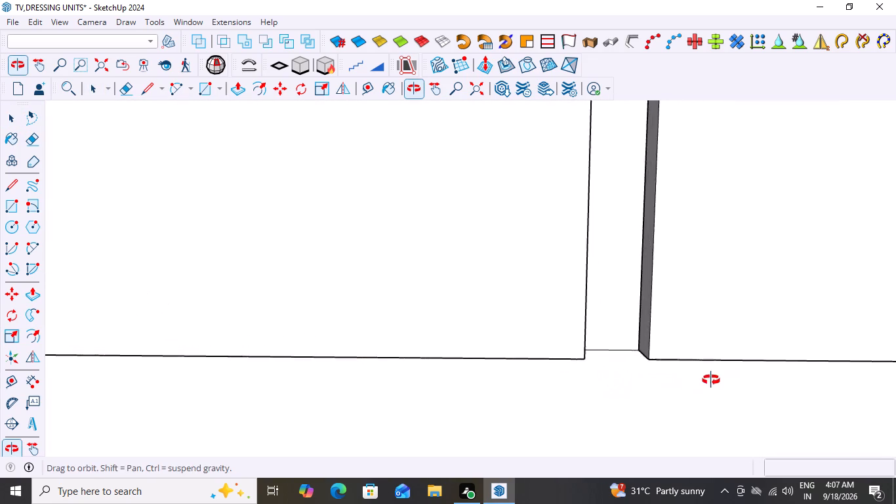
middle_click_drag(711, 380, 750, 364)
scroll(643, 367, "down", 20)
scroll(643, 367, "down", 5)
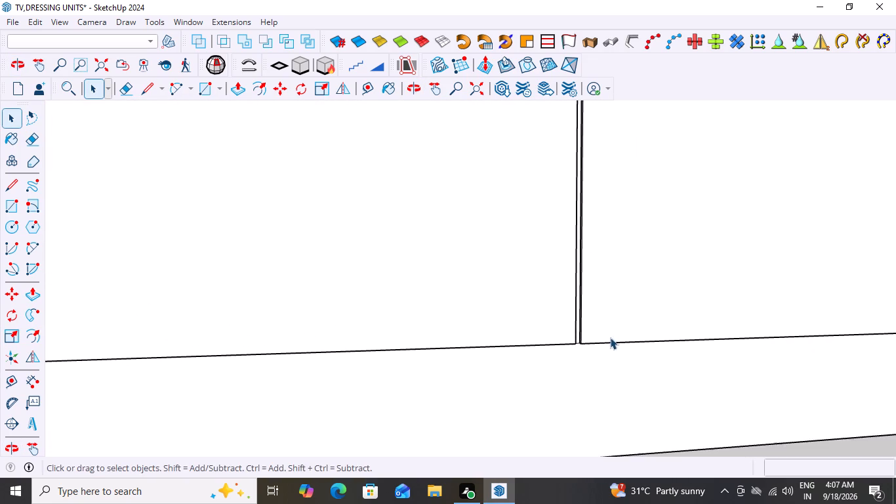
scroll(610, 337, "down", 11)
middle_click_drag(636, 341, 641, 348)
scroll(674, 374, "down", 13)
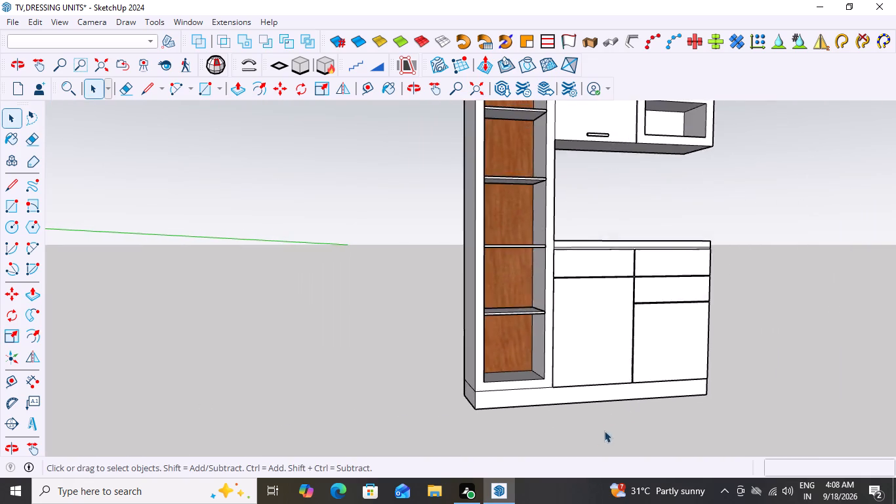
scroll(604, 430, "down", 3)
scroll(681, 381, "up", 4)
middle_click_drag(782, 368, 710, 382)
scroll(713, 380, "down", 3)
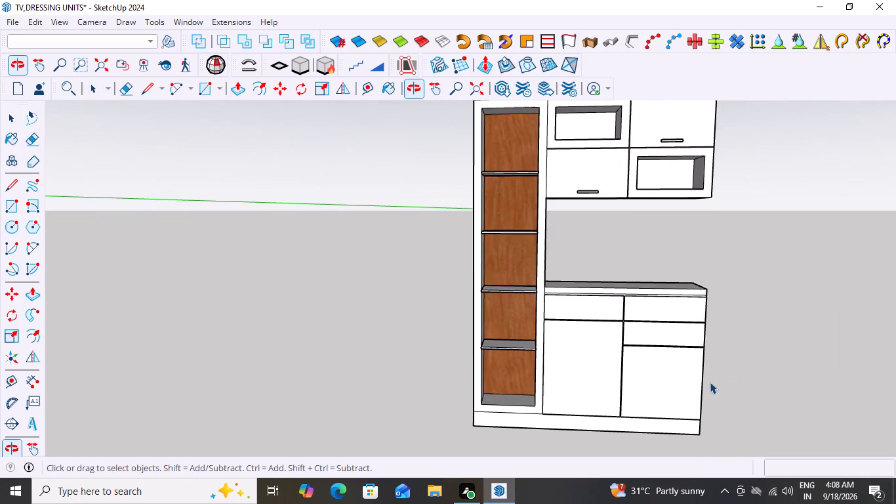
scroll(710, 382, "down", 2)
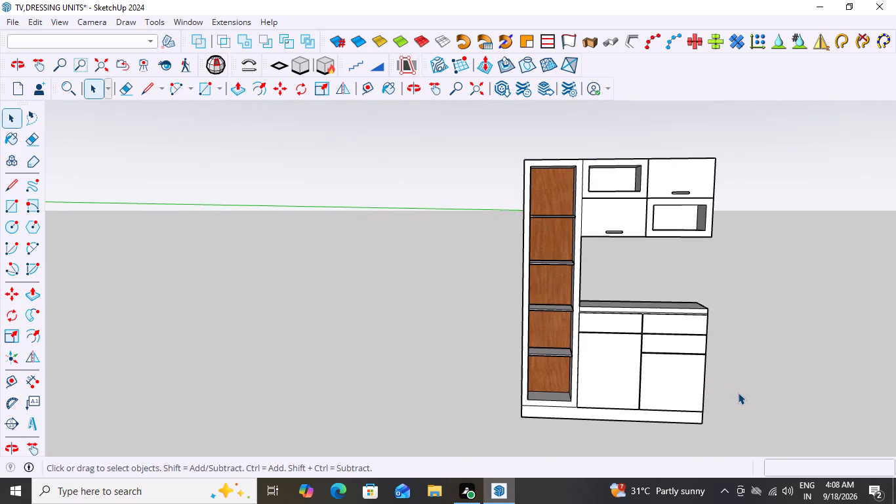
middle_click_drag(729, 397, 757, 400)
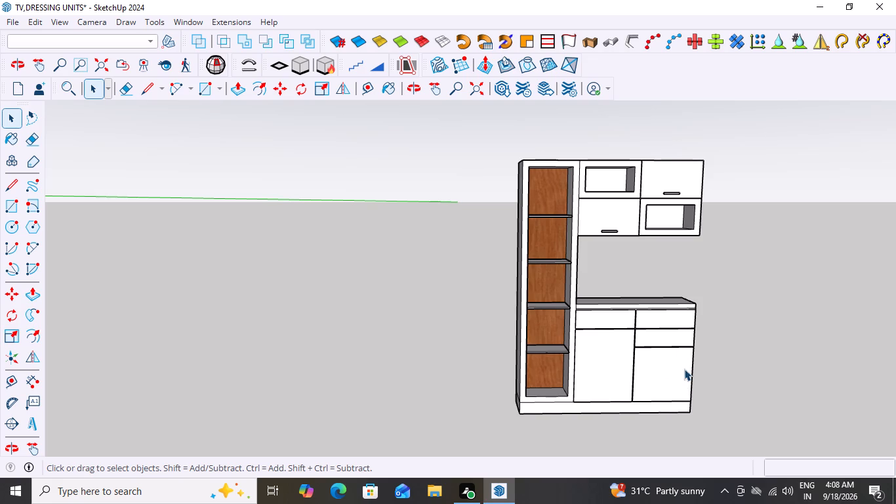
Select the recessed gap face between the lower raised panels together with its bounding edges.
scroll(650, 304, "up", 20)
scroll(650, 304, "up", 4)
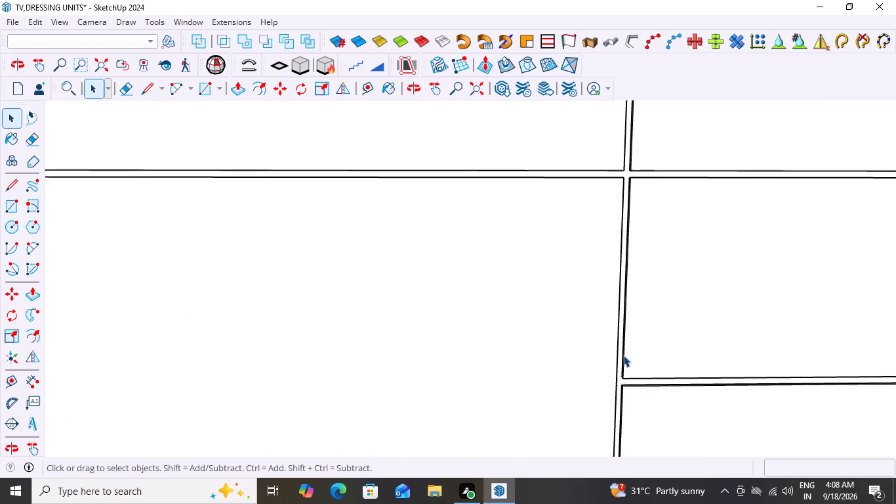
scroll(623, 355, "up", 2)
left_click(621, 343)
double_click(619, 339)
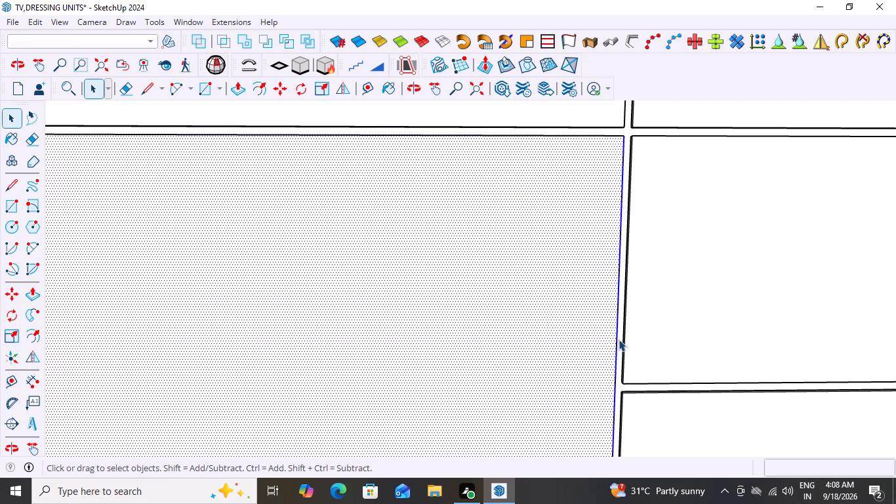
double_click(619, 339)
left_click(621, 339)
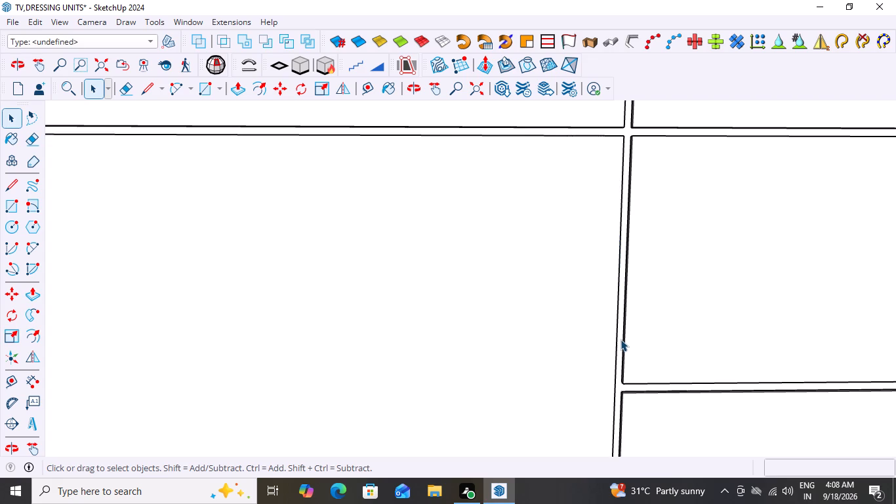
scroll(621, 339, "up", 13)
double_click(619, 332)
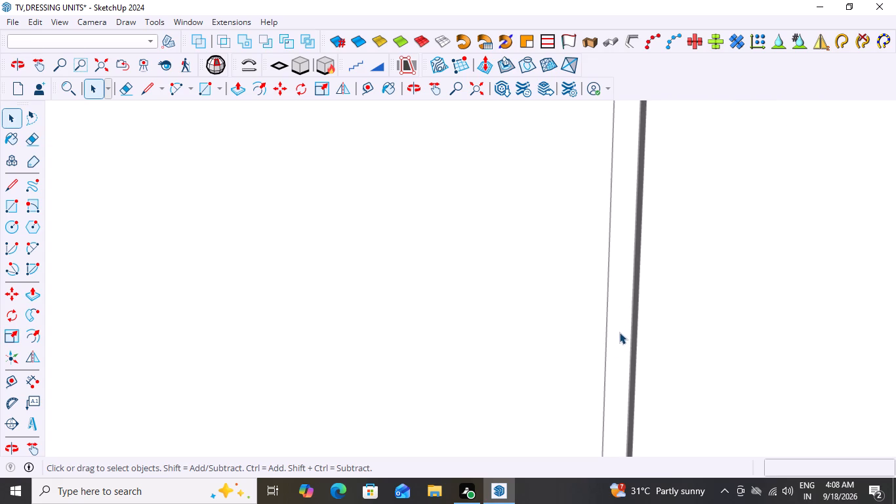
double_click(619, 332)
scroll(619, 332, "down", 17)
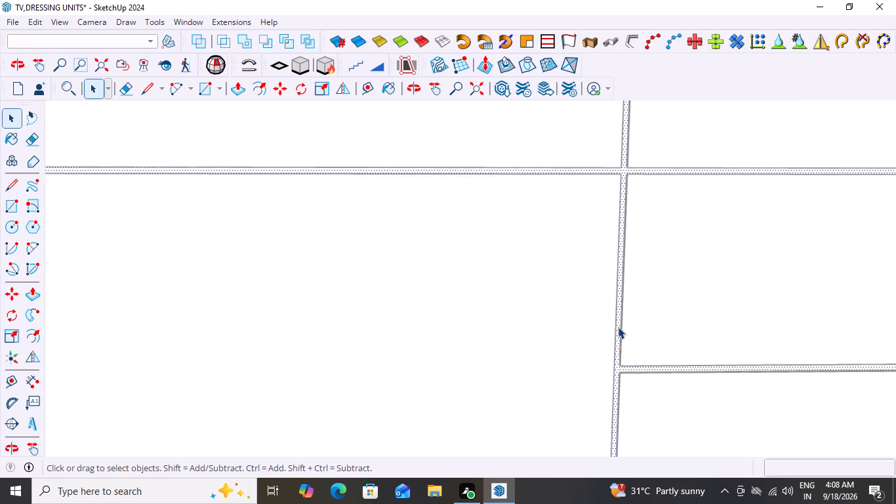
scroll(618, 327, "down", 19)
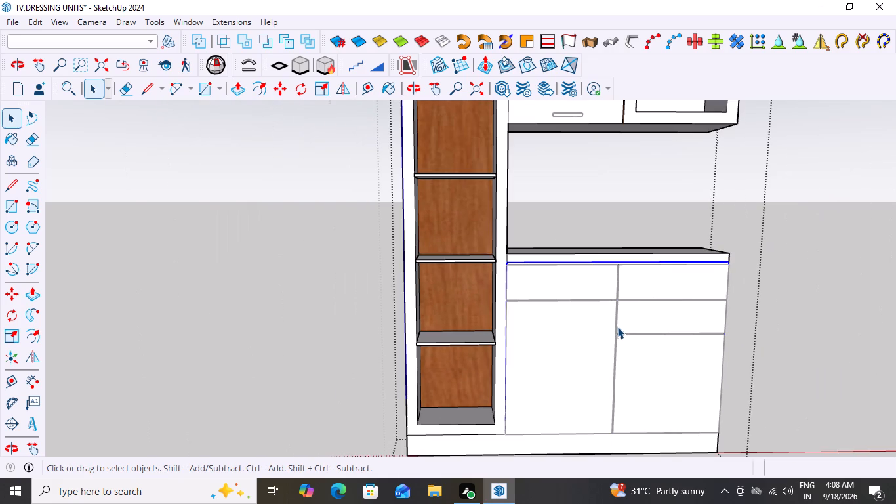
scroll(613, 313, "up", 3)
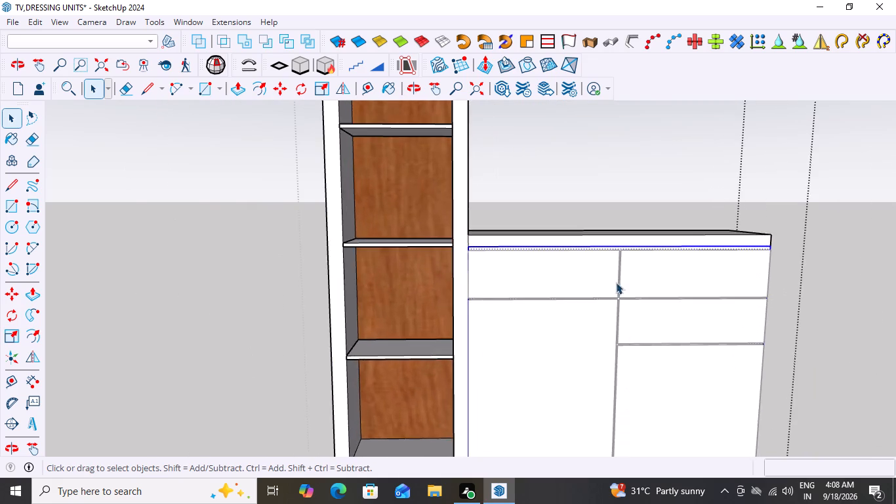
scroll(622, 262, "up", 14)
scroll(622, 249, "down", 2)
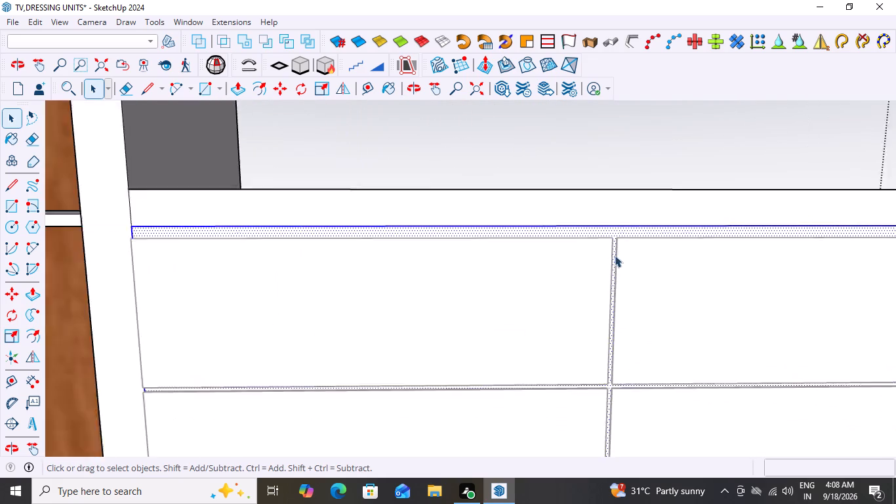
scroll(615, 255, "down", 12)
scroll(557, 293, "down", 3)
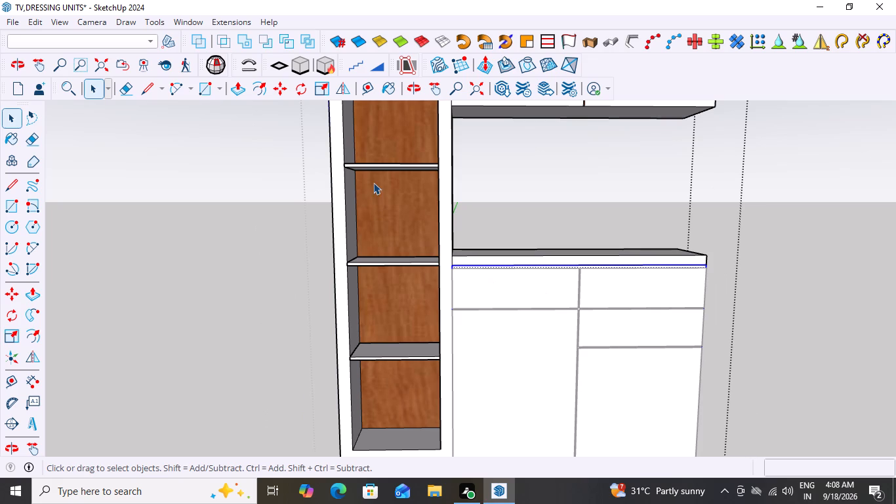
Bring up the Materials library for painting the recessed gaps.
left_click(180, 23)
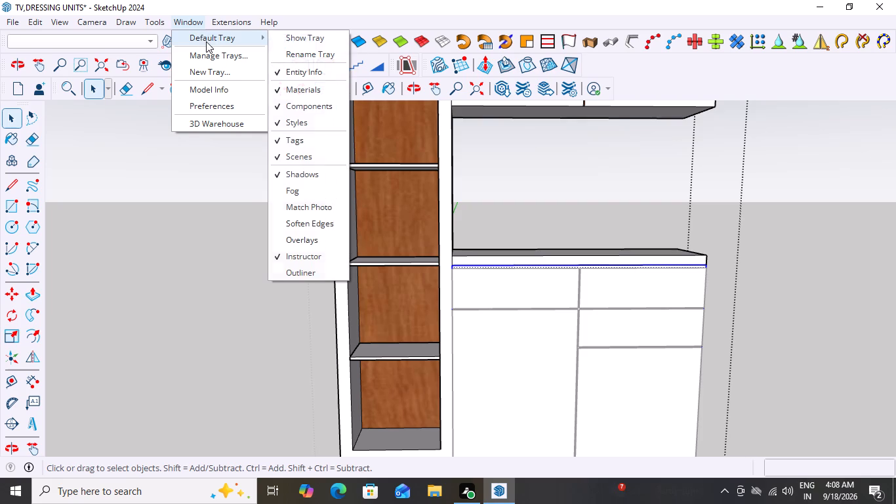
double_click(286, 89)
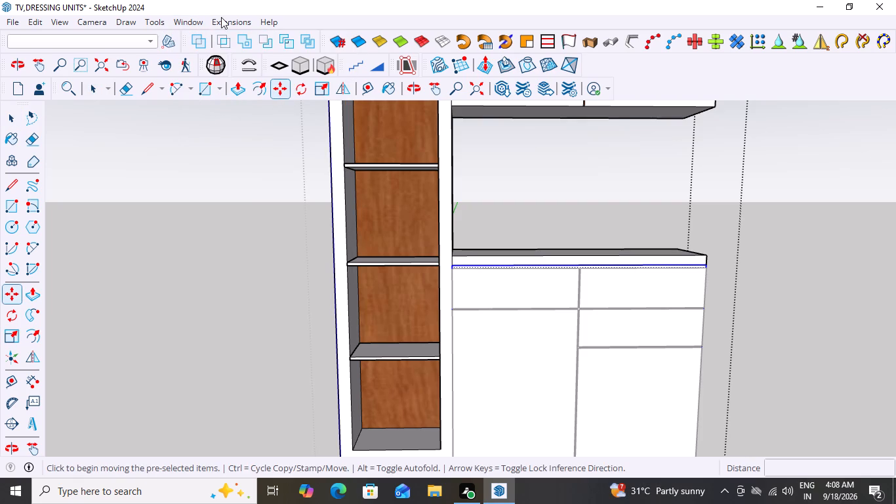
left_click(187, 21)
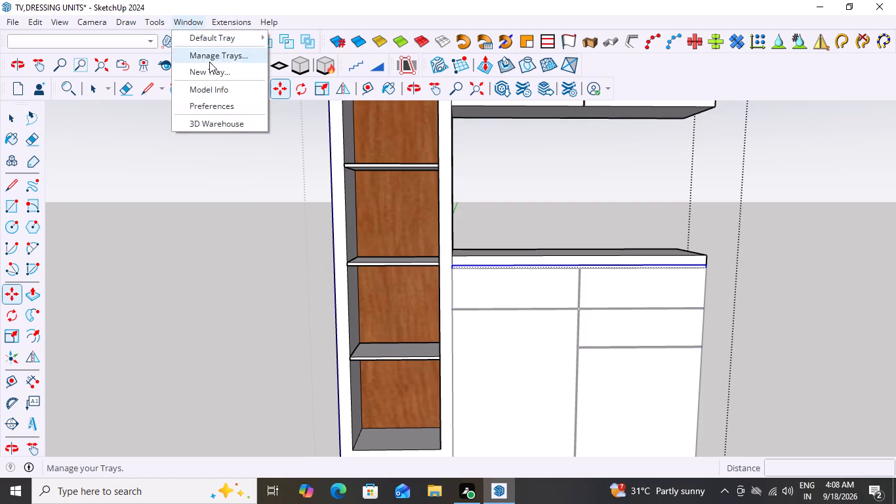
left_click(221, 35)
left_click(281, 88)
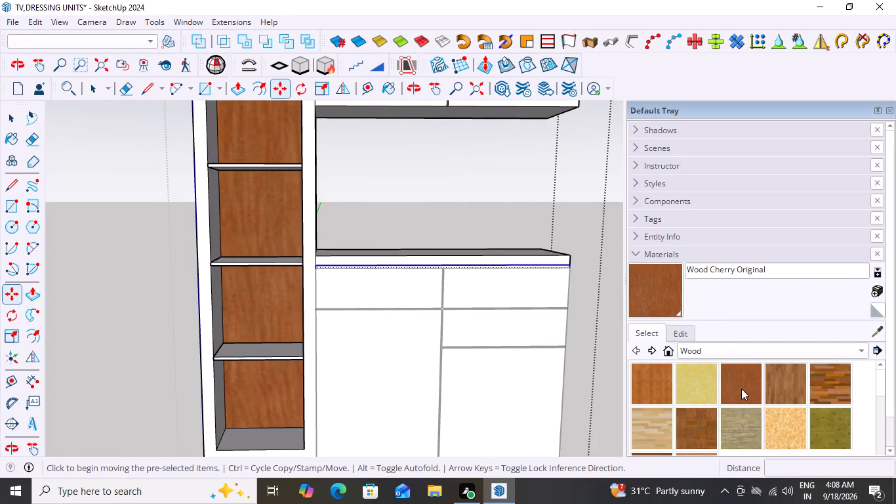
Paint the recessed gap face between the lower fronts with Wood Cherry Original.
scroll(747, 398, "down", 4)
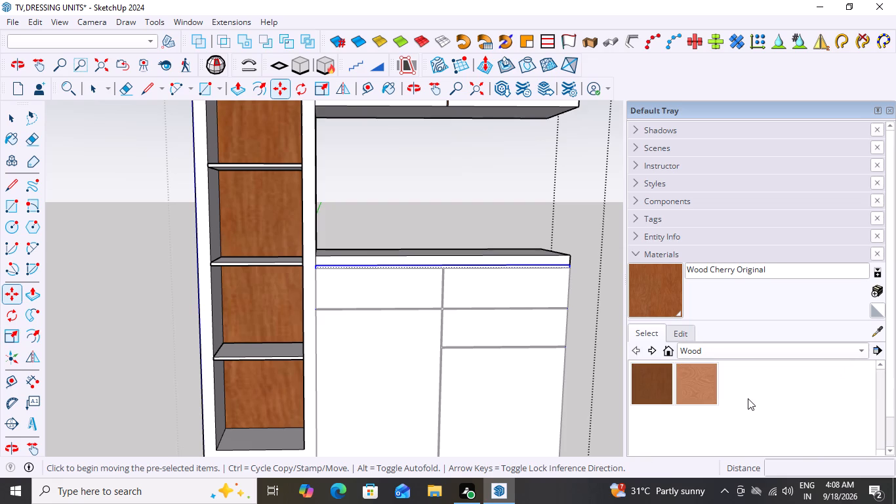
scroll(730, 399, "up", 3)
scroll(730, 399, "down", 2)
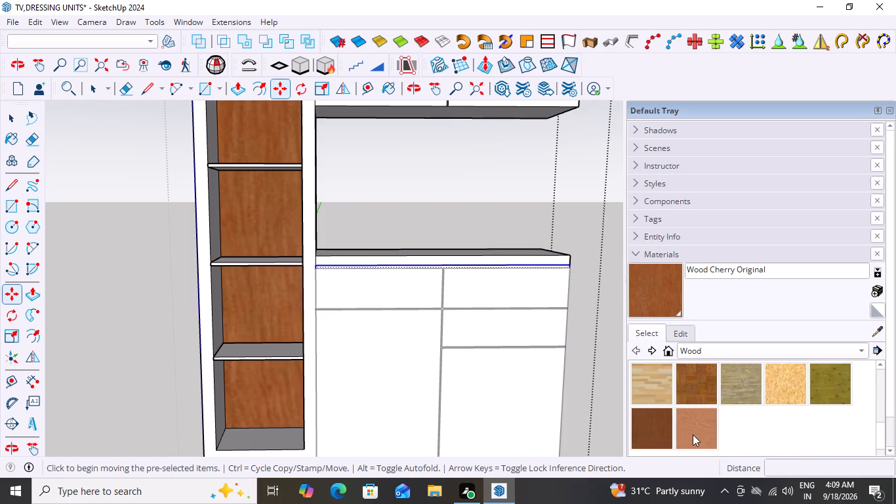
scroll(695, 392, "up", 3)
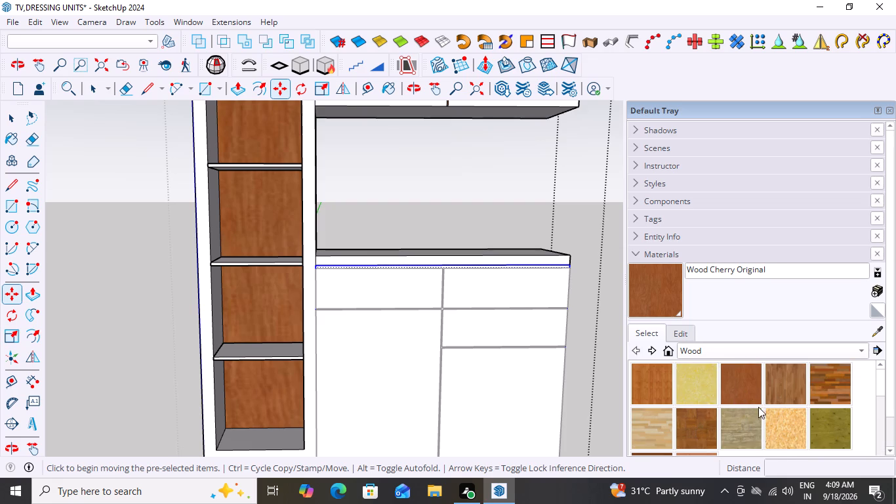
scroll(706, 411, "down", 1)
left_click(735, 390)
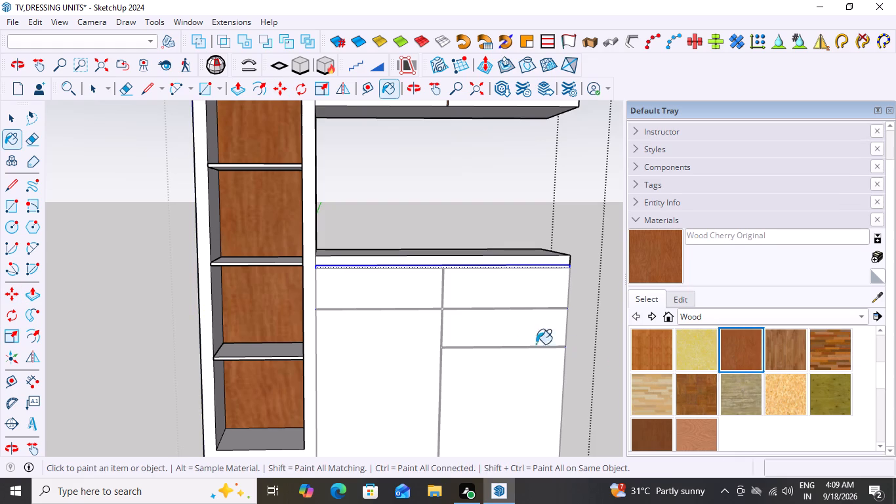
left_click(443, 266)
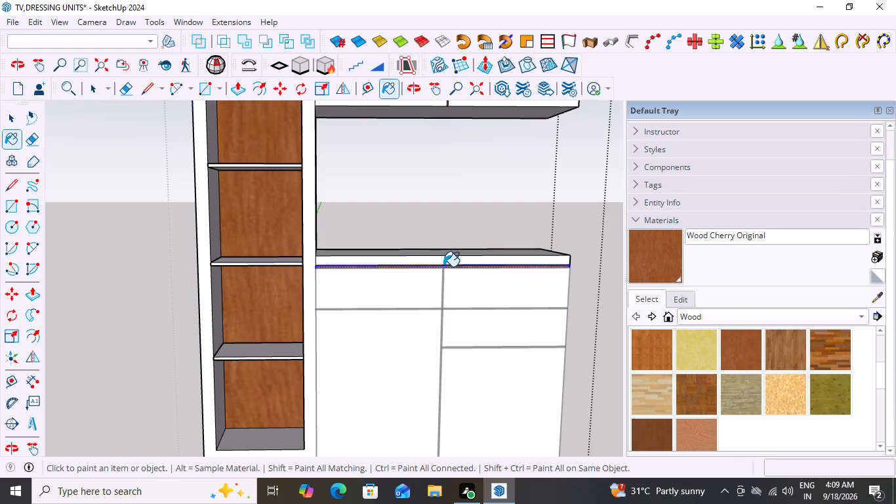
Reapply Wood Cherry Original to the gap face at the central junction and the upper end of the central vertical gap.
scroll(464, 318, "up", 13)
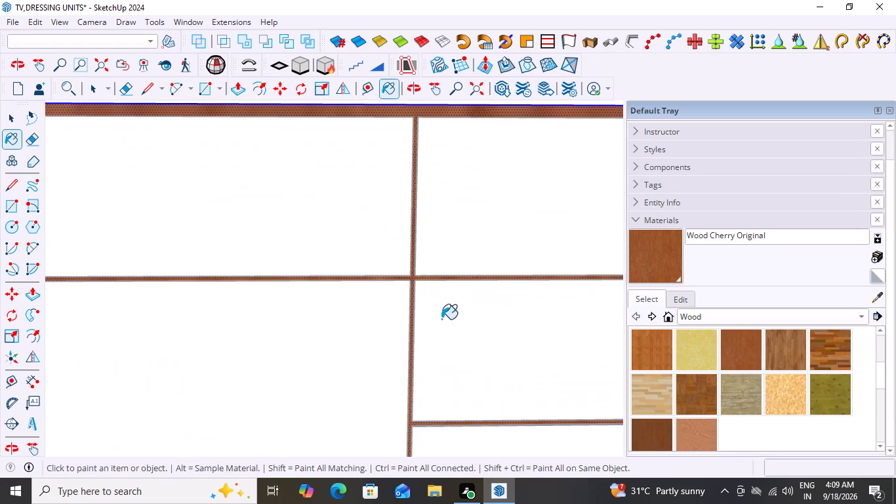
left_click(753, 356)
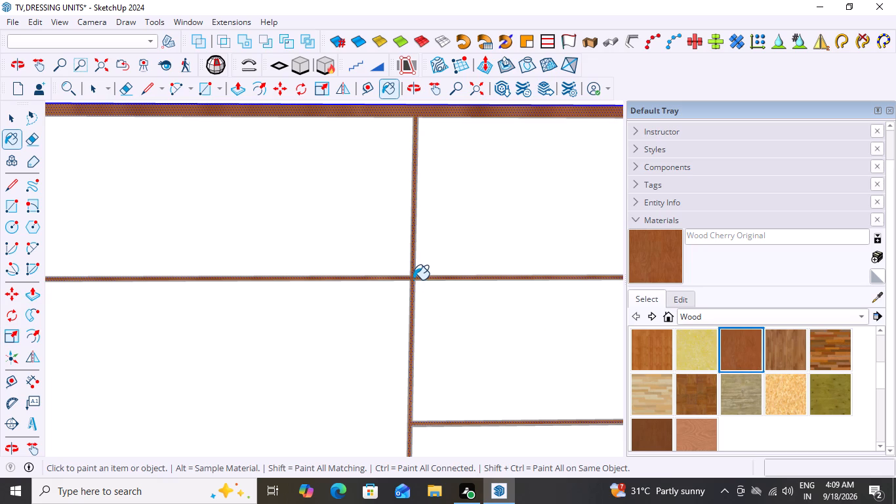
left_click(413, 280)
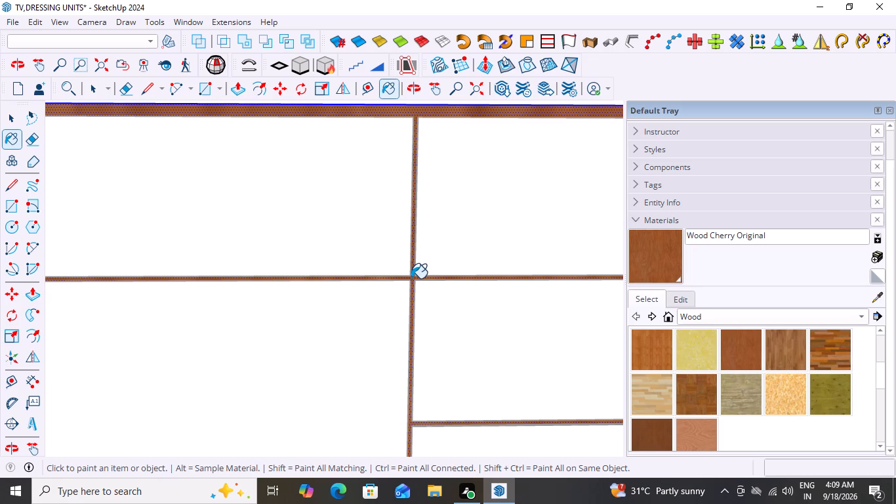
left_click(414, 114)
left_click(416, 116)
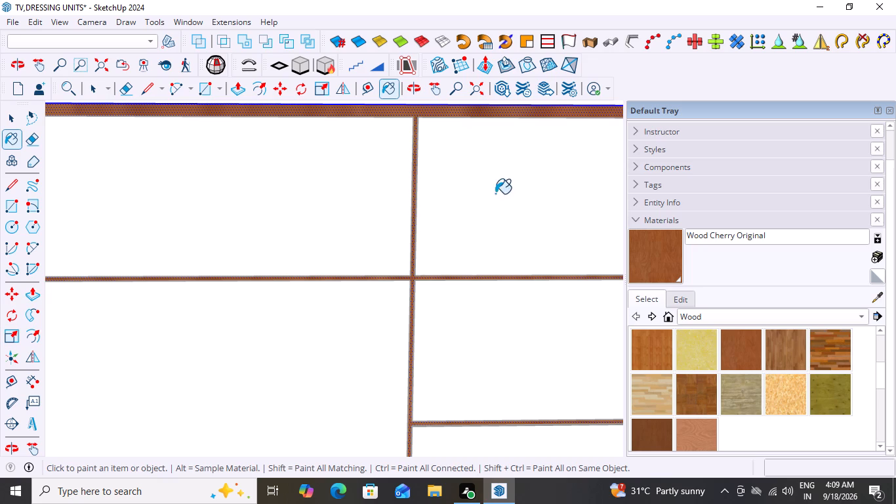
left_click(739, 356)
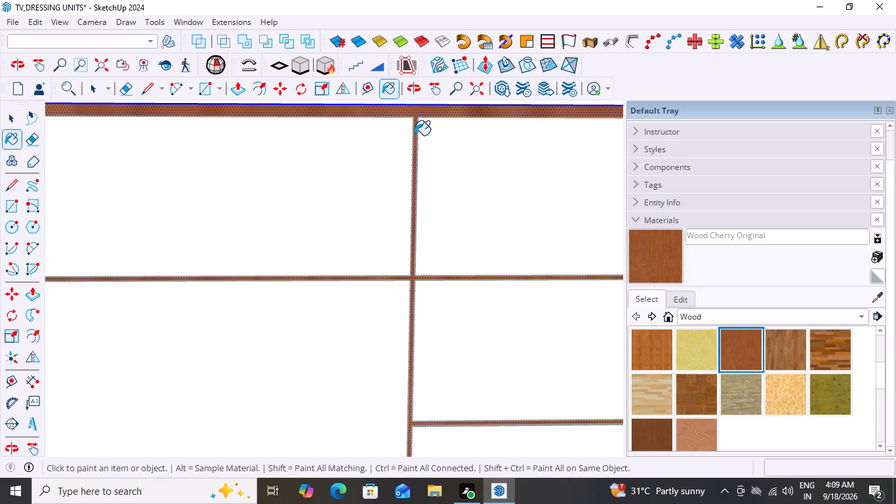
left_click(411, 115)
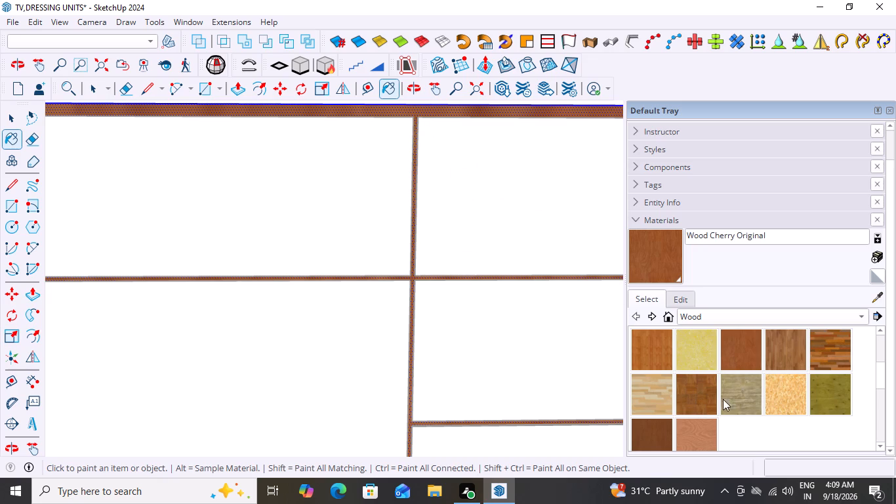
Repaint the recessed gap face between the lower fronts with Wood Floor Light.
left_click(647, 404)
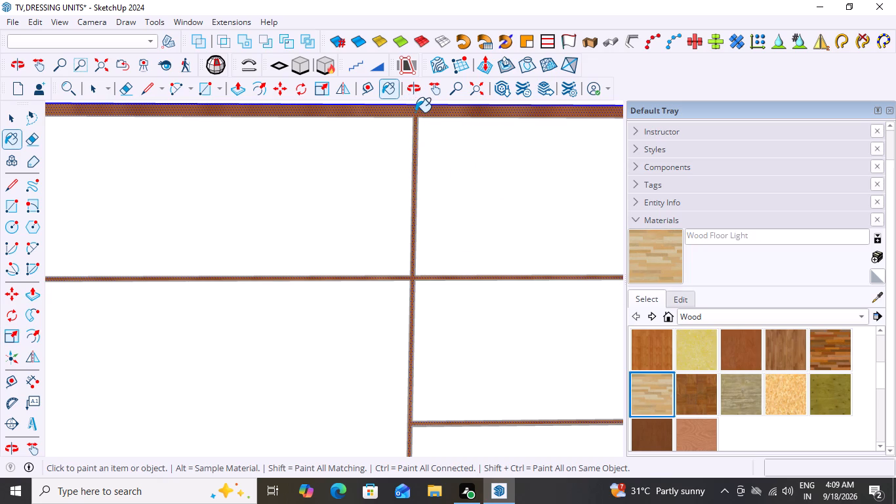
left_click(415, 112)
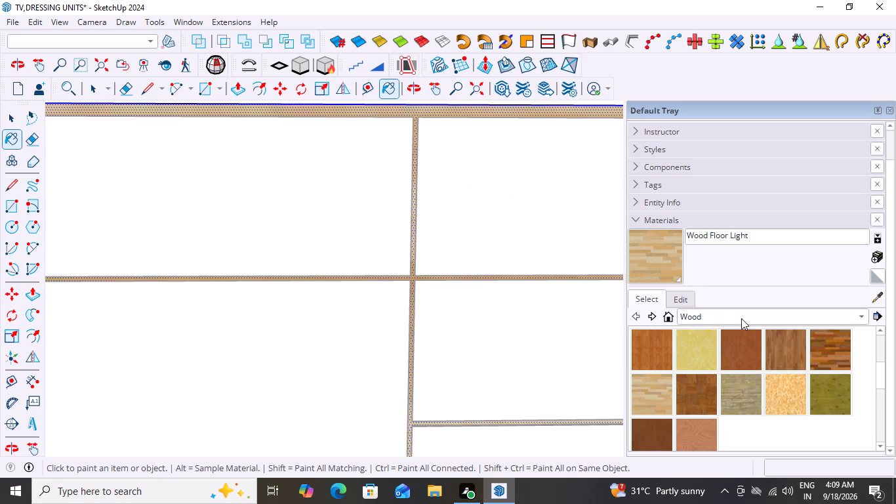
Repaint the recessed gap face between the lower fronts with Wood Veneer 02.
left_click(695, 436)
left_click(410, 111)
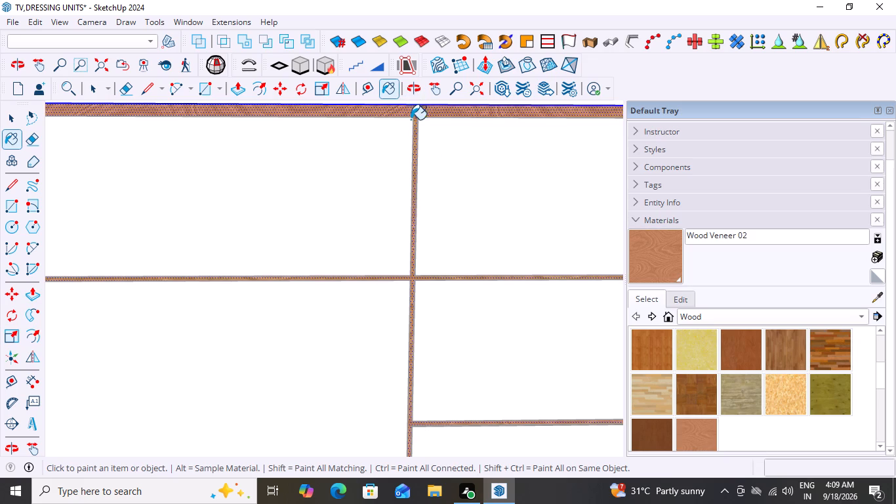
scroll(437, 222, "down", 8)
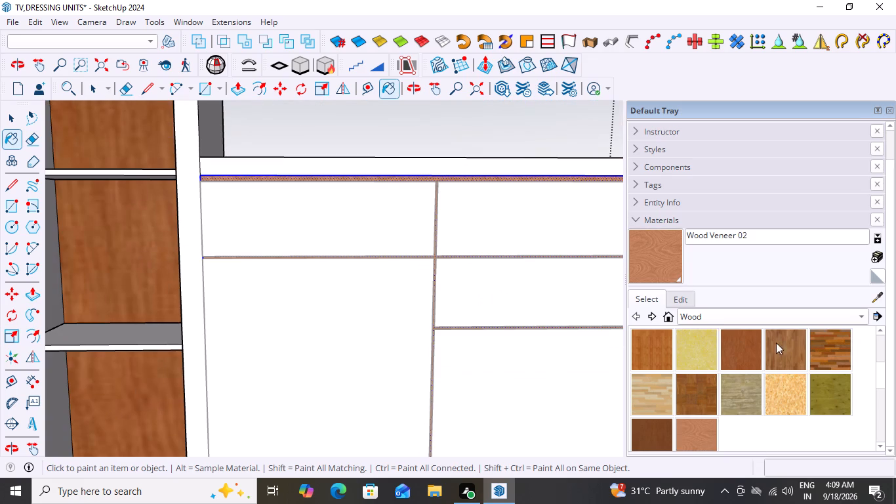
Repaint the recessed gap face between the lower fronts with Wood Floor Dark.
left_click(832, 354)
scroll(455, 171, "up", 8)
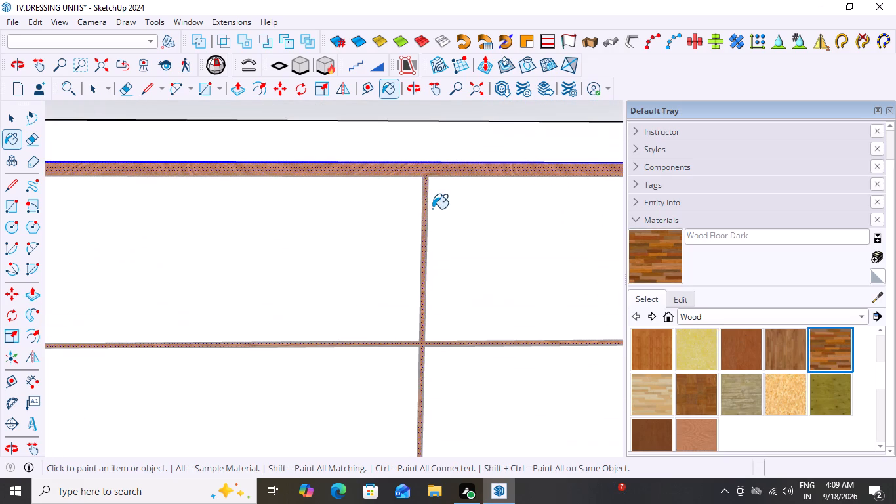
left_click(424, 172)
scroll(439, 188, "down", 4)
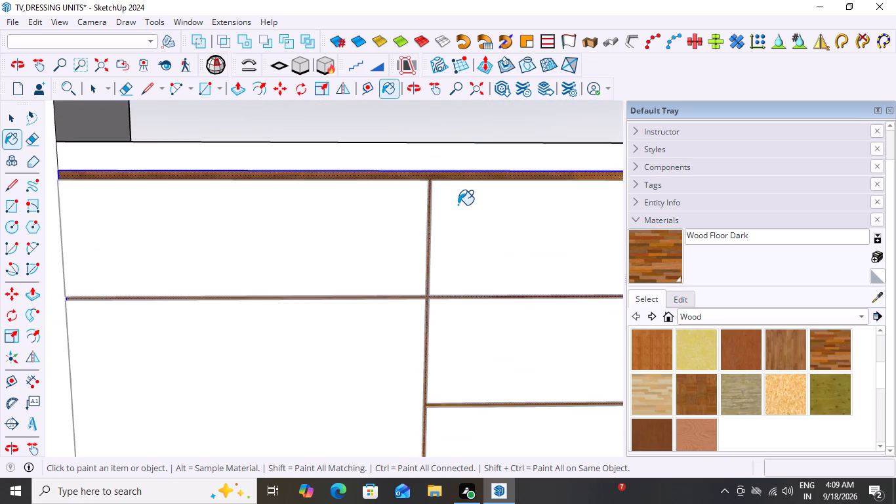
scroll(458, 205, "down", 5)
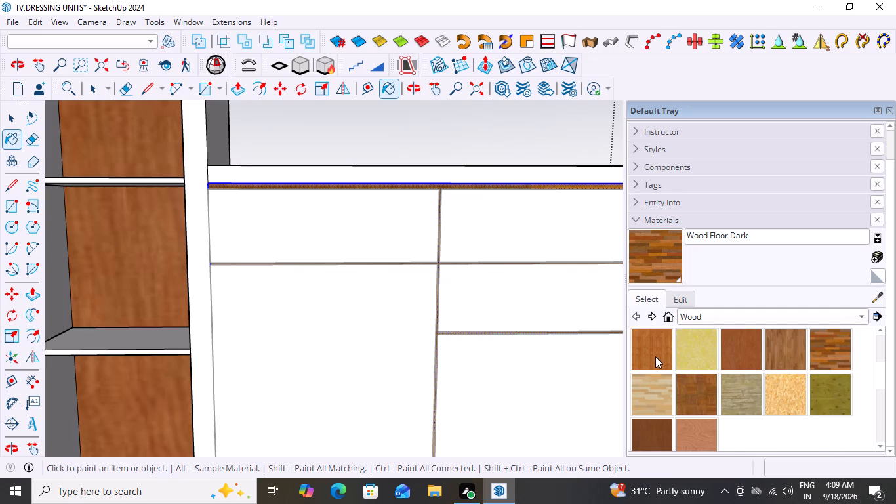
Repaint the recessed gap face between the lower fronts with Wood Floor Parquet, then close the tray and leave group editing.
left_click(703, 386)
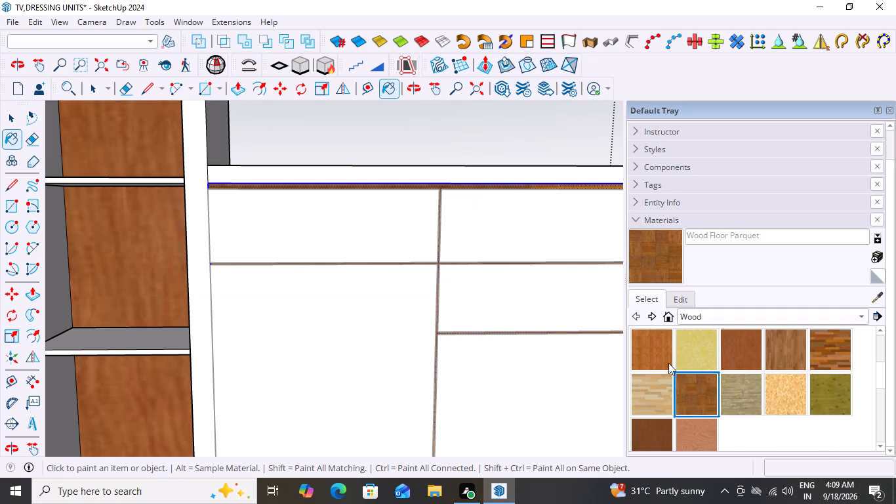
scroll(462, 176, "up", 11)
left_click(413, 175)
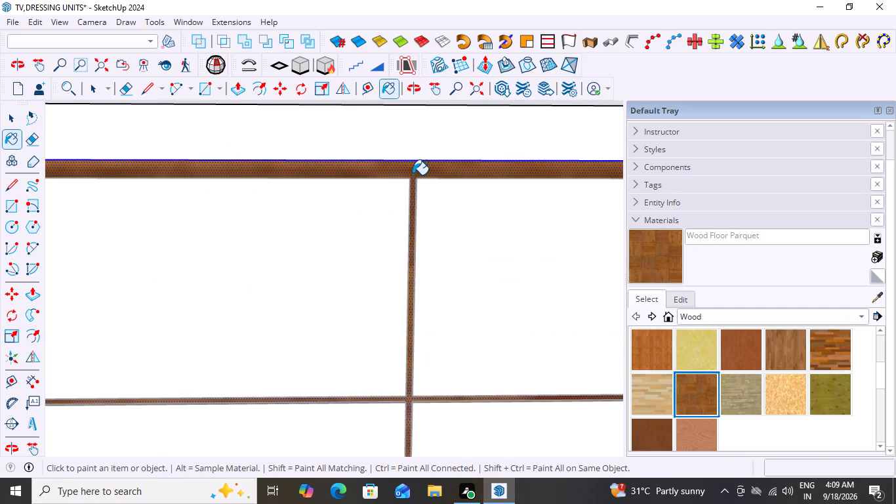
scroll(417, 203, "down", 9)
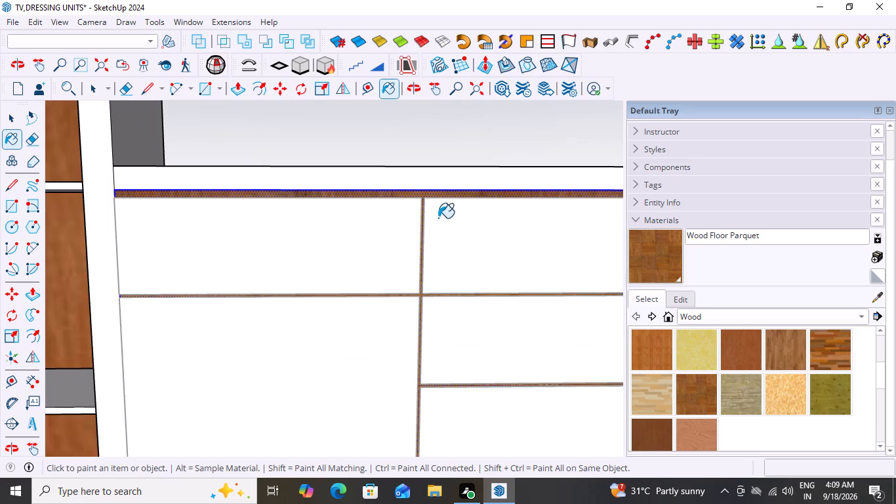
scroll(438, 218, "down", 12)
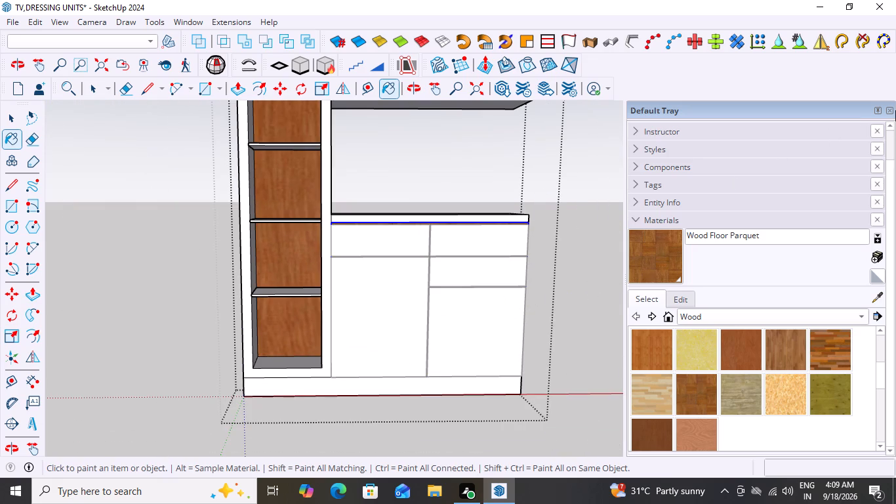
left_click(887, 109)
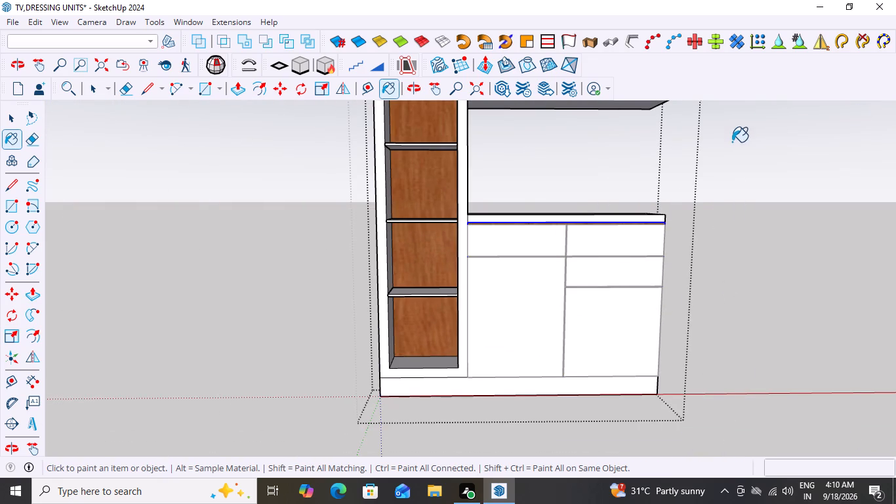
key("space")
key("space")
left_click(734, 142)
Examine the painted gaps between the lower fronts up close and the whole cabinet unit from several angles.
scroll(613, 310, "up", 7)
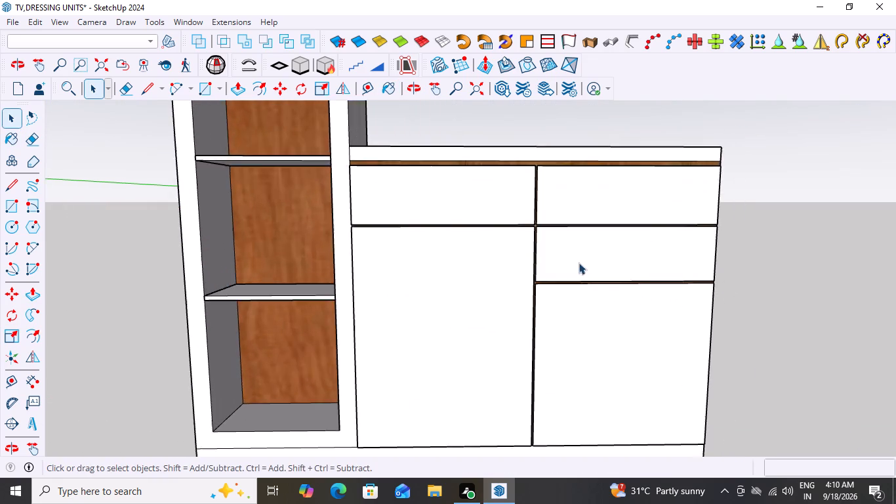
scroll(579, 262, "up", 3)
scroll(537, 196, "up", 18)
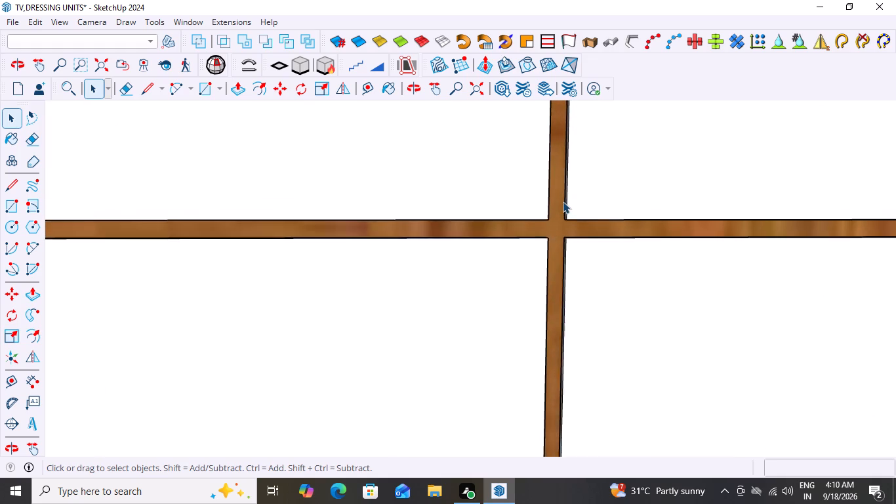
scroll(563, 201, "down", 20)
scroll(563, 201, "down", 11)
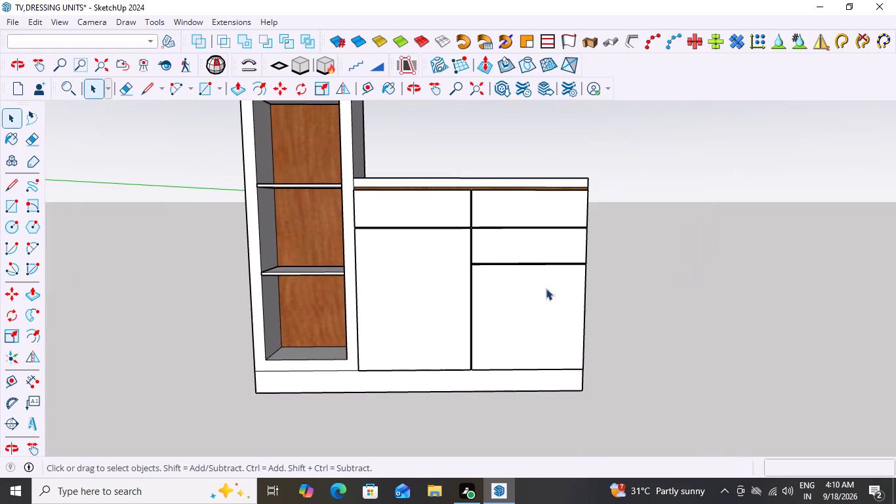
middle_click_drag(546, 280, 528, 262)
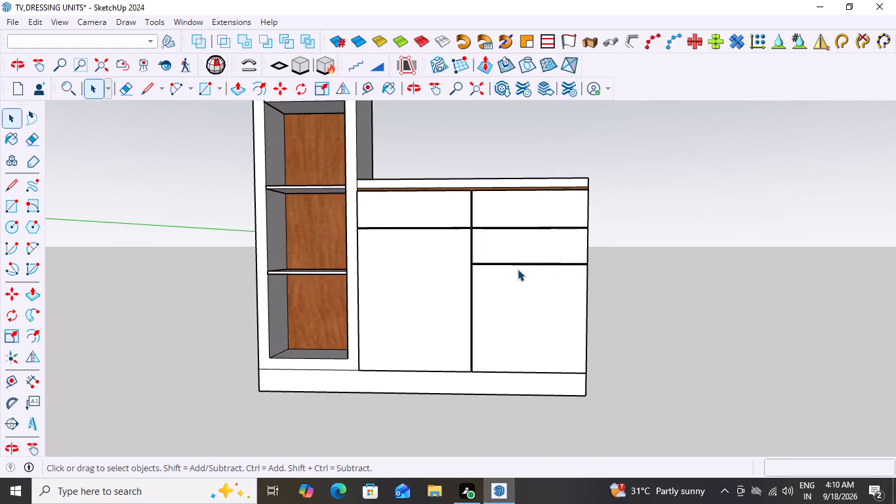
scroll(445, 160, "up", 11)
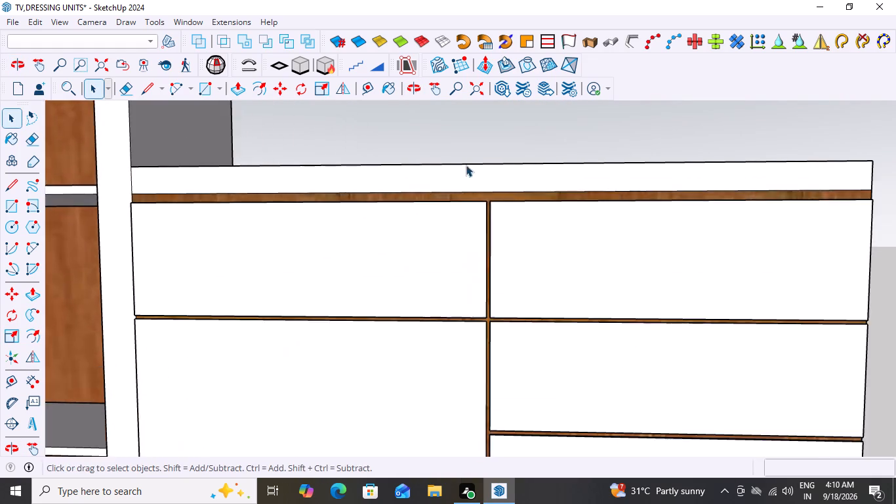
scroll(542, 249, "up", 4)
scroll(542, 249, "down", 13)
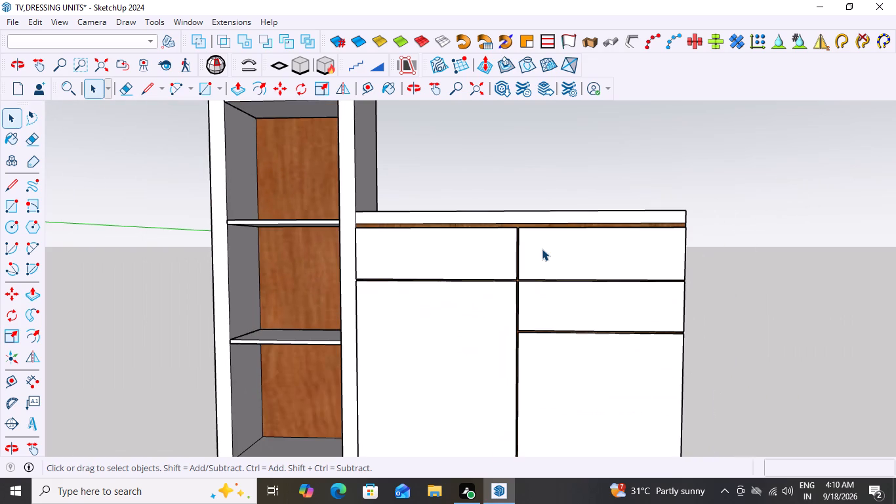
scroll(542, 249, "down", 7)
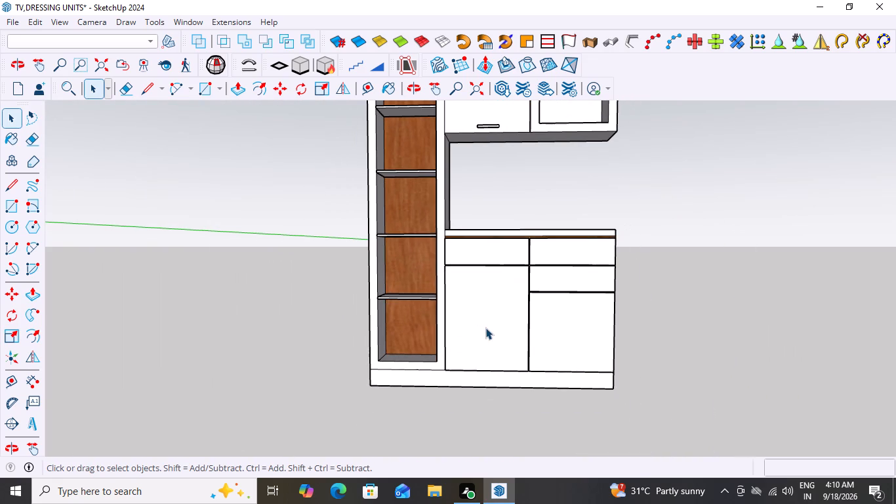
middle_click_drag(503, 303, 486, 332)
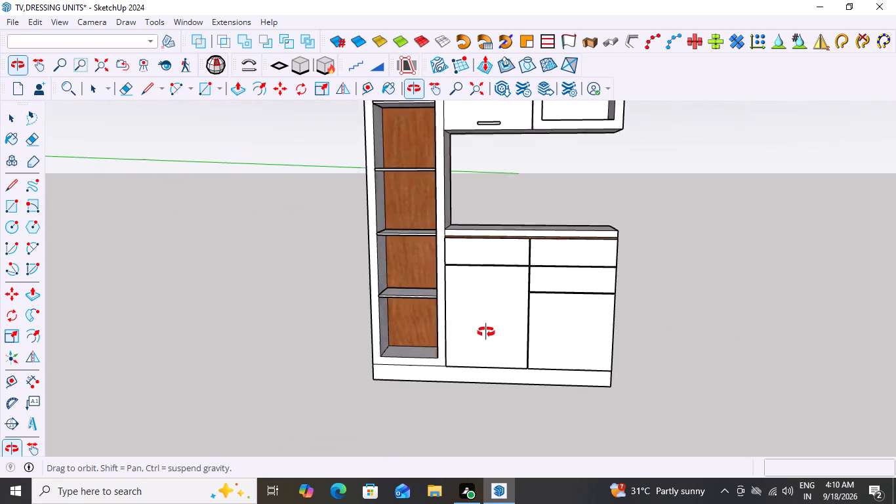
middle_click_drag(486, 332, 482, 330)
scroll(485, 330, "down", 6)
middle_click_drag(548, 337, 592, 347)
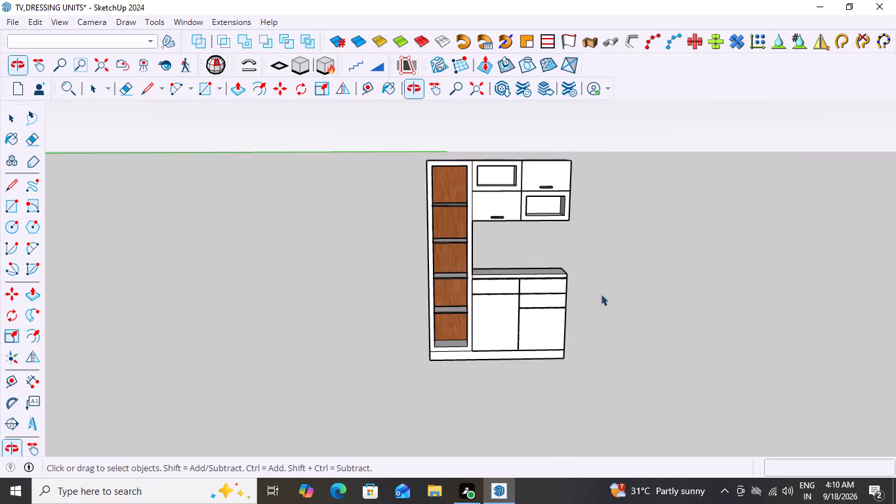
scroll(550, 299, "up", 4)
middle_click_drag(523, 278, 514, 228)
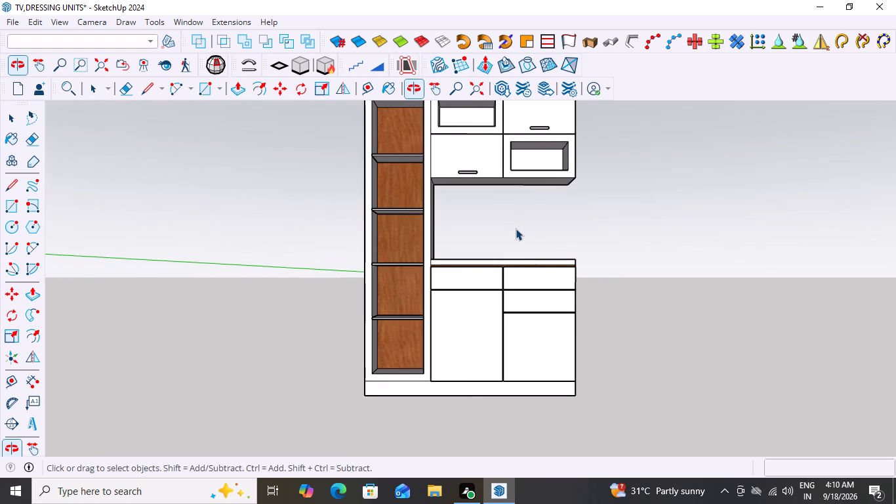
middle_click_drag(528, 245, 522, 266)
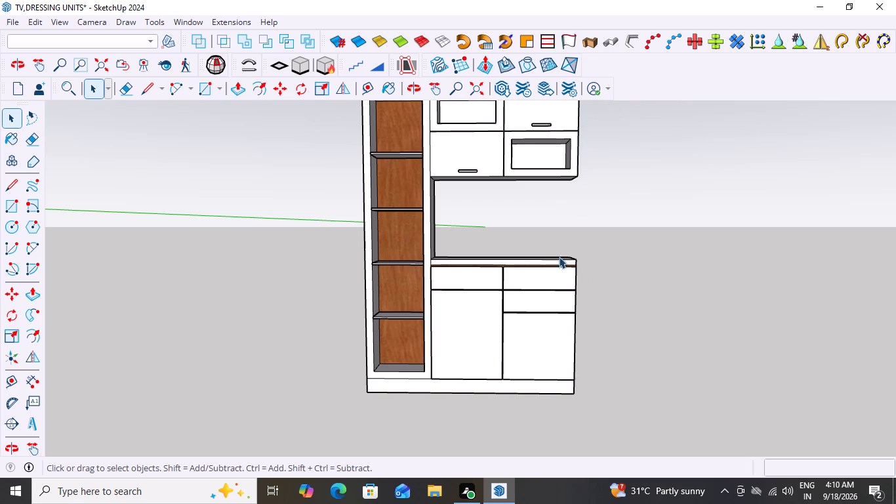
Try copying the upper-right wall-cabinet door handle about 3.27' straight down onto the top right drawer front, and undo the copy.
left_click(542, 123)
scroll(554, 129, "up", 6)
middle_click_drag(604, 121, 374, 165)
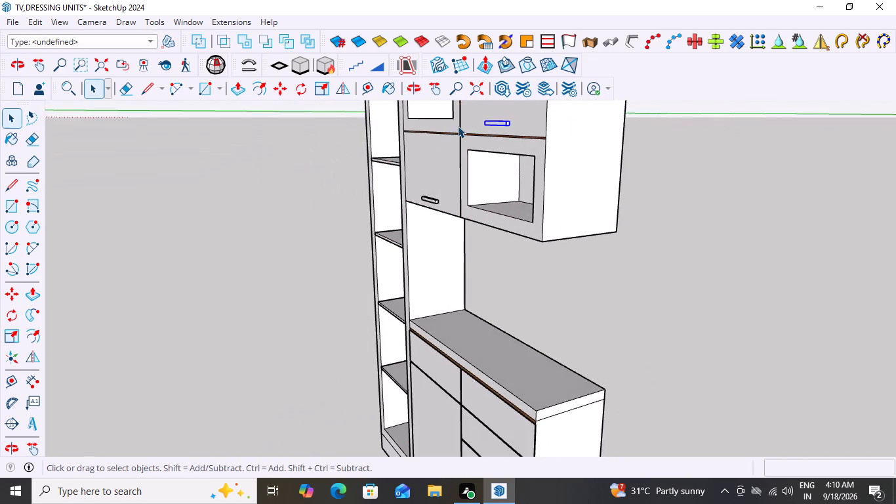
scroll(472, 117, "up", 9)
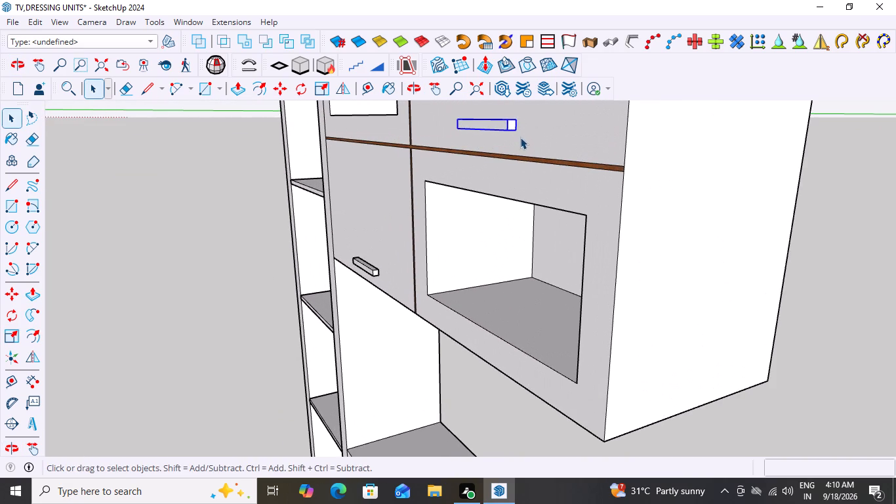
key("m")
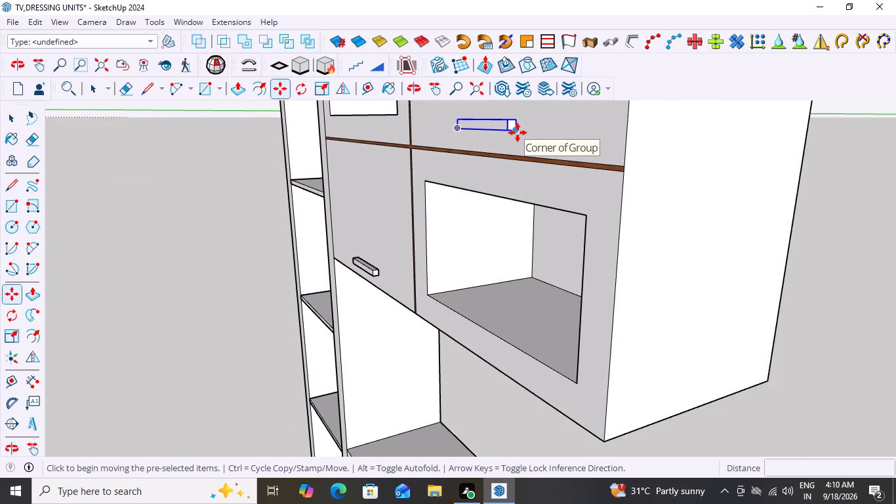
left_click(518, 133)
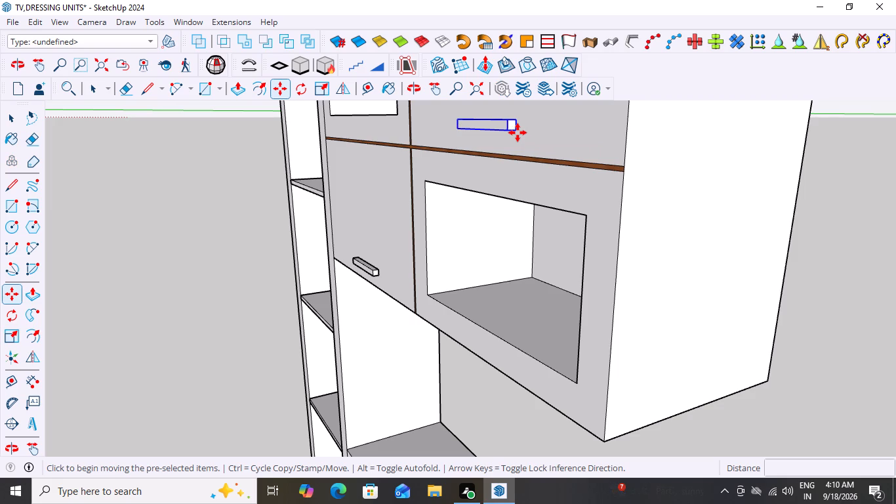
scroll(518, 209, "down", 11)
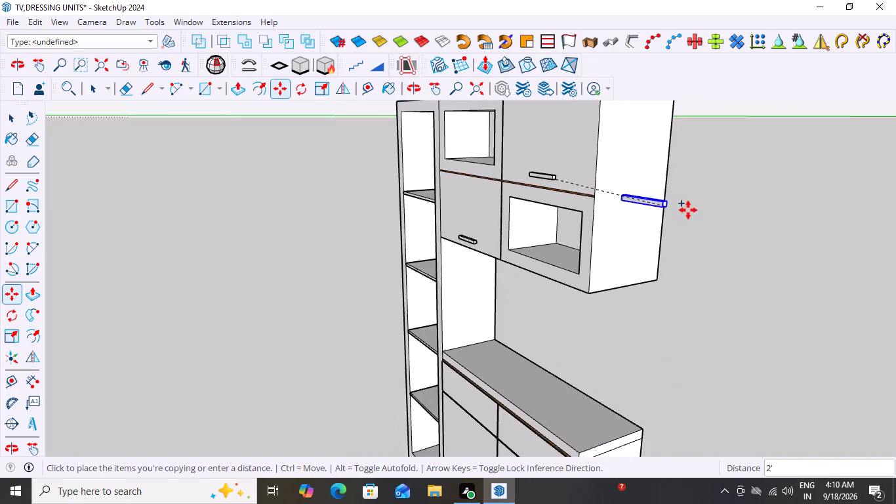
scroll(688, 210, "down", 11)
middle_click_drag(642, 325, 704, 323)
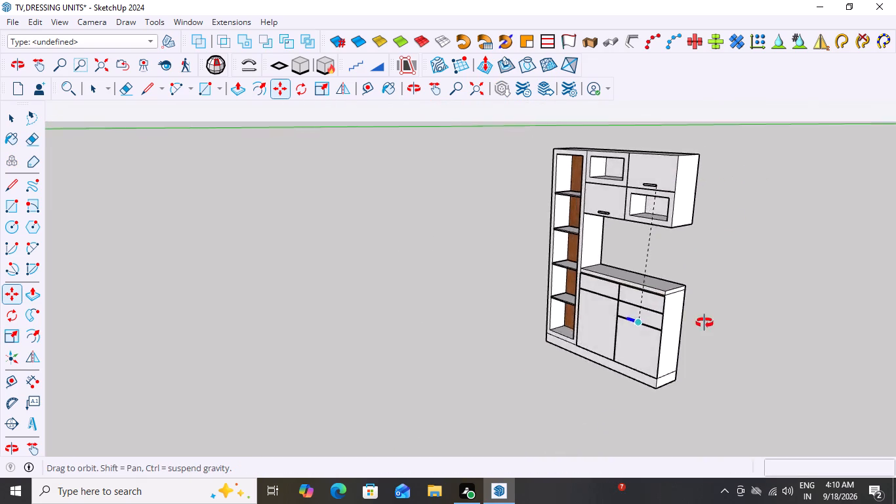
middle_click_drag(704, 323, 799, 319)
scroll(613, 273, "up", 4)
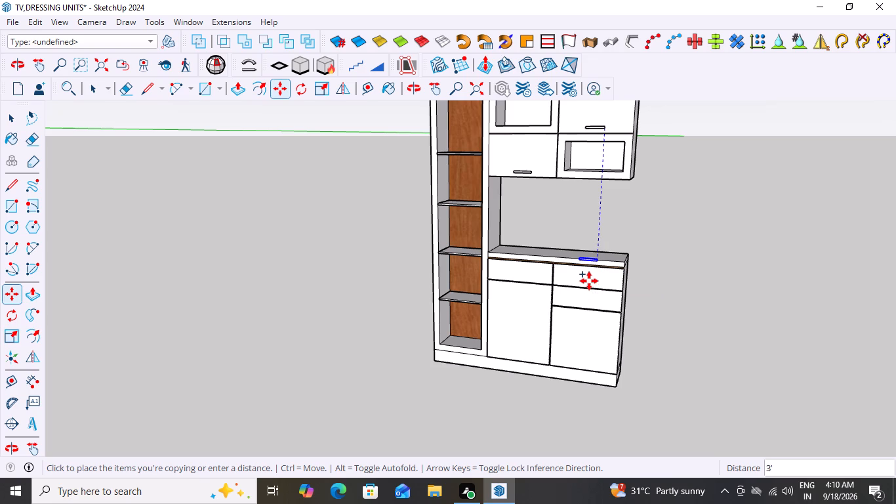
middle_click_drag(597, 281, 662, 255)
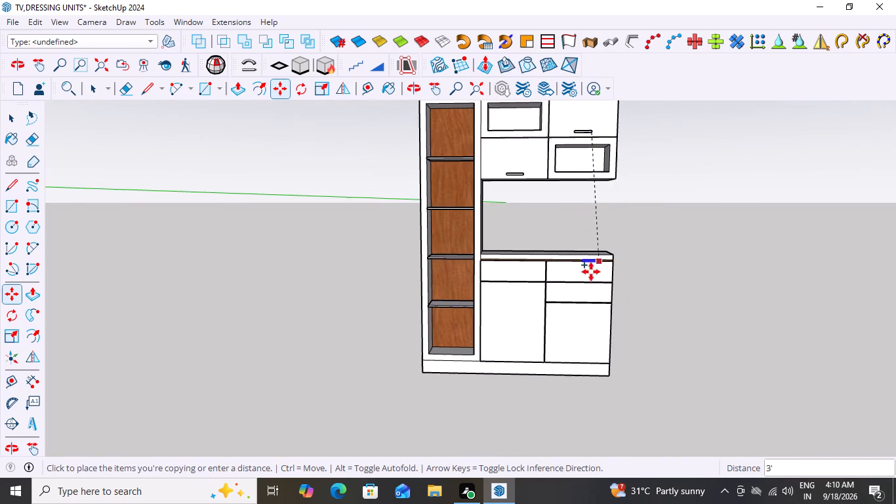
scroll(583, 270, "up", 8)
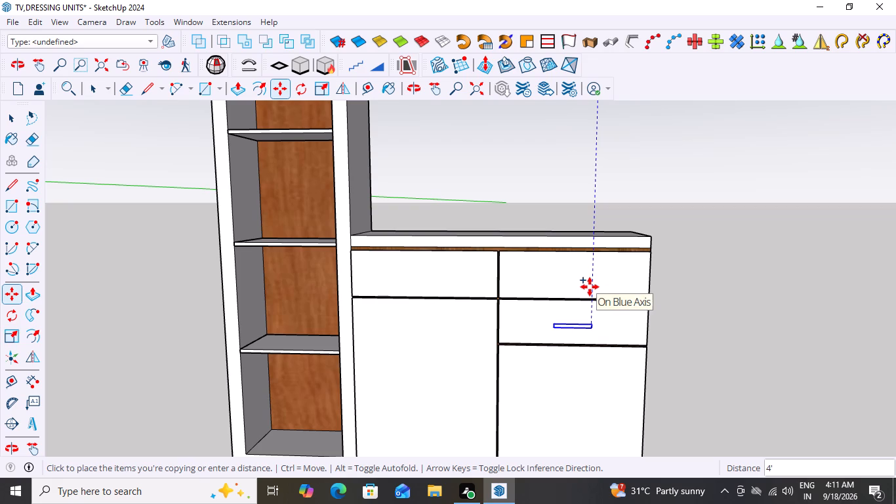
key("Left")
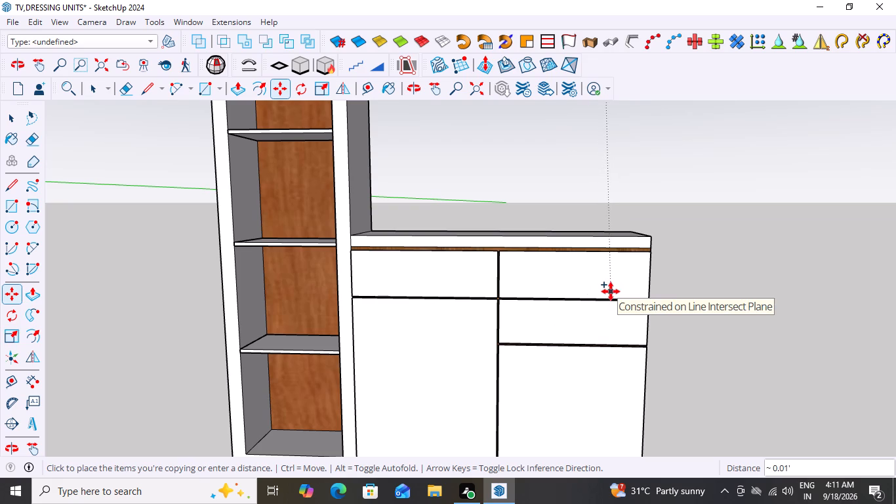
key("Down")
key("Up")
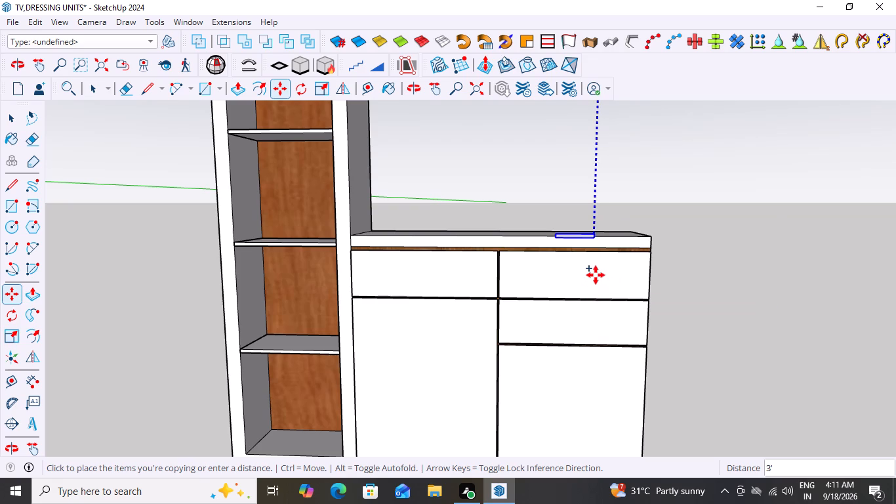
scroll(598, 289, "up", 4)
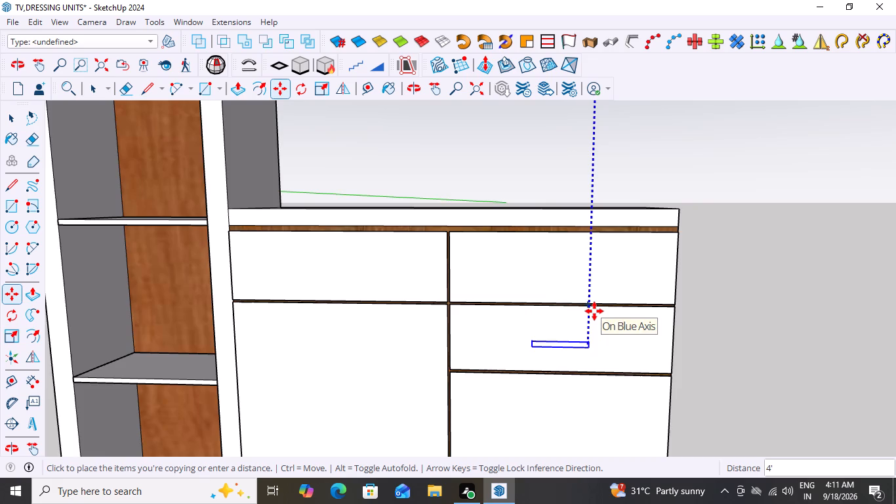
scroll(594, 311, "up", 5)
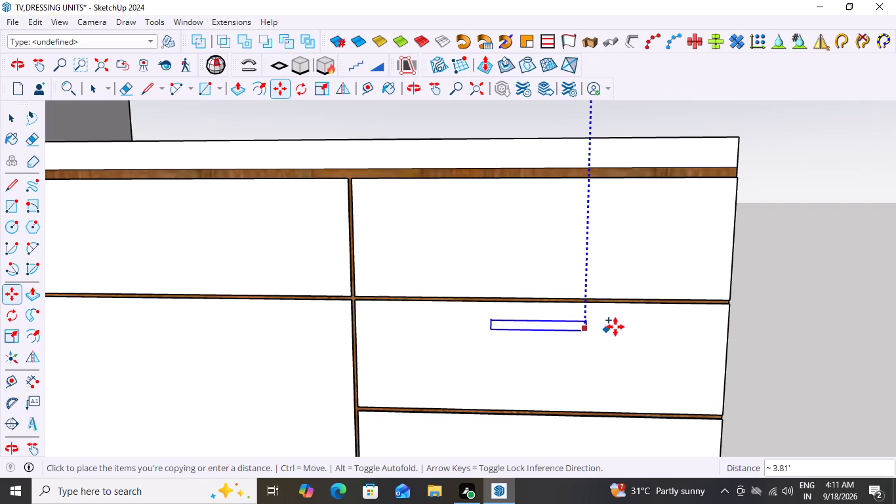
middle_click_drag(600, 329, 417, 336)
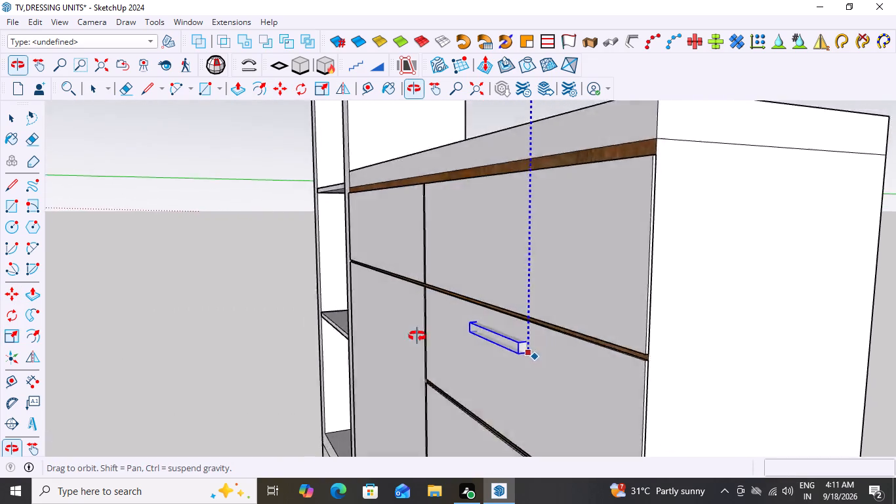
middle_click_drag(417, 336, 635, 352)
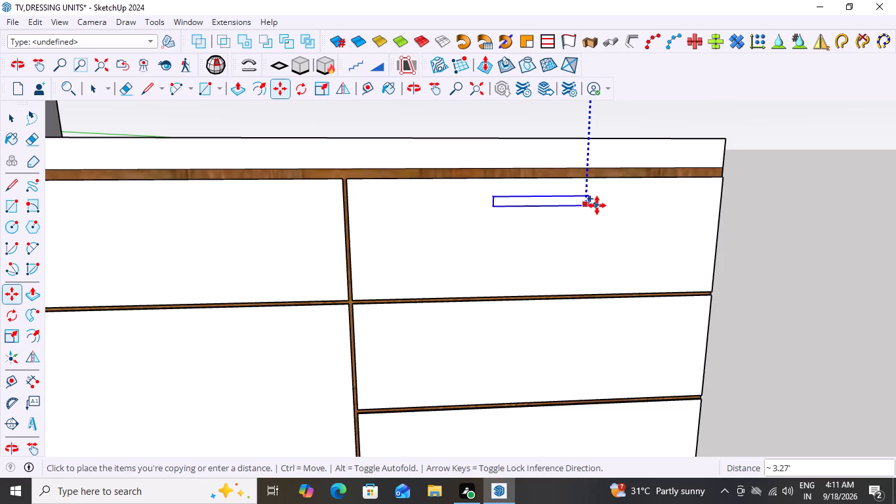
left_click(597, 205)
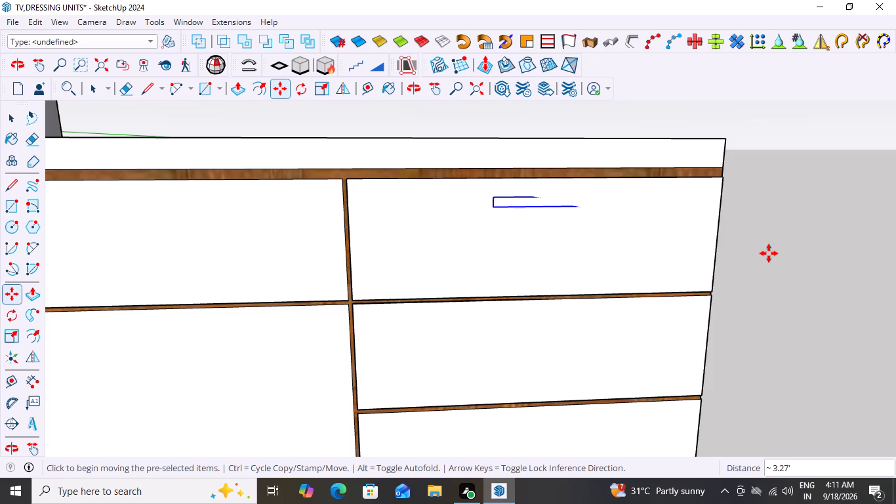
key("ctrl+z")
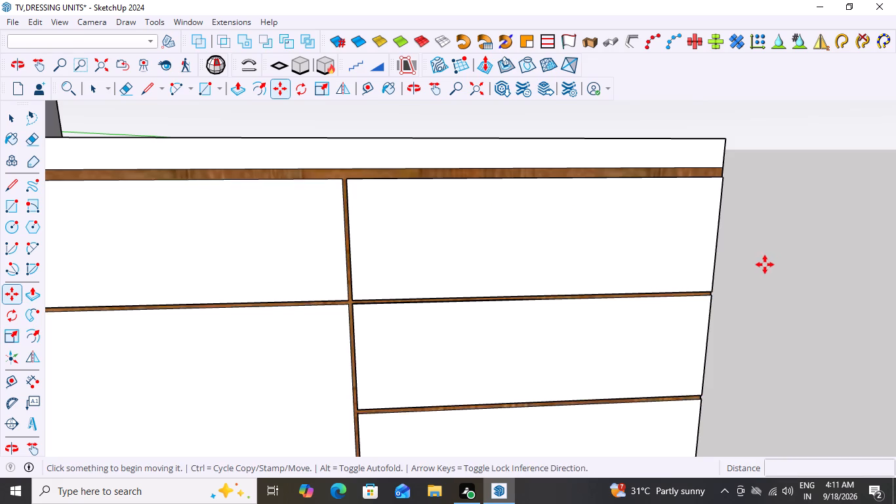
Copy the upper-right wall-cabinet door handle by its rear lower corner about 3.3' down onto the face of the top right drawer front.
scroll(763, 268, "down", 19)
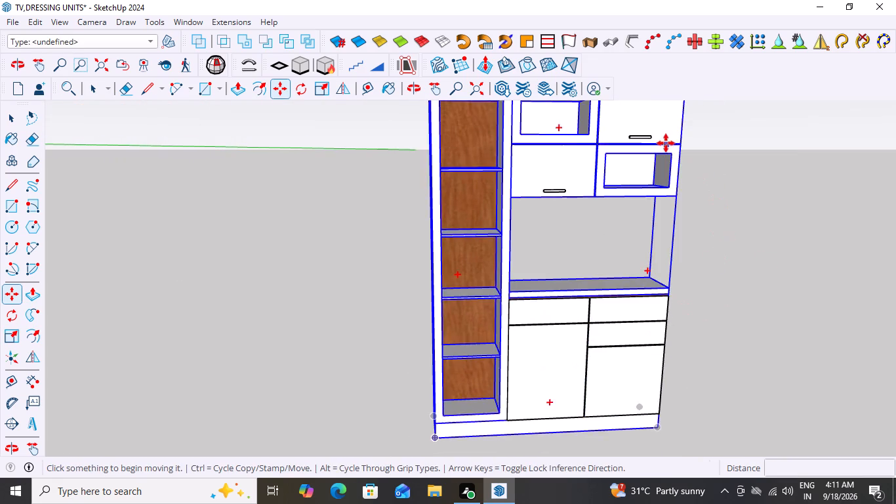
scroll(666, 142, "up", 1)
middle_click_drag(785, 234, 596, 305)
scroll(619, 206, "up", 2)
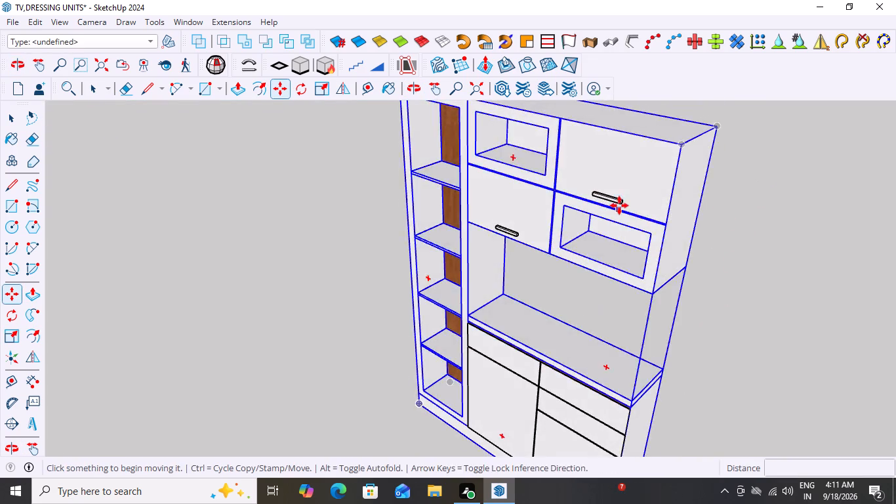
scroll(619, 205, "up", 10)
scroll(605, 188, "up", 13)
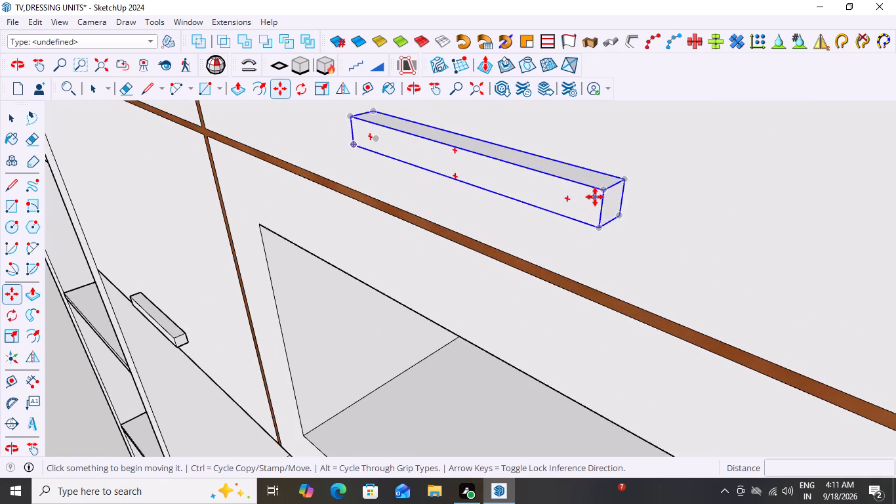
left_click(619, 216)
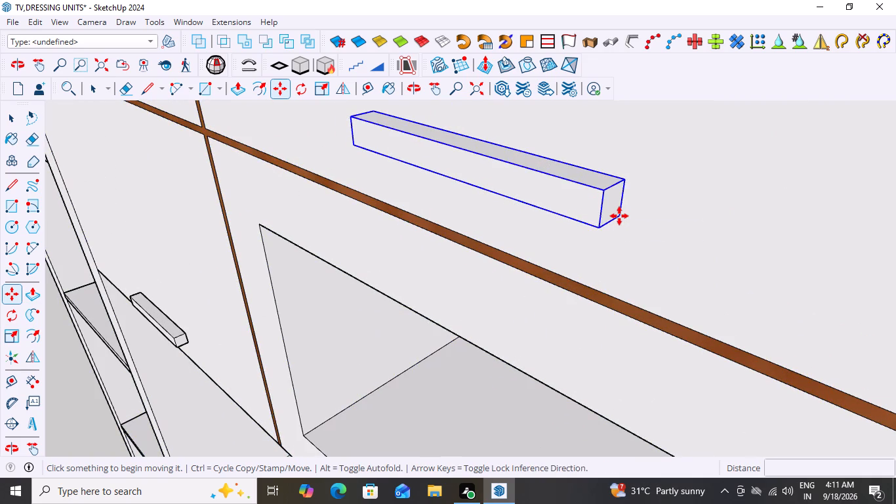
scroll(569, 294, "down", 10)
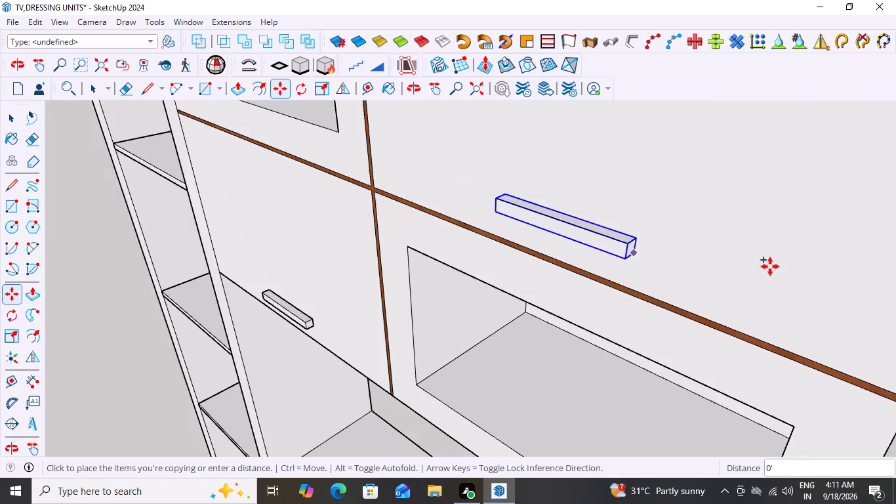
scroll(770, 266, "down", 10)
scroll(575, 331, "down", 5)
scroll(627, 339, "down", 1)
middle_click_drag(627, 339, 756, 290)
scroll(755, 292, "down", 3)
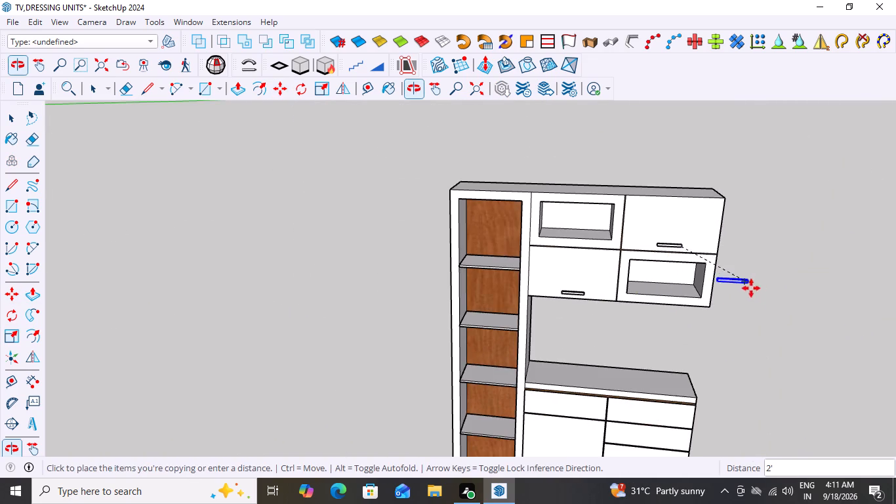
middle_click_drag(666, 414, 680, 285)
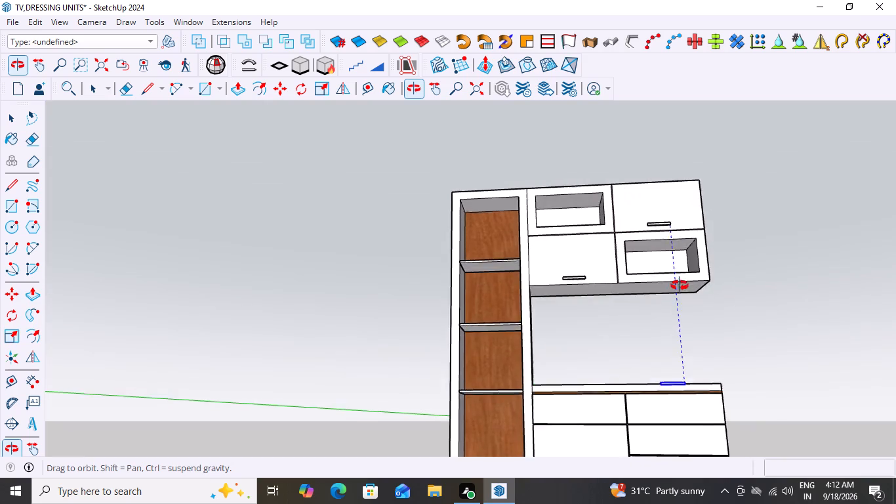
middle_click_drag(680, 285, 692, 351)
scroll(691, 360, "down", 1)
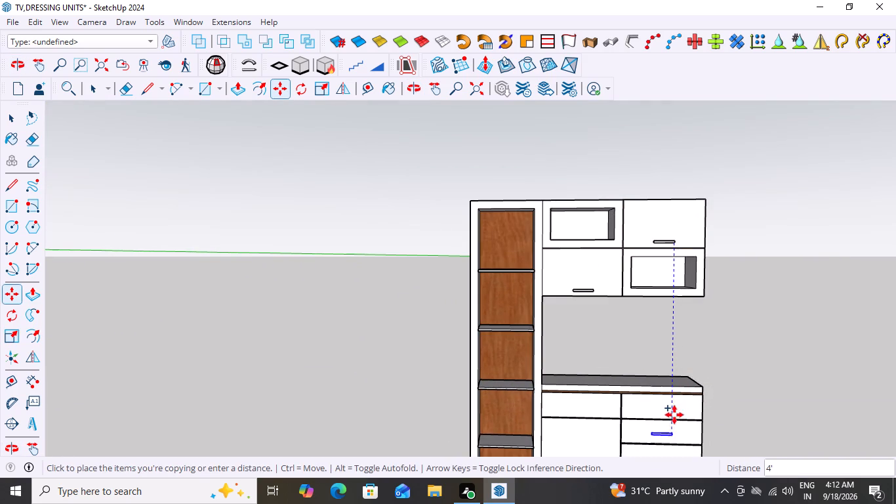
scroll(673, 422, "up", 9)
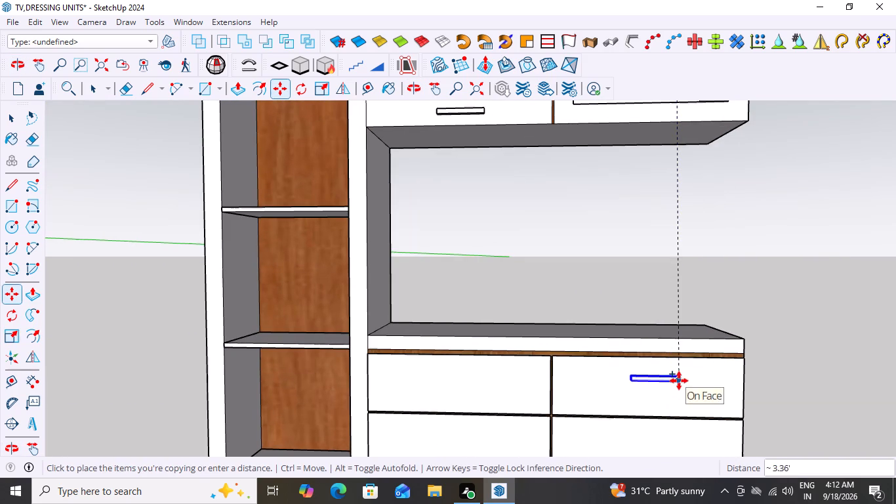
scroll(680, 396, "up", 8)
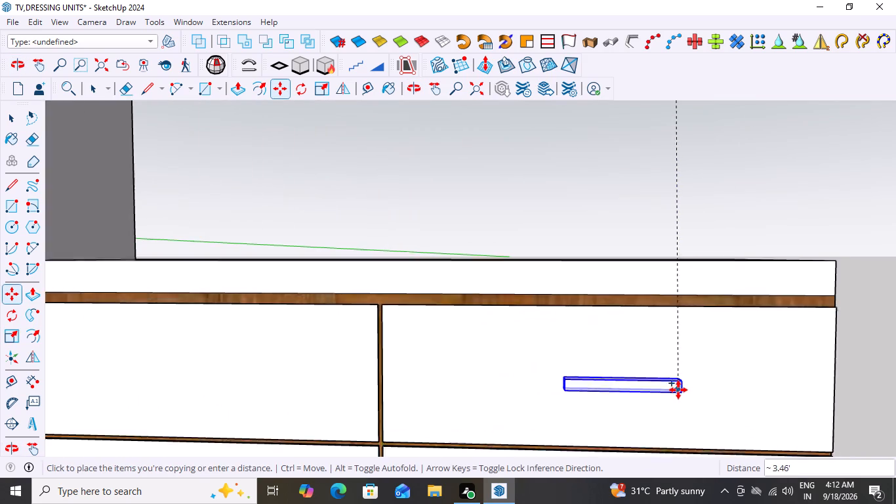
scroll(678, 390, "up", 6)
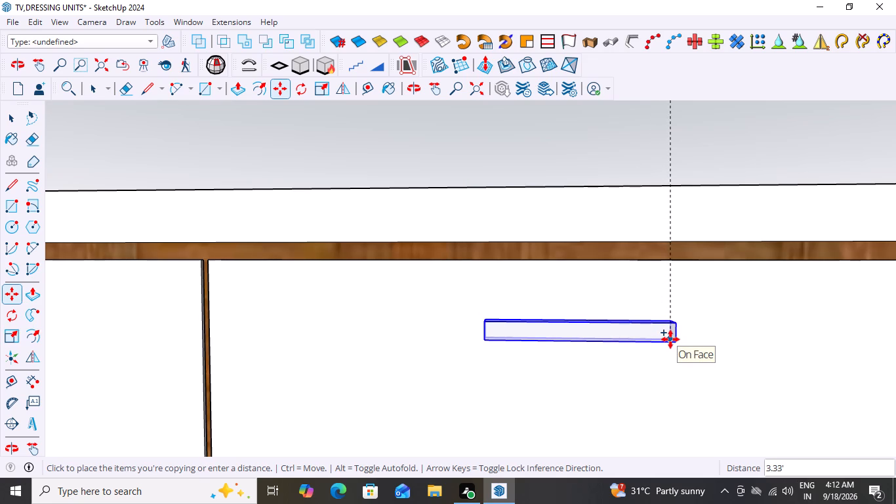
scroll(670, 339, "down", 3)
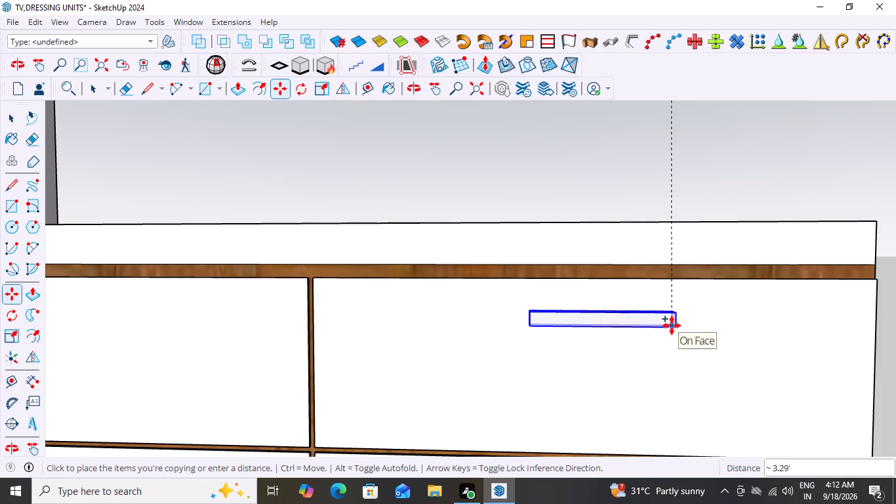
left_click(672, 329)
scroll(720, 358, "down", 7)
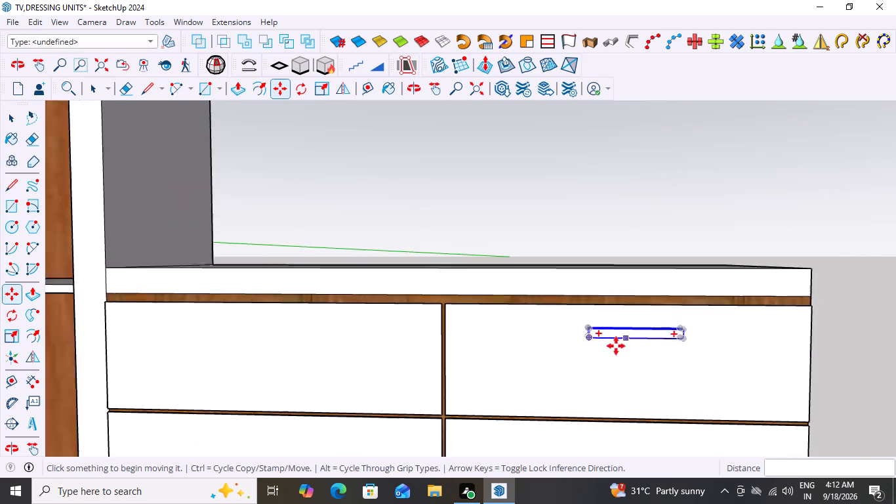
scroll(616, 346, "down", 6)
key("space")
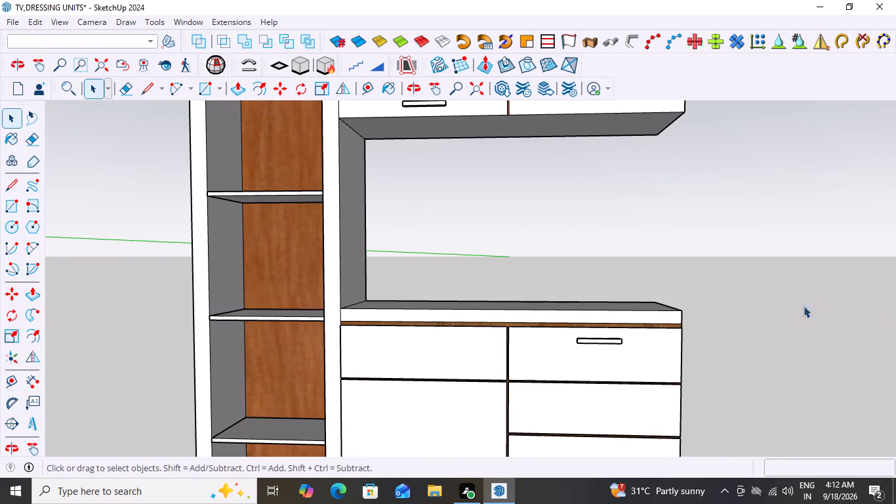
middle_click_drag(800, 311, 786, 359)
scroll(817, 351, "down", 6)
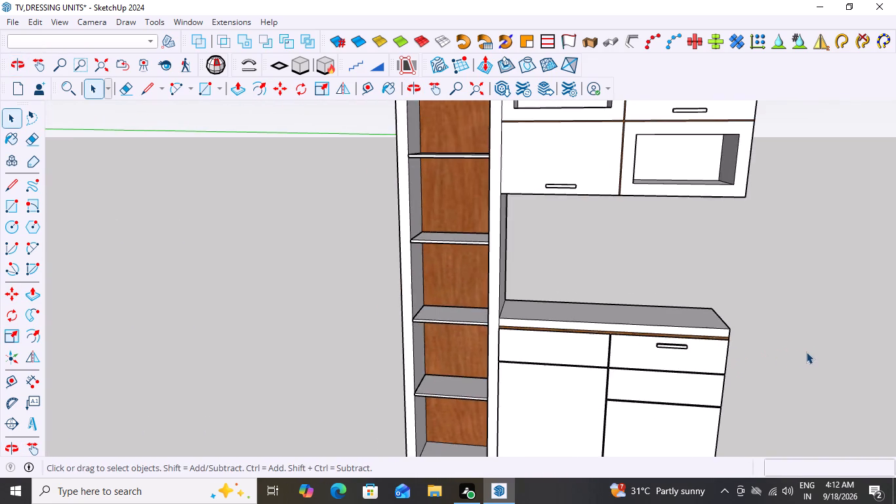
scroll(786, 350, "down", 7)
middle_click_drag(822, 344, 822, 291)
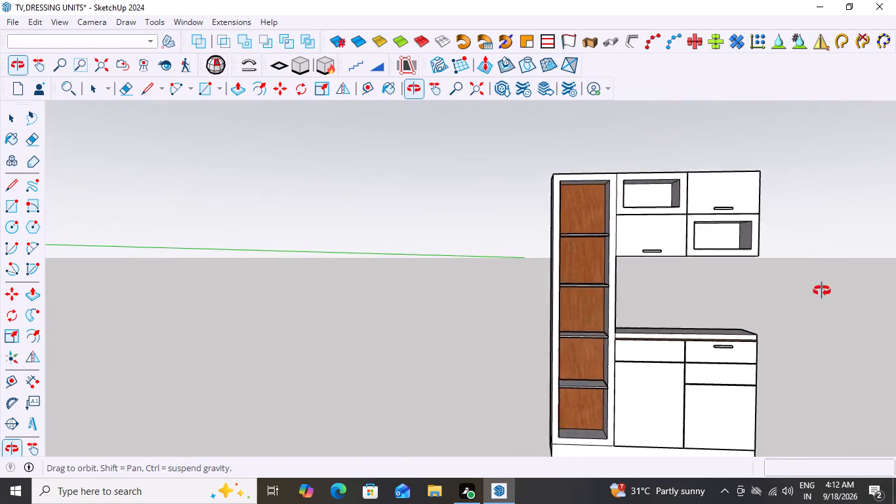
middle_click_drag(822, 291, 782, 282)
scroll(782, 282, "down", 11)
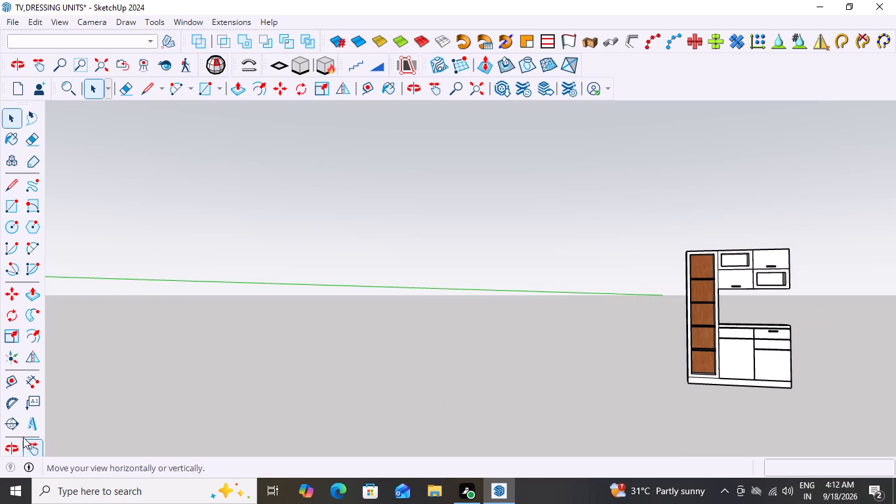
Examine the copied handle on the top right drawer front, both up close and within the whole cabinet unit.
left_click(34, 448)
left_click_drag(818, 357, 527, 348)
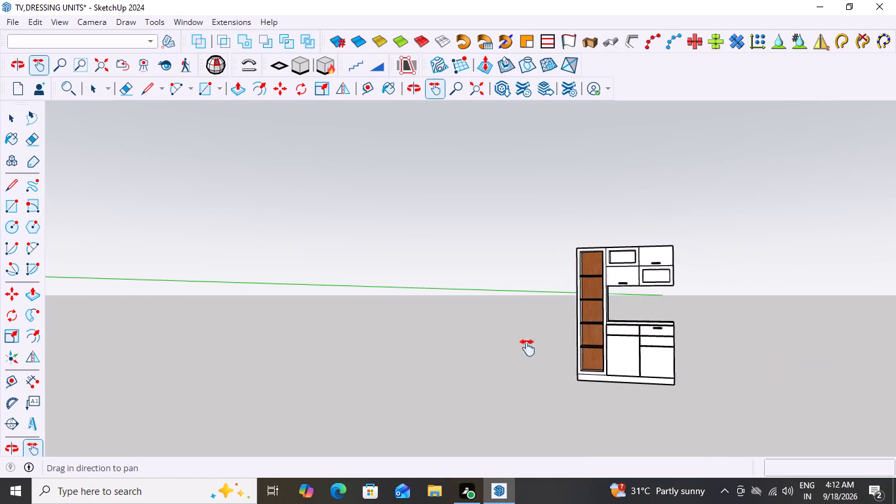
left_click_drag(527, 348, 288, 341)
middle_click_drag(607, 390, 693, 398)
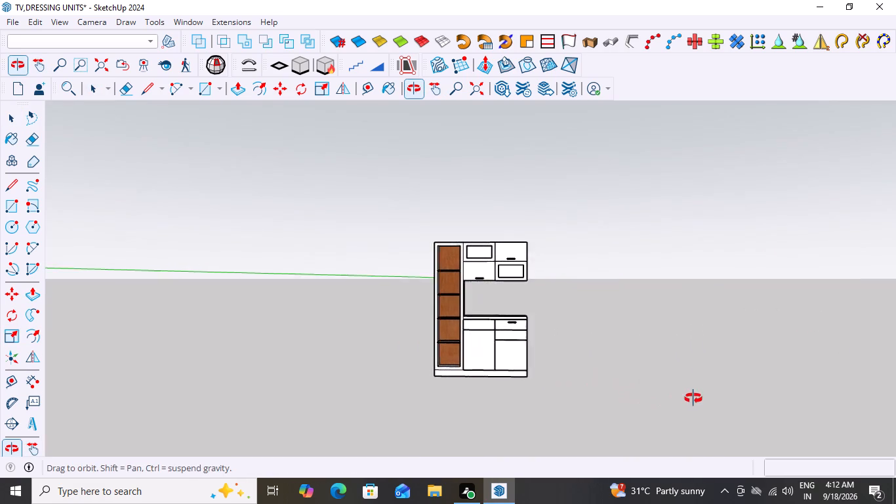
middle_click_drag(693, 398, 717, 400)
scroll(717, 400, "up", 1)
scroll(496, 287, "up", 10)
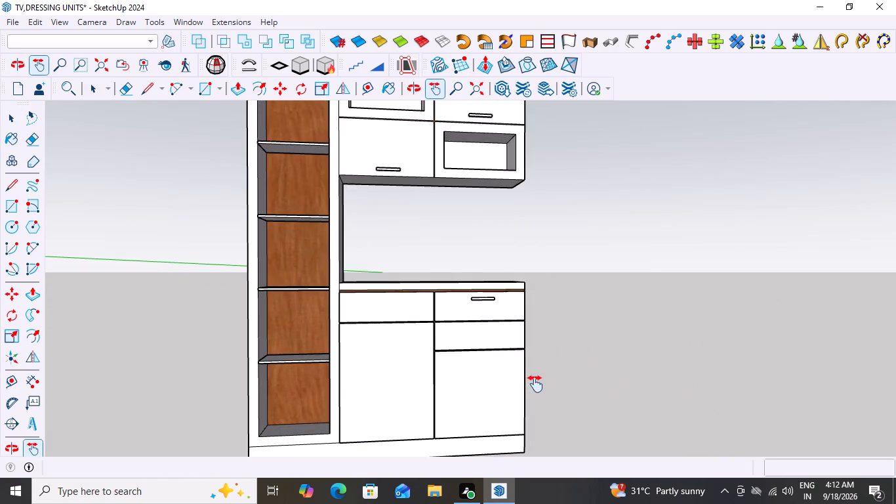
scroll(537, 384, "down", 4)
middle_click_drag(590, 377, 569, 398)
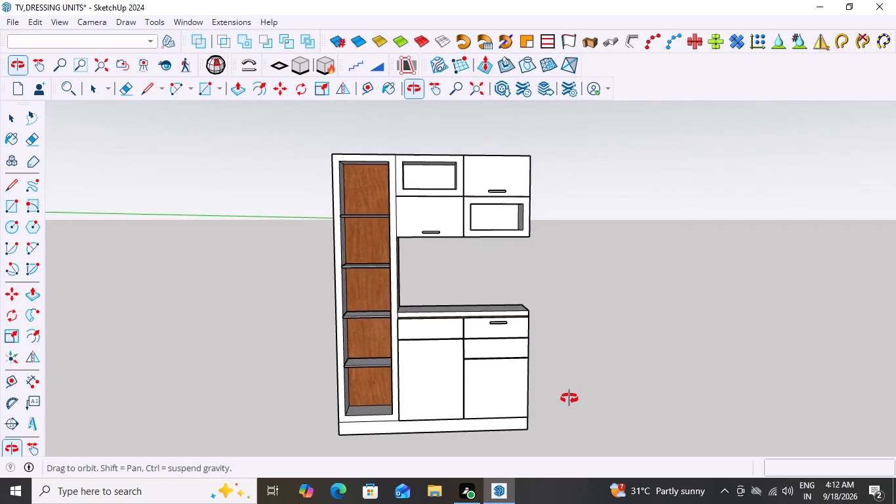
middle_click_drag(569, 398, 539, 397)
scroll(510, 339, "up", 6)
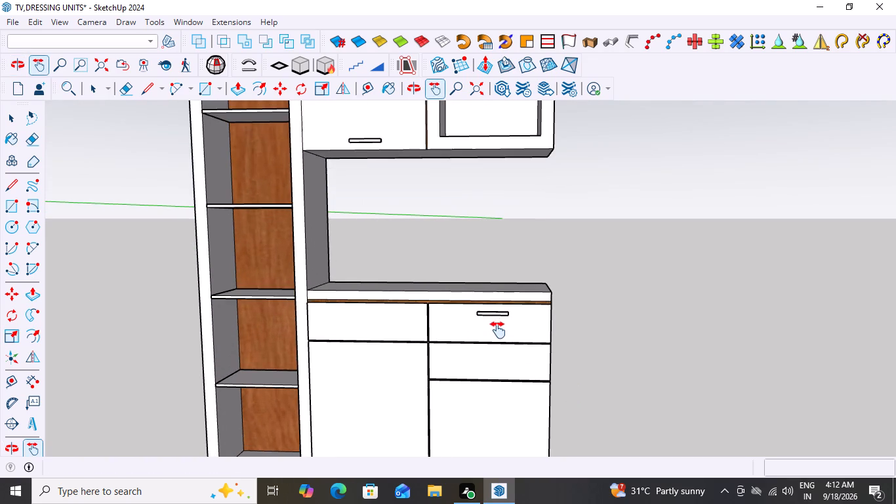
scroll(498, 330, "down", 5)
scroll(498, 333, "up", 6)
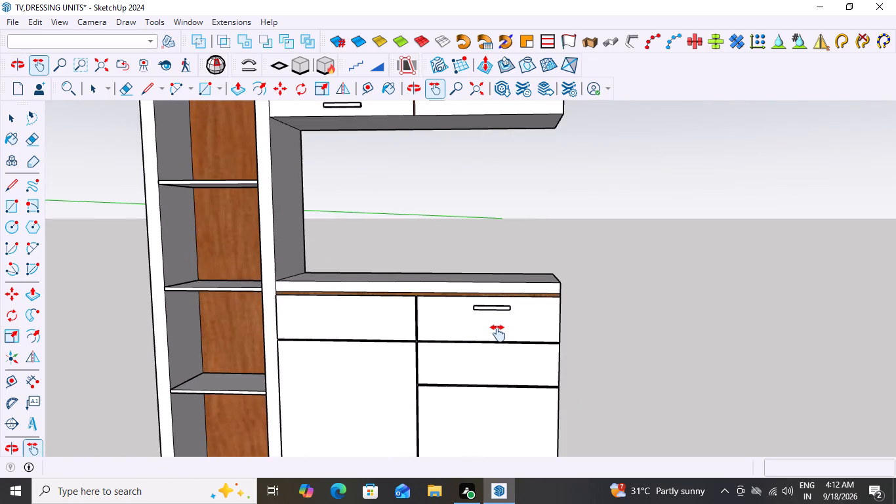
scroll(498, 333, "down", 4)
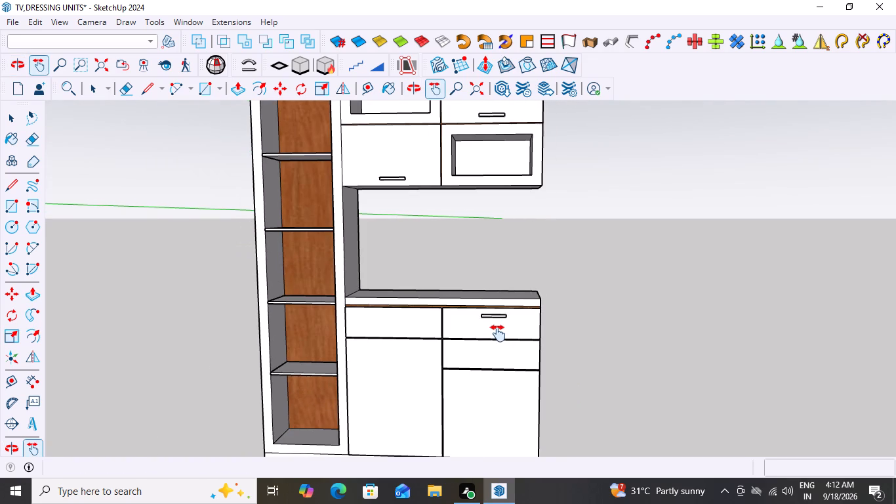
scroll(498, 333, "down", 4)
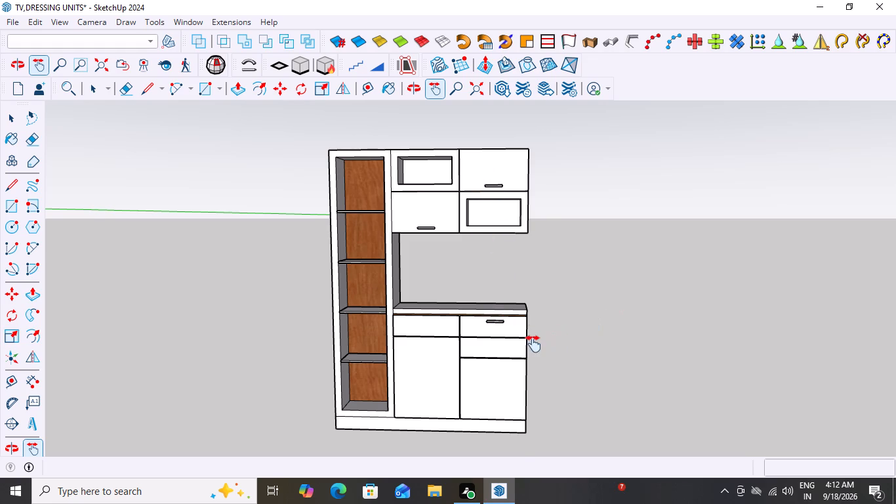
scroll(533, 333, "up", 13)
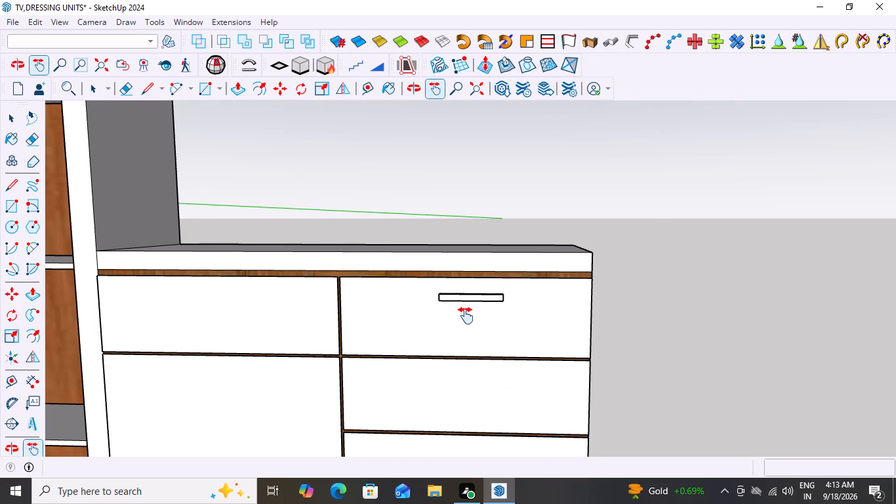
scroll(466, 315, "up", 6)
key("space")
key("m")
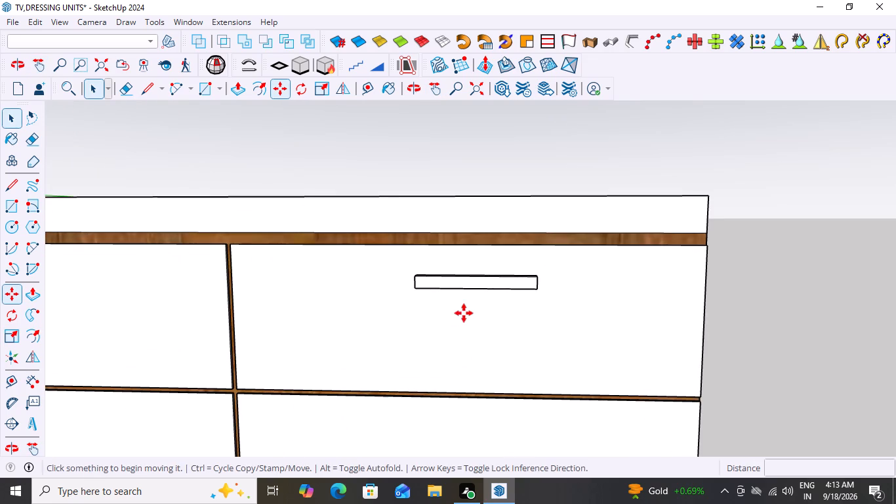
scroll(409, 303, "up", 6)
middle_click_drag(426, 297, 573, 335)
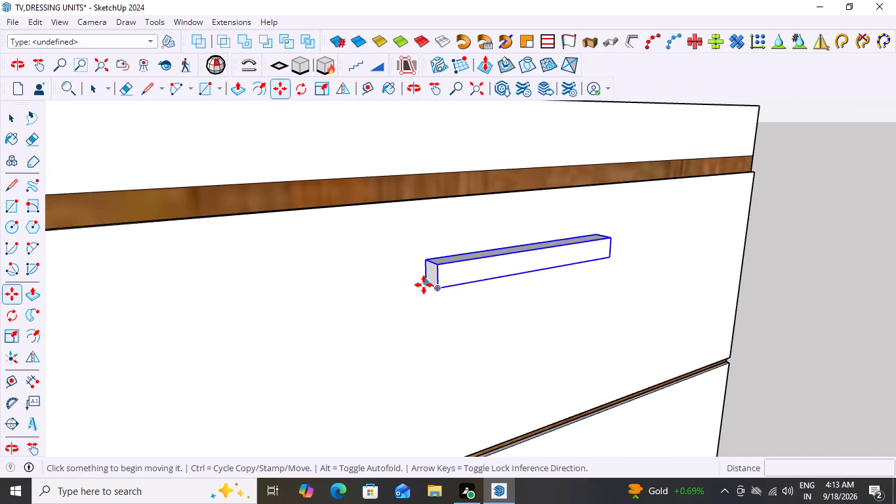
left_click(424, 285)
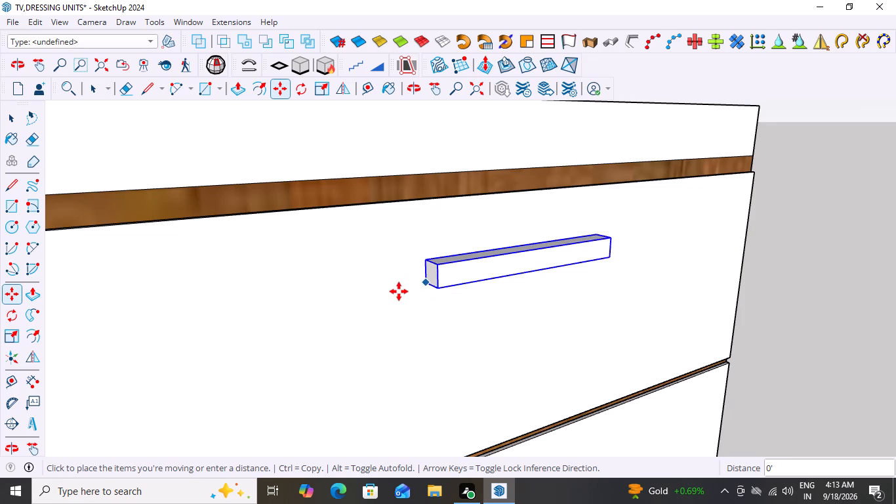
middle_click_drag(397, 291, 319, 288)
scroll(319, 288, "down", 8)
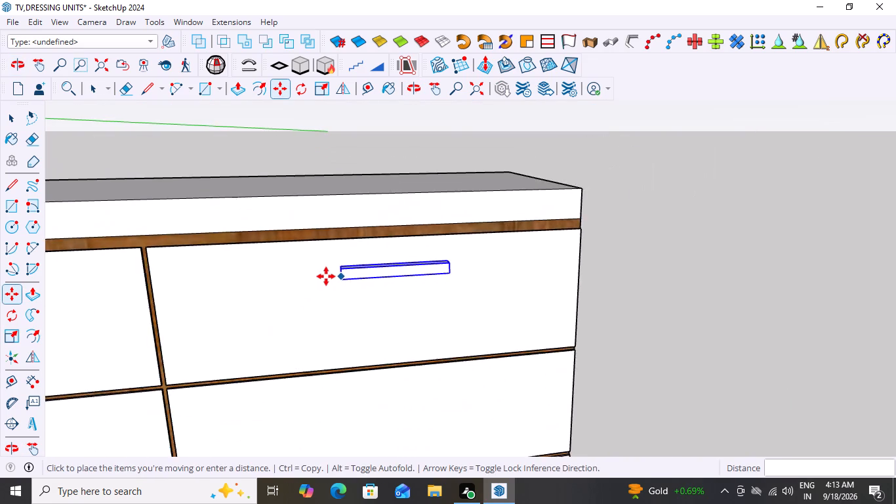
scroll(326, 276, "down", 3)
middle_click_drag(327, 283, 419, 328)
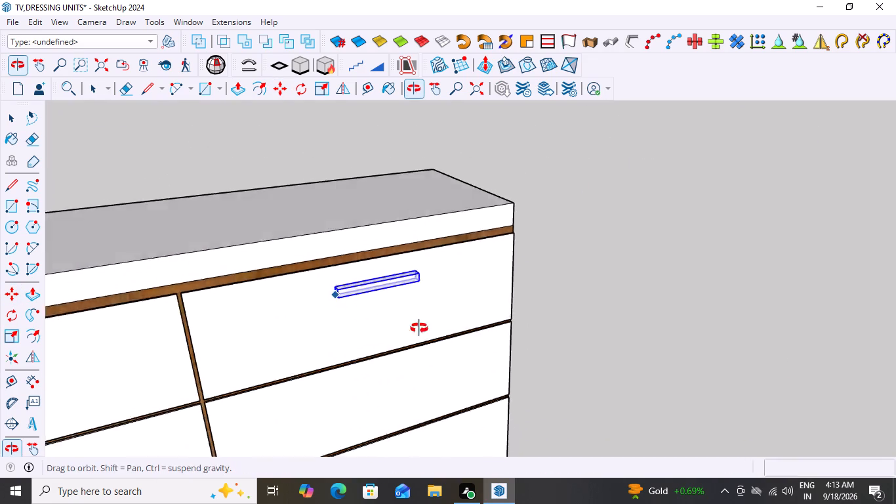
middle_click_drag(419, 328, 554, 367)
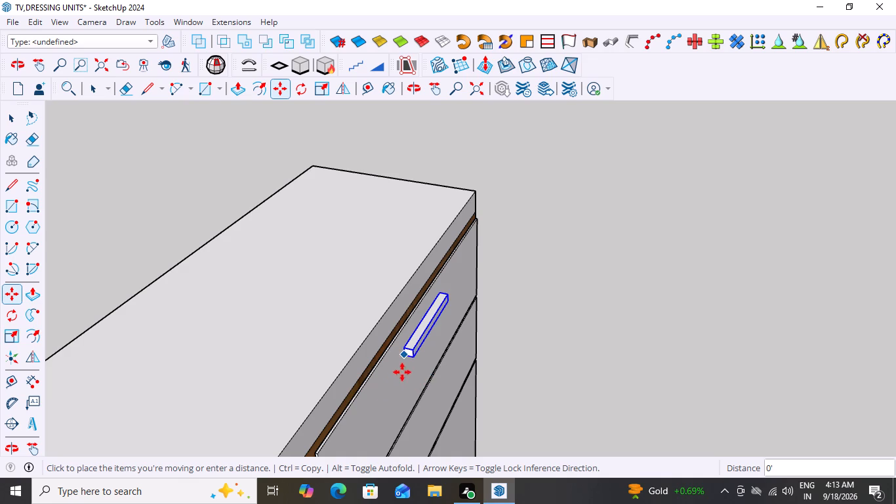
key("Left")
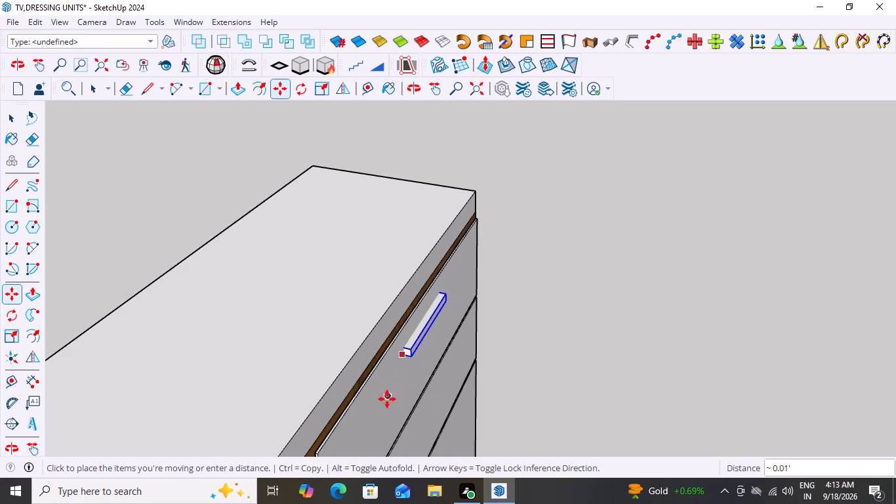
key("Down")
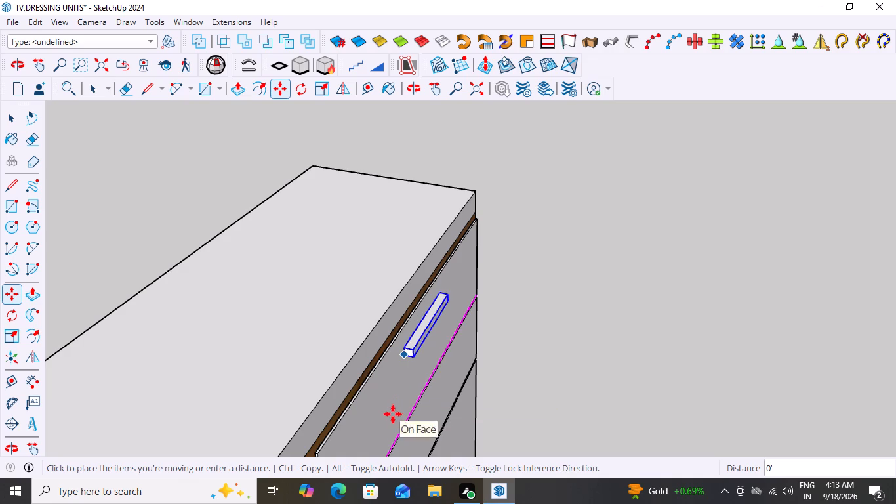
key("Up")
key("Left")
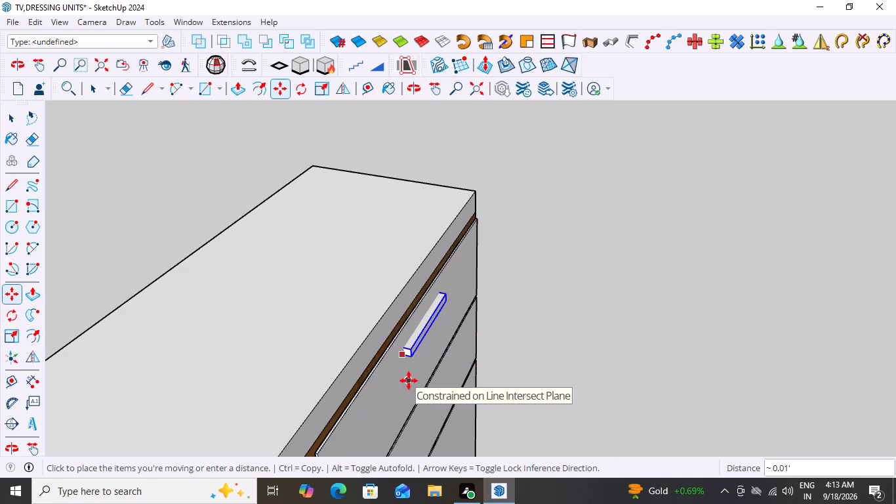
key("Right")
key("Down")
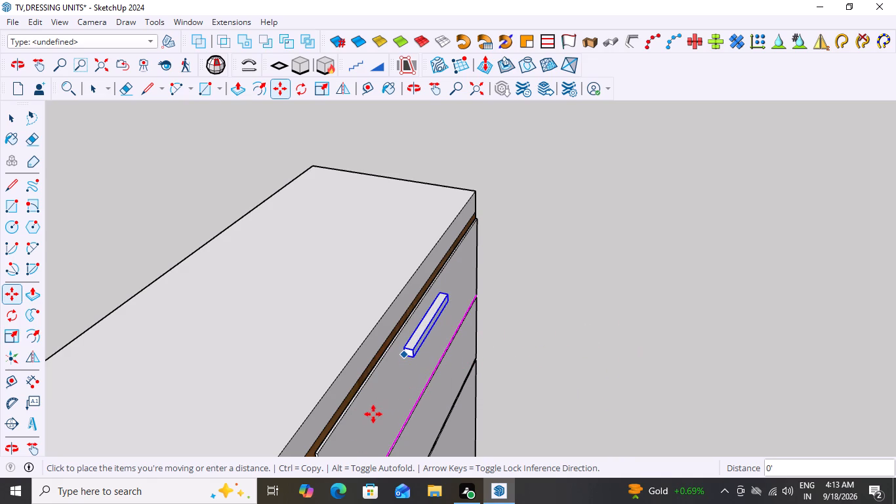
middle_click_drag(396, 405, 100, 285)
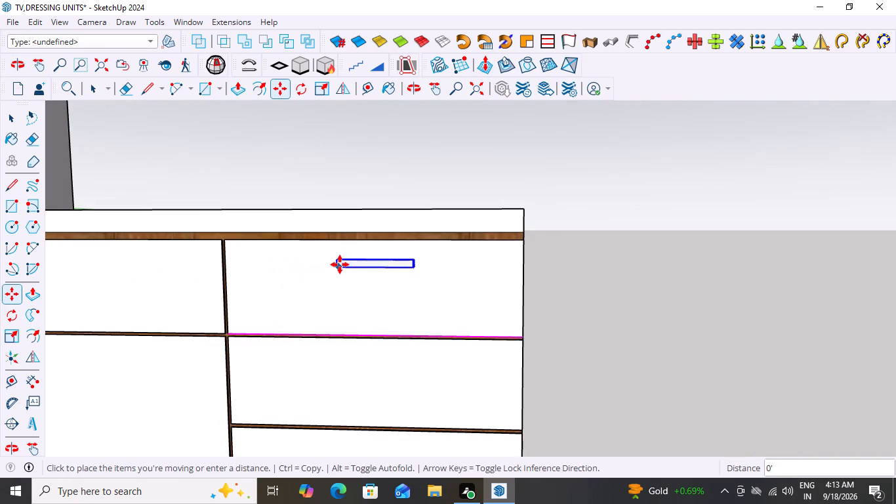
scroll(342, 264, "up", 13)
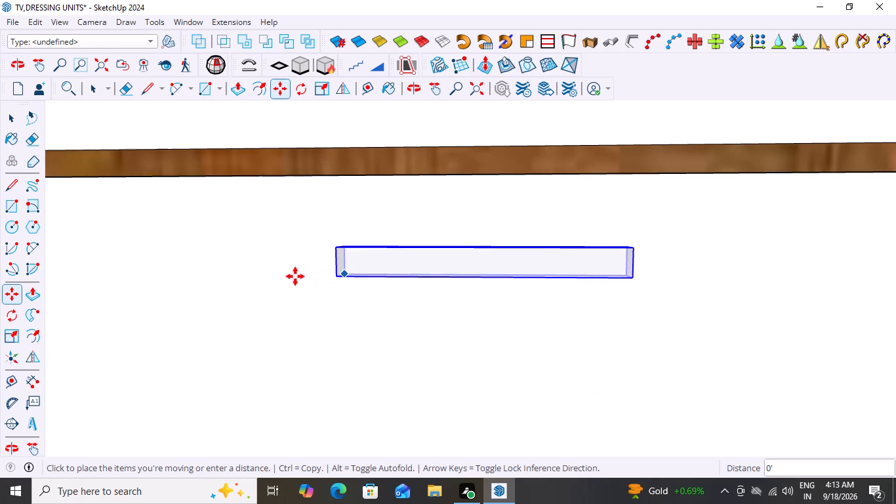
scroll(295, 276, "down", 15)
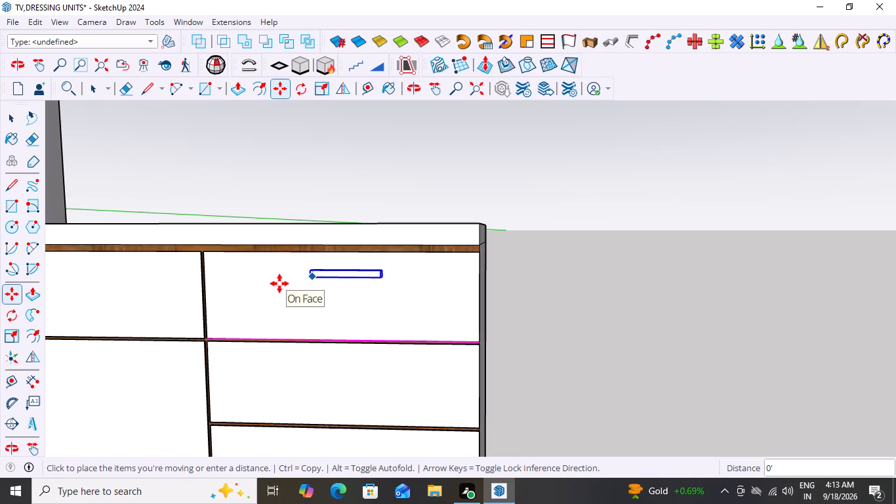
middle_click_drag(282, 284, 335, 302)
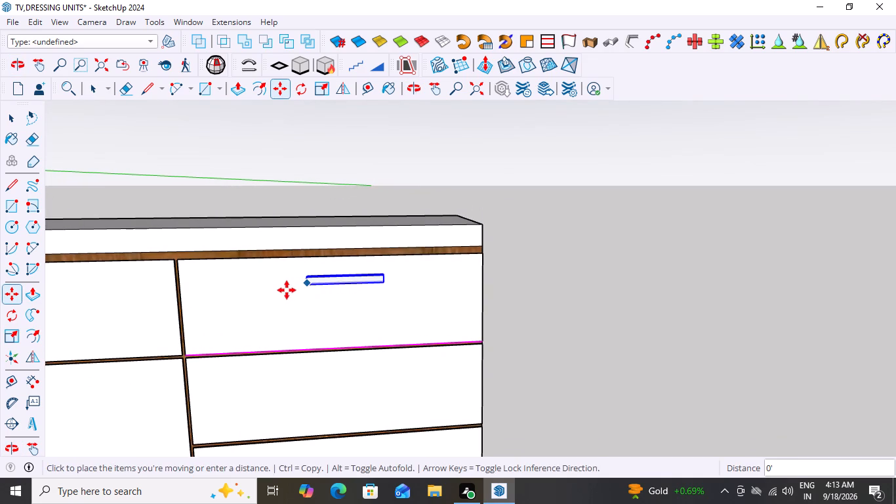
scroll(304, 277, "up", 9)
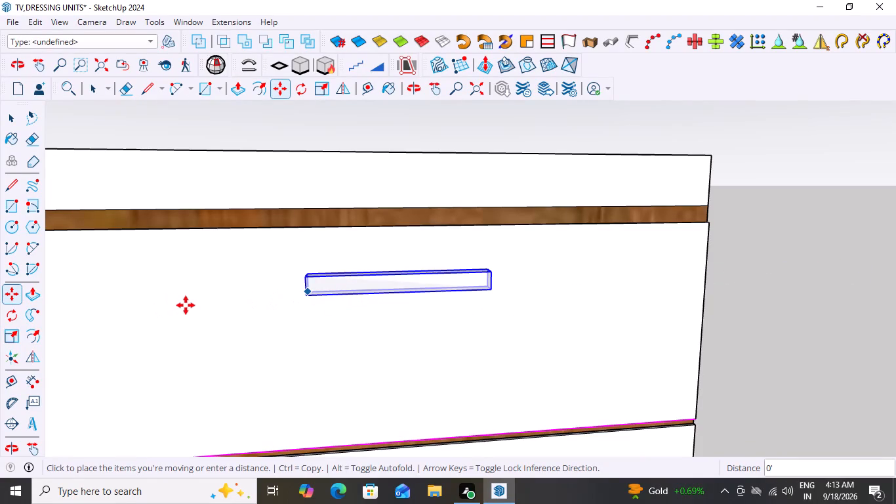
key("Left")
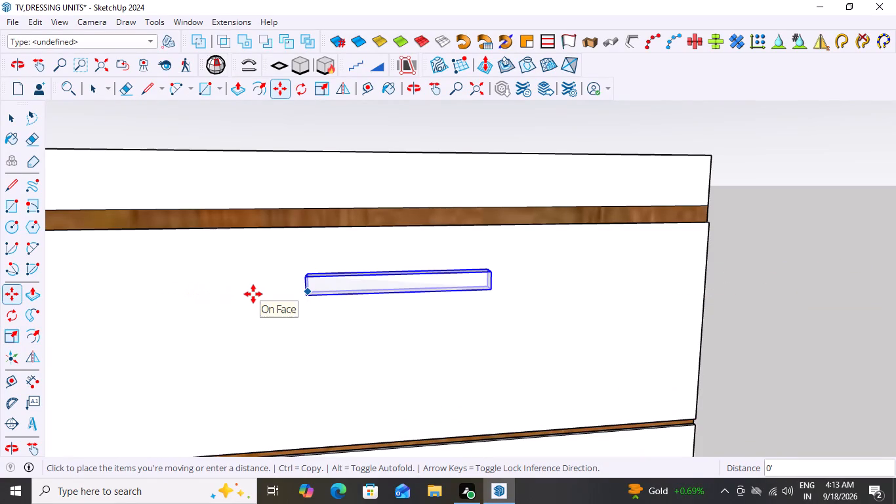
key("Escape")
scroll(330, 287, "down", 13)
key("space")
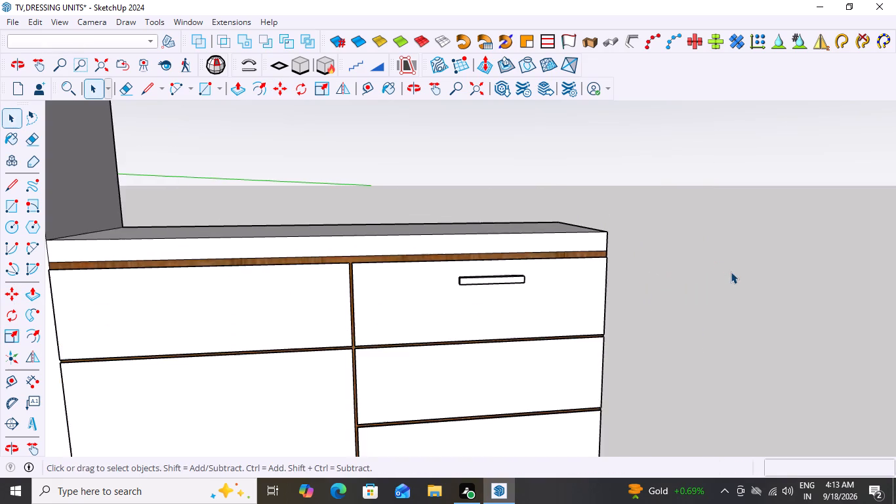
Check the drawer handle's placement against the wall-cabinet handles from several angles and up close.
scroll(731, 272, "down", 15)
middle_click_drag(801, 296, 774, 306)
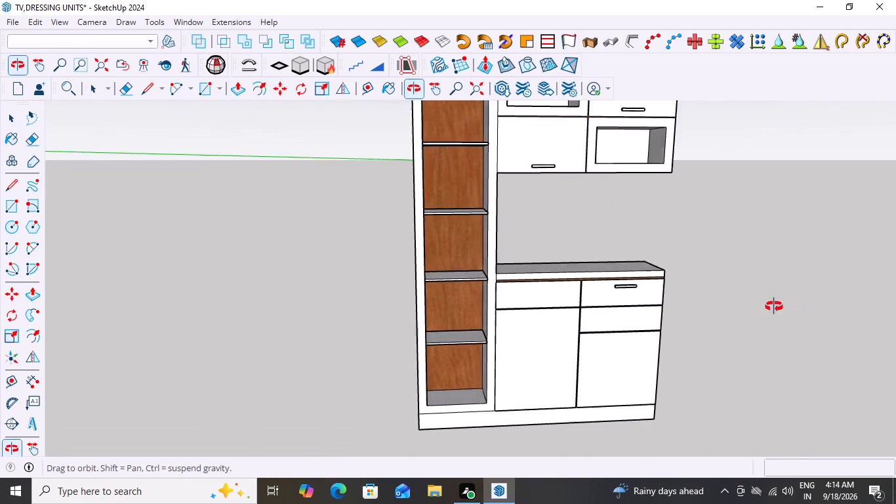
middle_click_drag(774, 306, 771, 287)
scroll(768, 299, "down", 7)
middle_click_drag(776, 247, 738, 225)
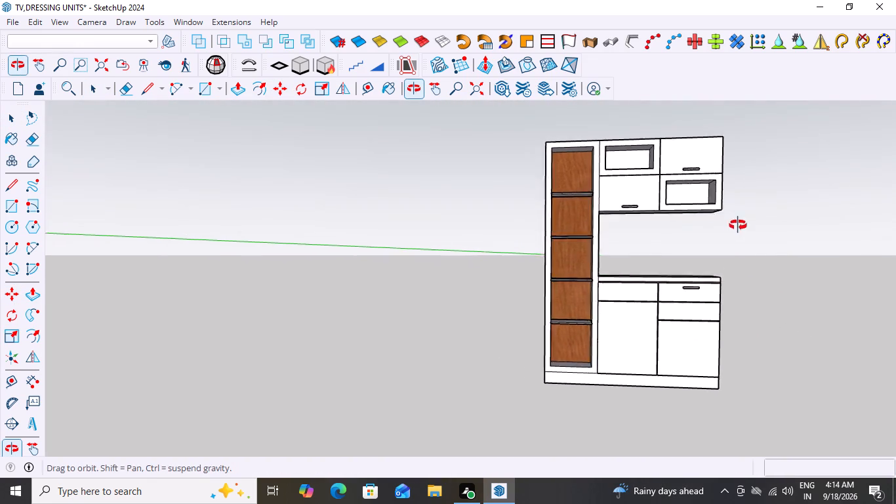
middle_click_drag(738, 225, 761, 241)
scroll(761, 241, "up", 1)
scroll(842, 305, "up", 2)
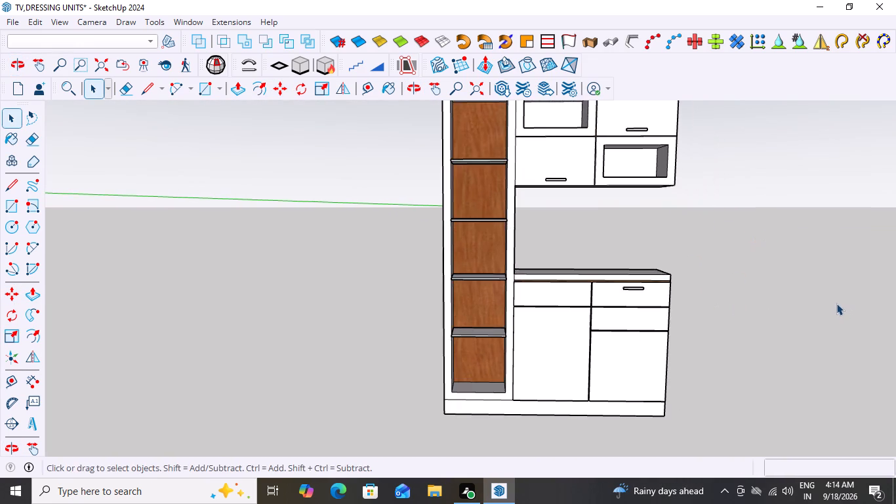
scroll(836, 303, "up", 1)
scroll(834, 301, "down", 3)
middle_click_drag(830, 301, 804, 293)
scroll(800, 299, "down", 3)
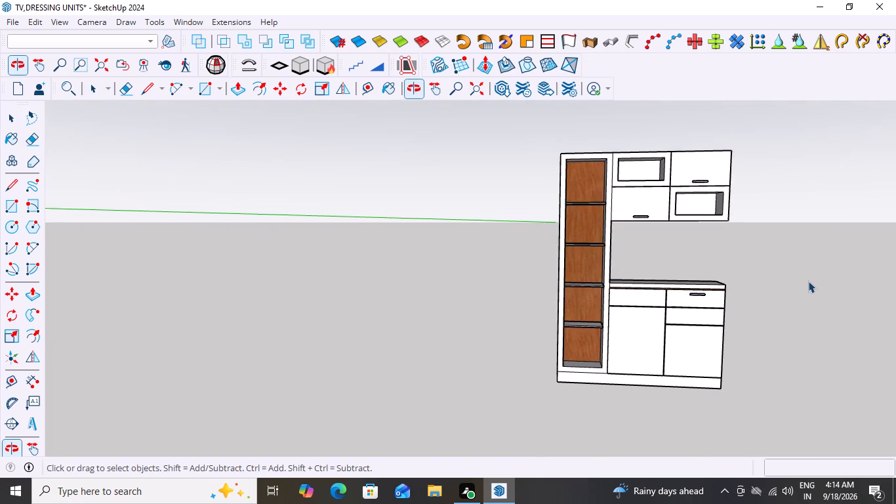
scroll(809, 280, "down", 1)
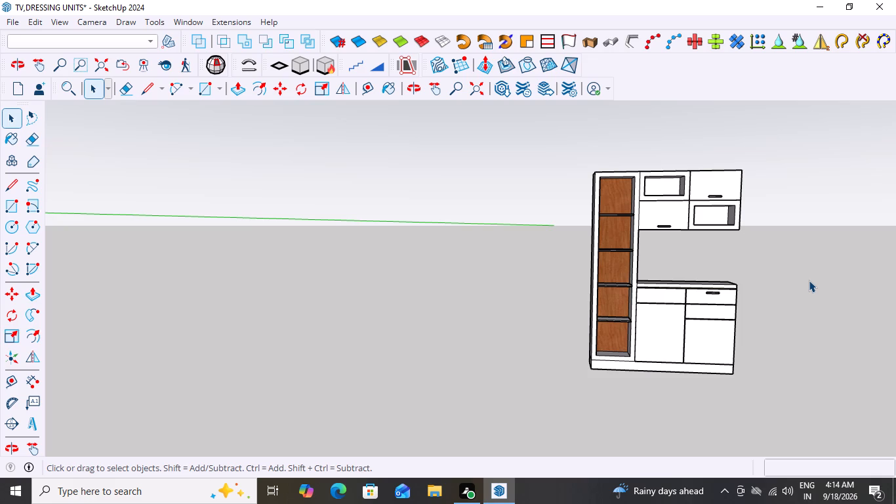
middle_click_drag(755, 337, 794, 335)
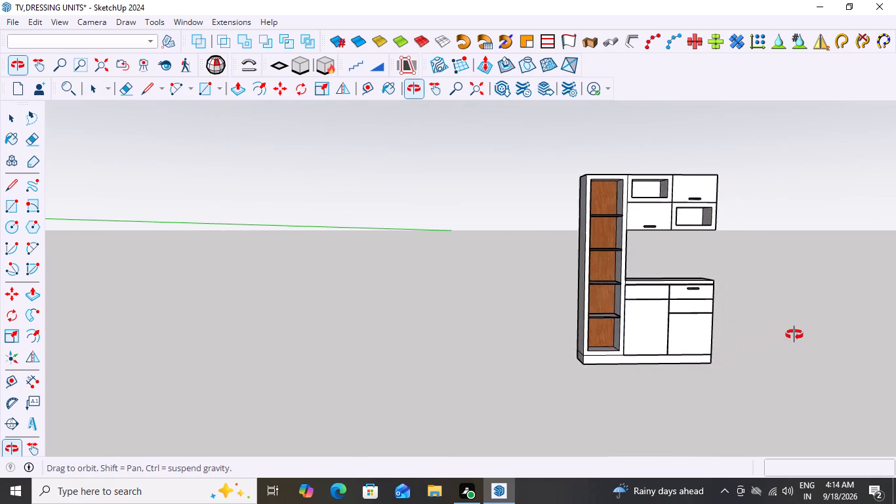
middle_click_drag(794, 335, 793, 335)
scroll(794, 335, "up", 6)
scroll(710, 270, "up", 2)
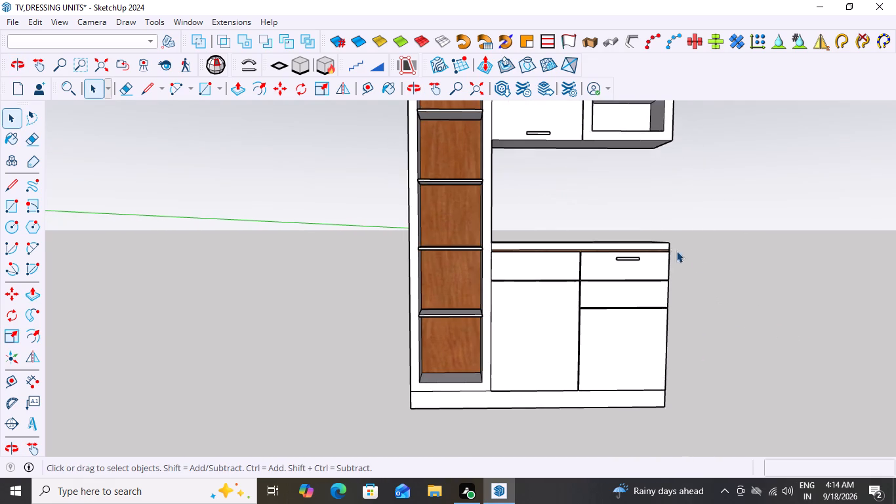
scroll(668, 247, "up", 16)
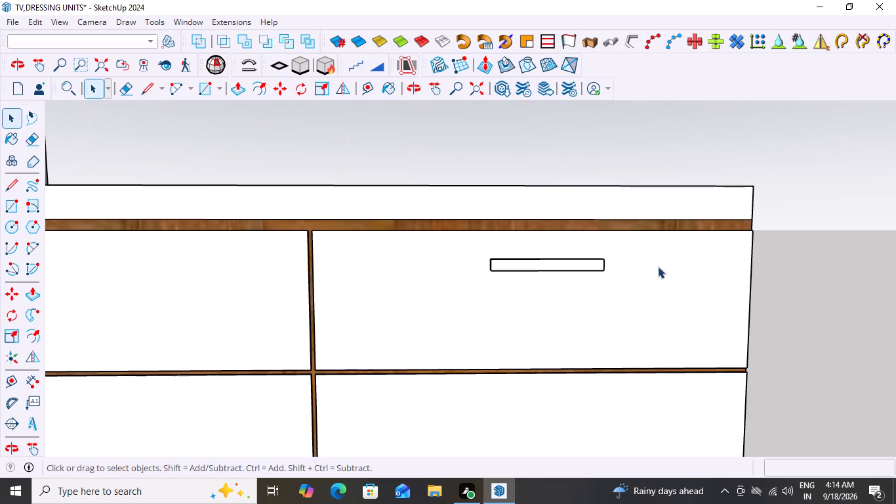
scroll(658, 266, "down", 7)
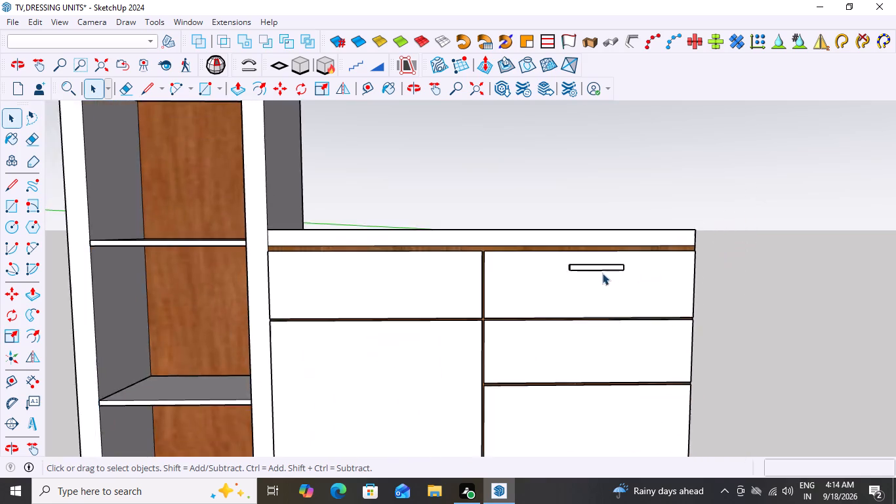
Copy the upper-right wall-cabinet door handle by its rear lower corner about 3.85' straight down onto the second right drawer front.
scroll(602, 273, "down", 15)
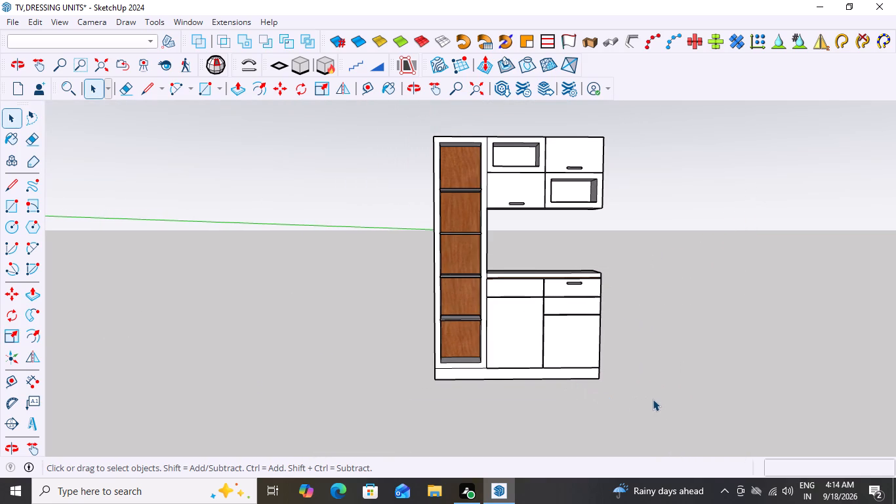
scroll(652, 399, "up", 1)
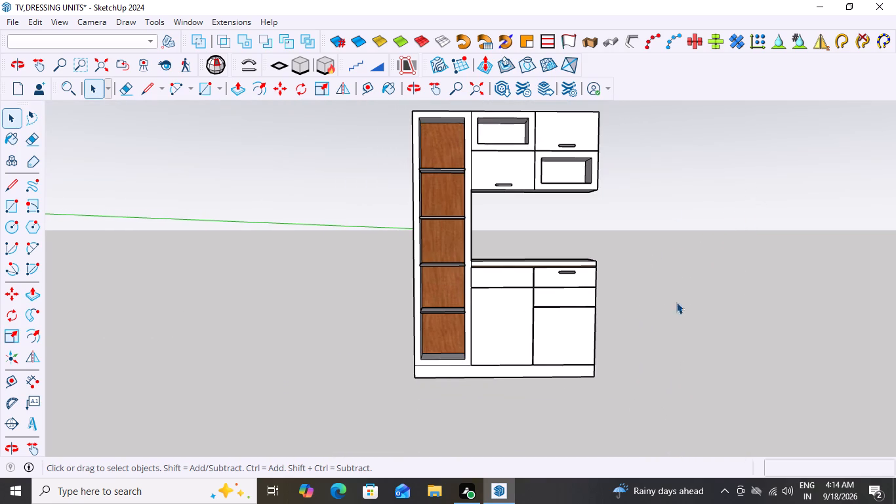
scroll(577, 127, "up", 7)
left_click(567, 150)
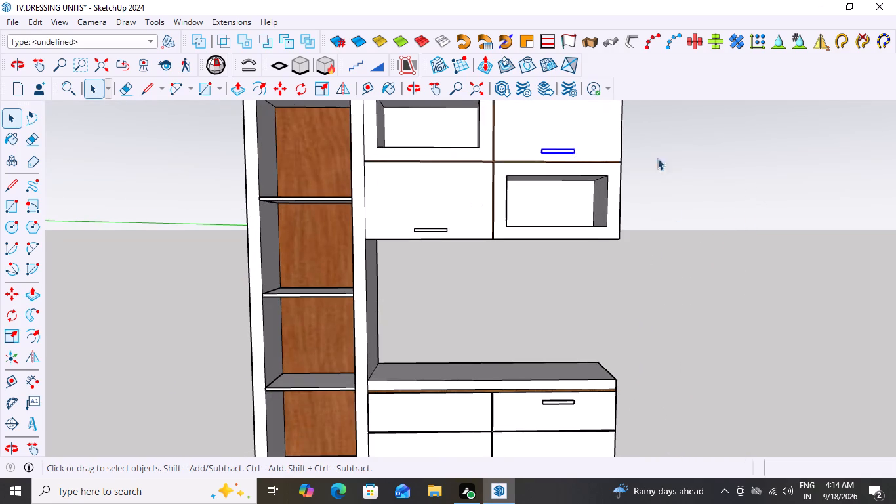
middle_click_drag(685, 173, 482, 226)
scroll(540, 177, "up", 13)
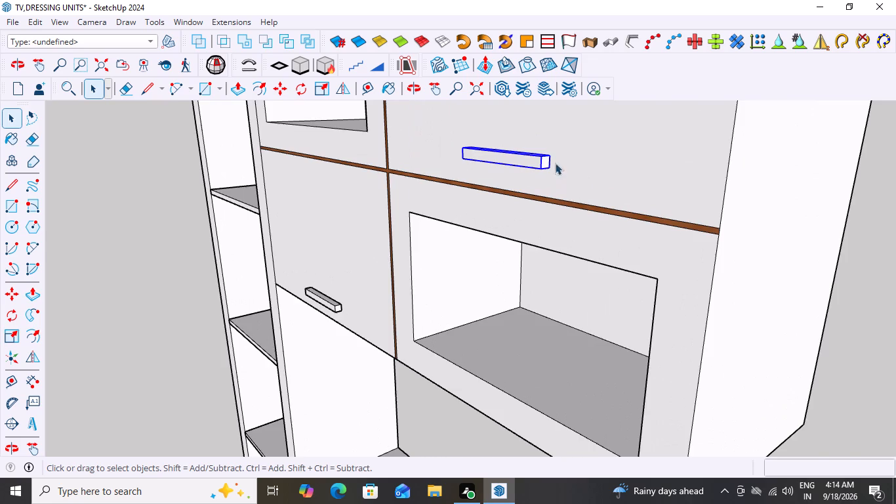
scroll(555, 163, "up", 6)
key("m")
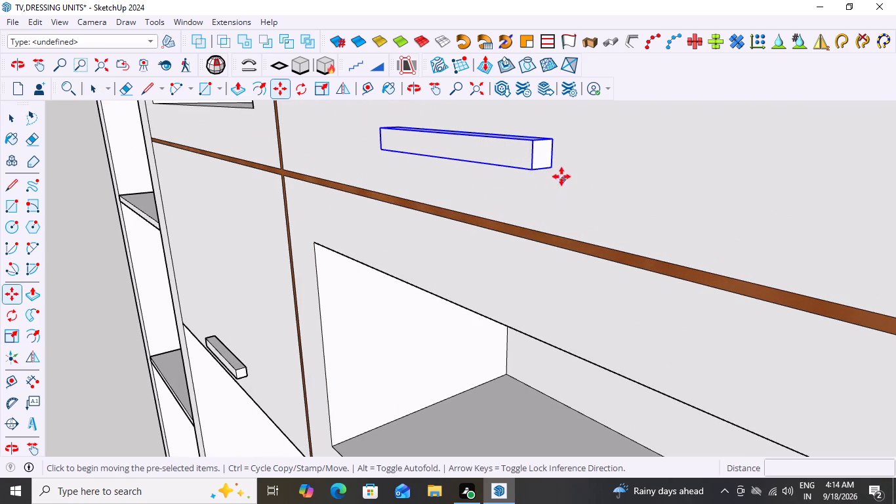
left_click(552, 168)
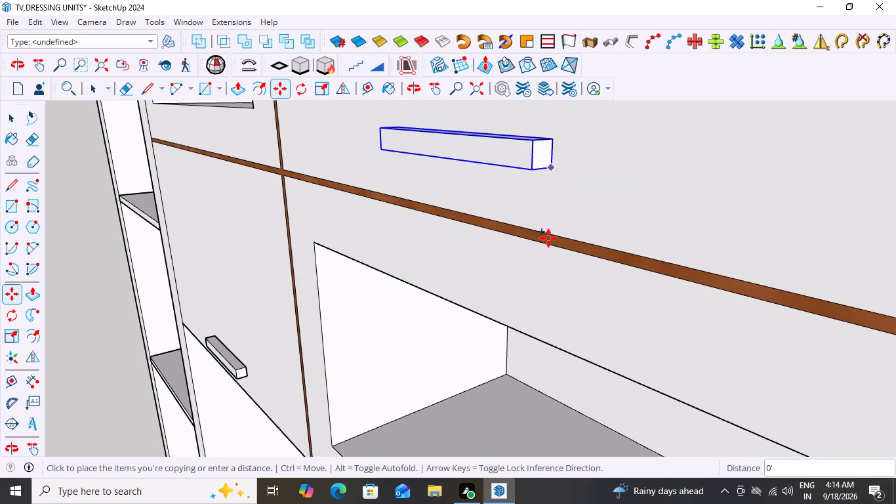
scroll(539, 308, "down", 8)
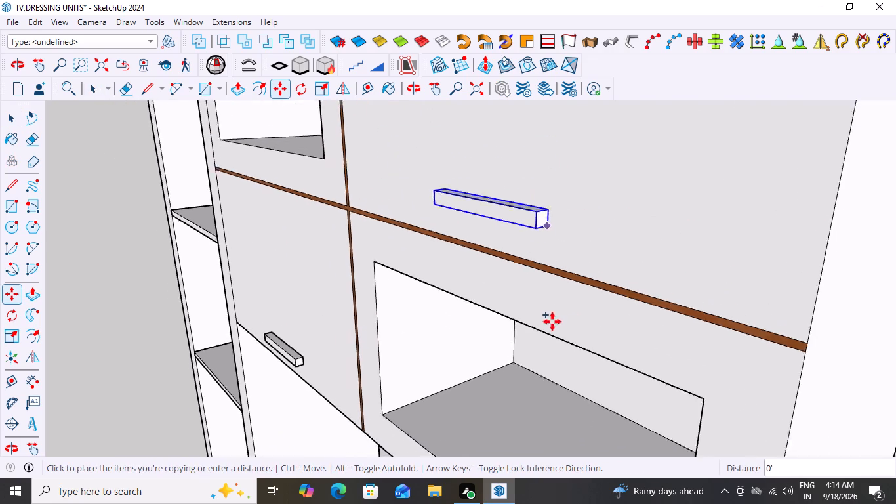
scroll(552, 322, "down", 10)
key("Left")
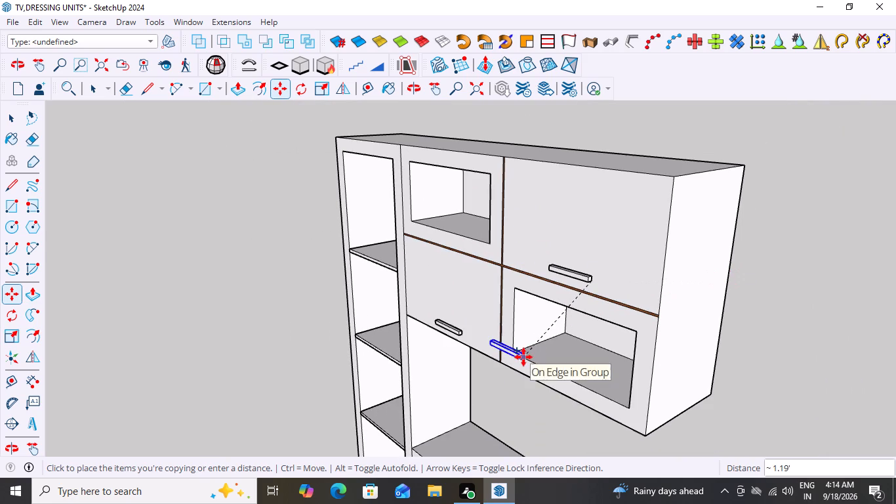
key("Up")
scroll(583, 396, "down", 13)
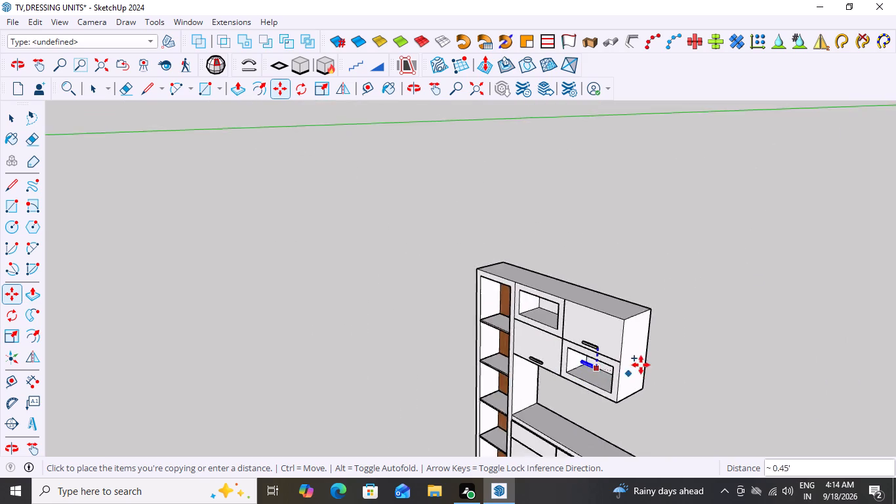
scroll(641, 365, "down", 16)
middle_click_drag(712, 400, 876, 366)
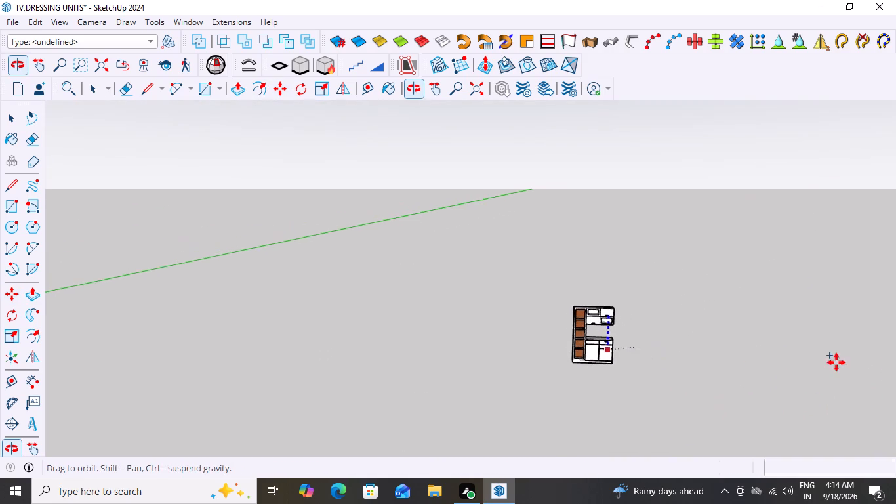
scroll(652, 375, "up", 3)
scroll(598, 348, "up", 18)
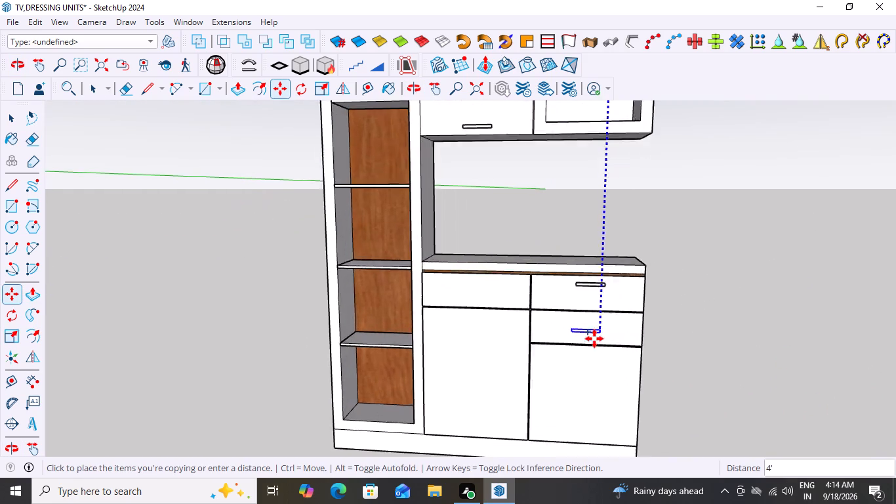
scroll(594, 339, "up", 5)
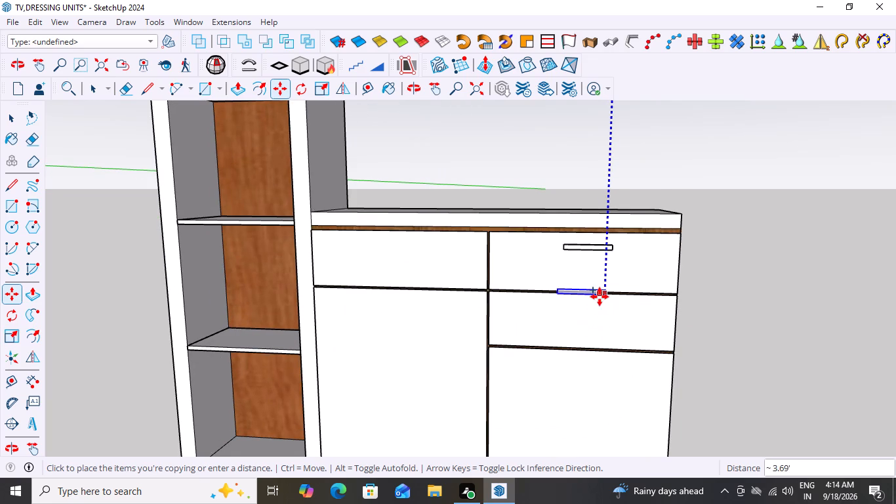
scroll(600, 318, "up", 8)
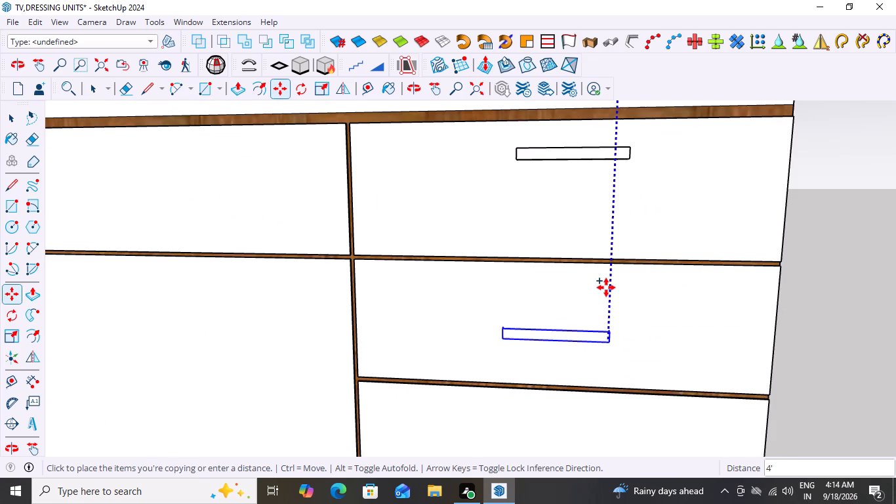
middle_click_drag(610, 289, 380, 315)
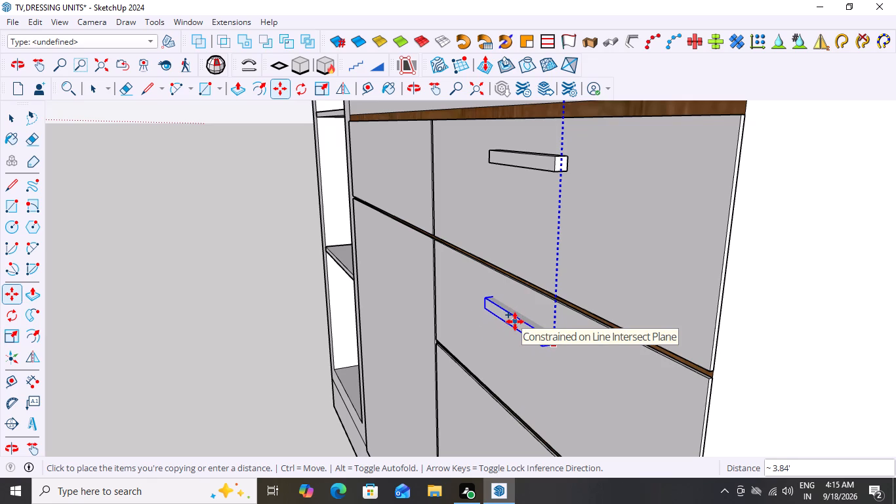
middle_click_drag(514, 324, 740, 304)
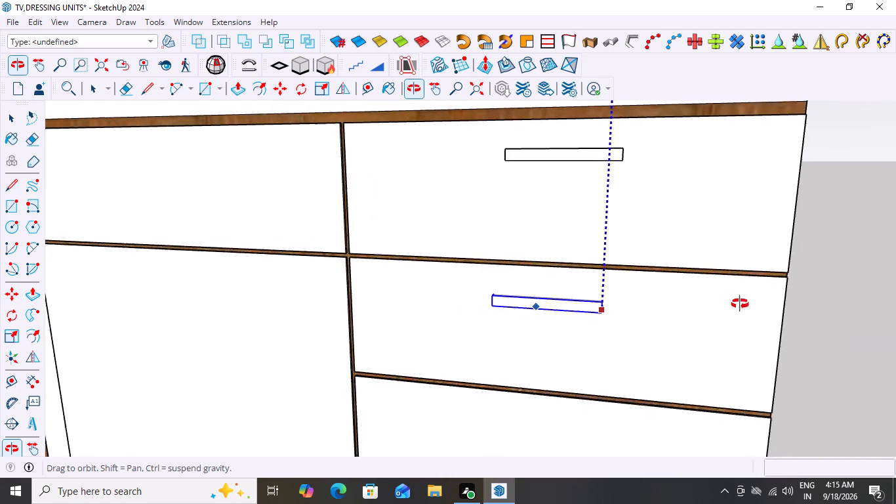
middle_click_drag(740, 304, 767, 297)
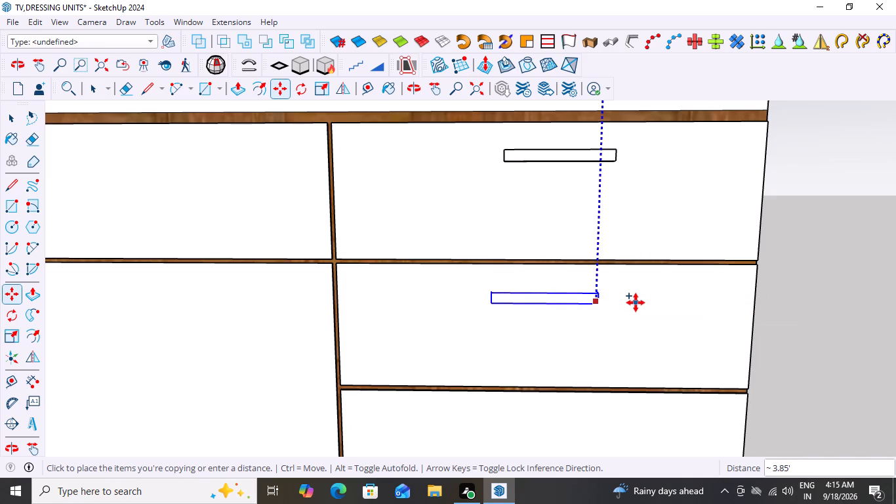
left_click(636, 303)
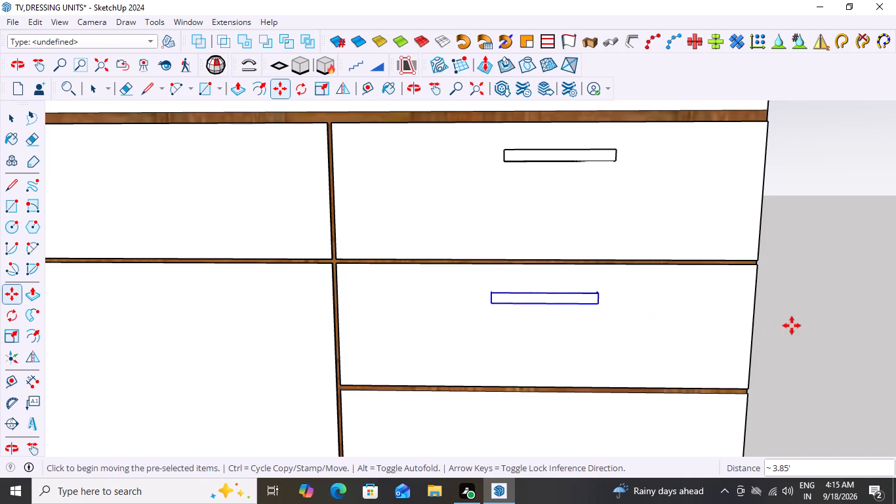
key("space")
Move the second right drawer's handle about 0.01' outward so its rear lower corner sits on the drawer face.
middle_click_drag(855, 323, 575, 367)
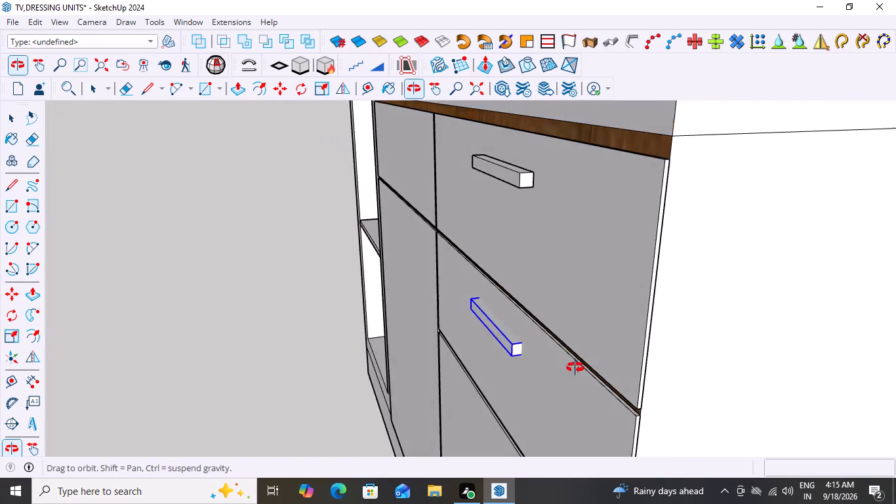
middle_click_drag(575, 367, 592, 364)
left_click(763, 327)
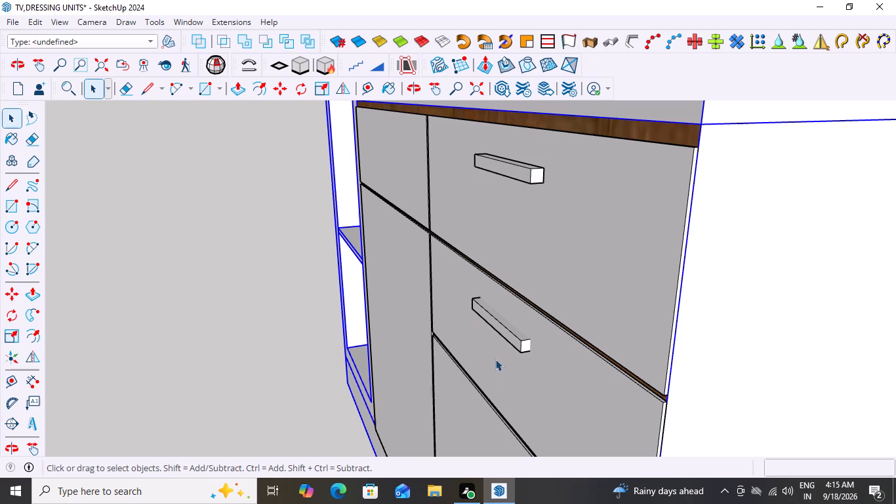
scroll(497, 353, "up", 7)
left_click(553, 343)
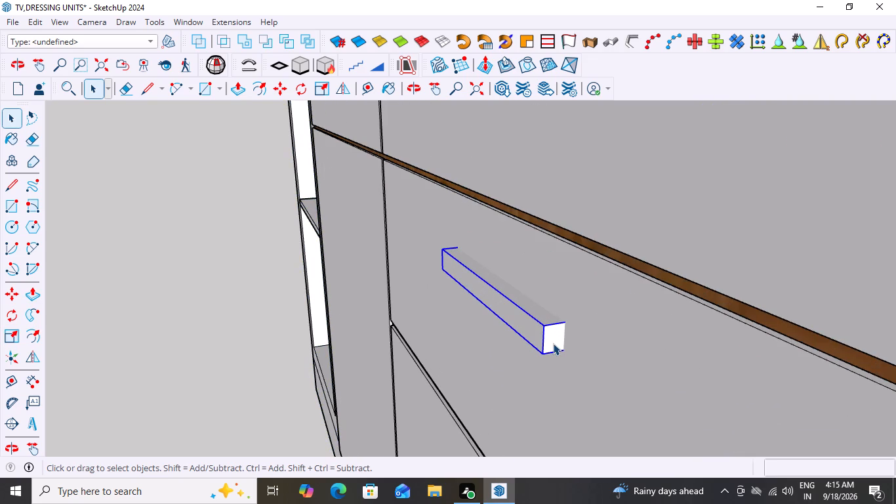
key("m")
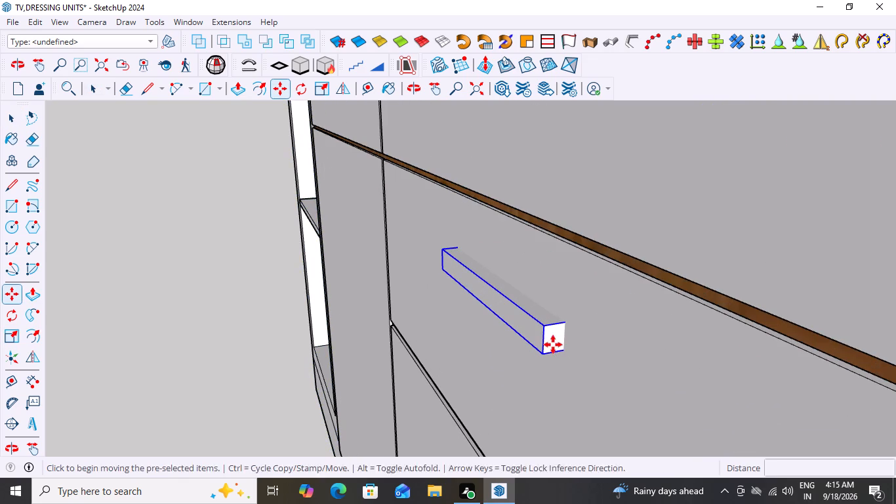
left_click(543, 354)
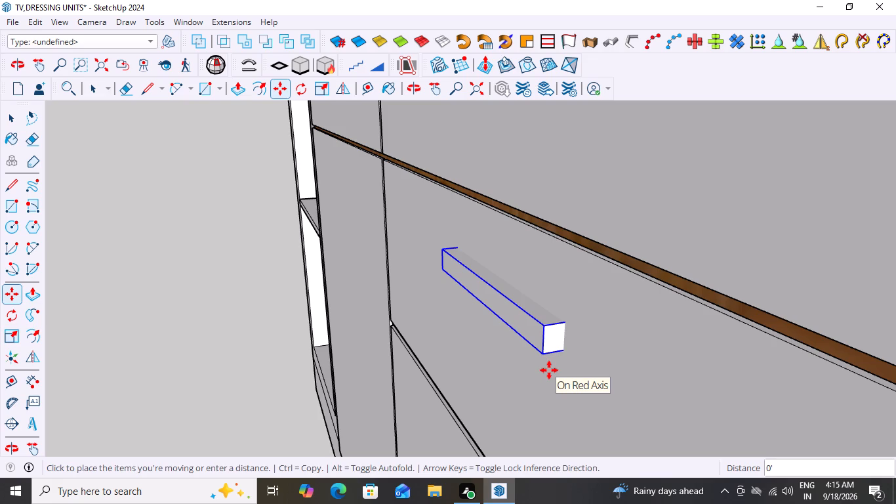
key("Escape")
left_click(571, 351)
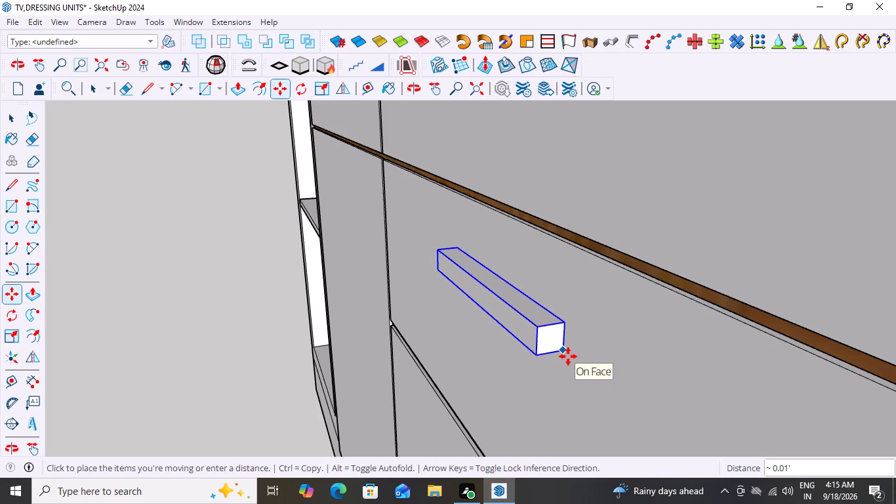
left_click(568, 356)
key("space")
Delete the handle on the top right drawer front.
scroll(572, 352, "down", 14)
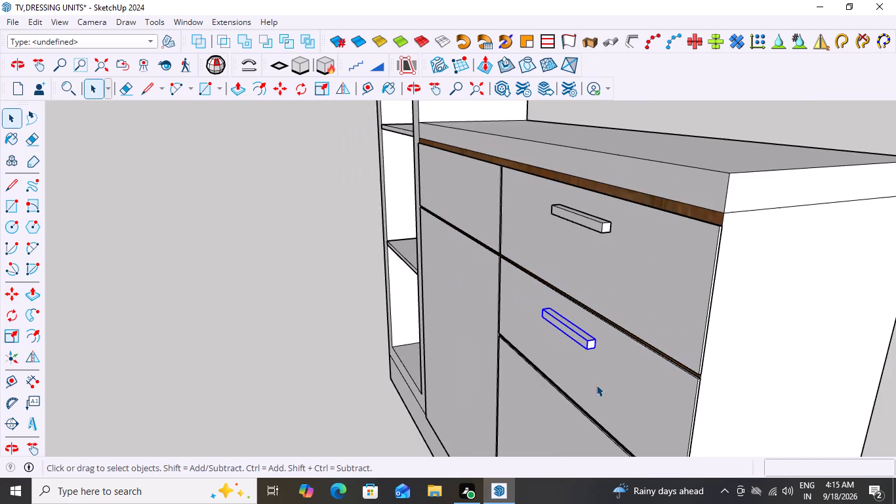
middle_click_drag(626, 387, 806, 369)
scroll(750, 327, "down", 8)
middle_click_drag(674, 366, 746, 354)
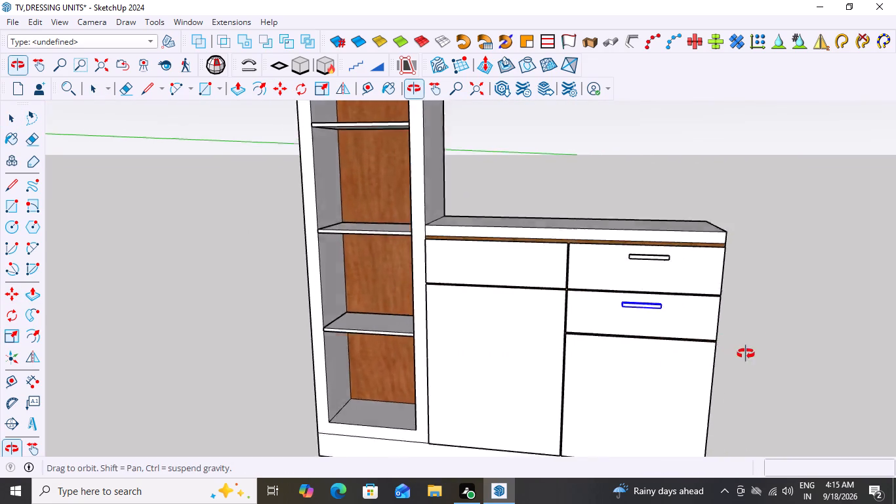
middle_click_drag(746, 354, 700, 339)
scroll(655, 287, "up", 2)
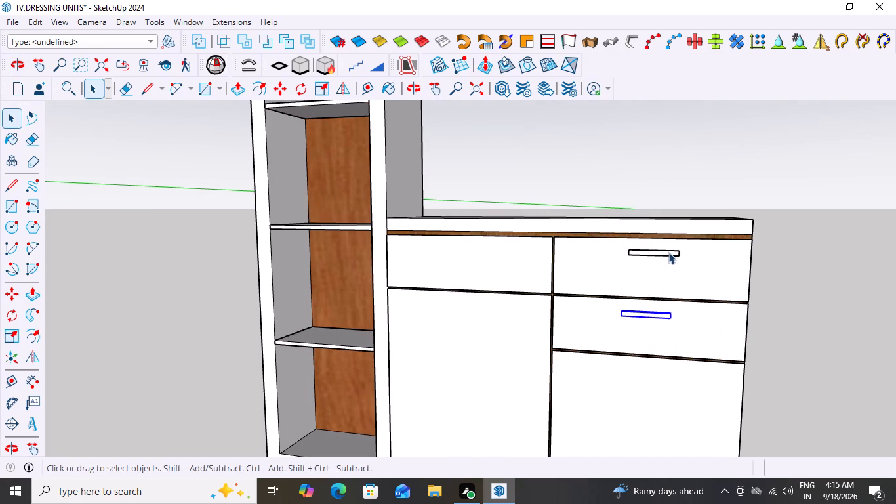
left_click(668, 251)
key("Delete")
Copy the second right drawer's handle by its rear upper corner about 0.56' up onto the top right drawer front.
scroll(668, 326, "up", 1)
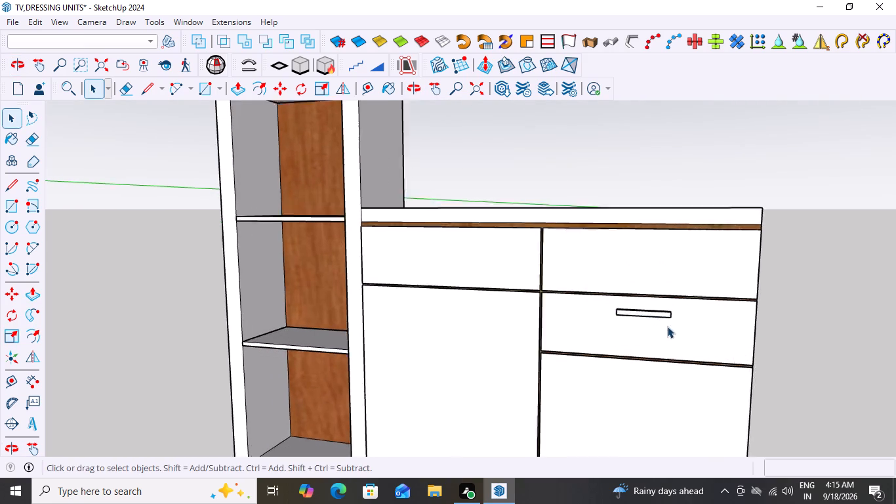
scroll(667, 326, "up", 6)
middle_click_drag(669, 314, 710, 423)
scroll(679, 285, "up", 3)
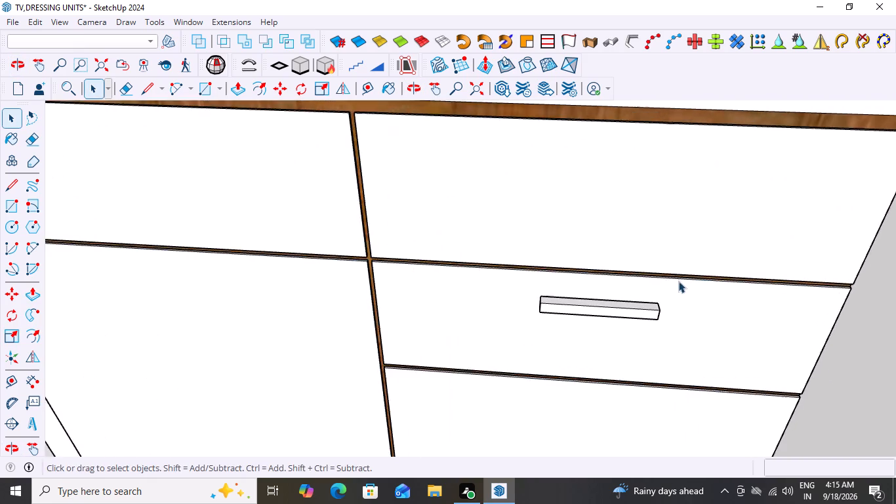
scroll(651, 304, "up", 14)
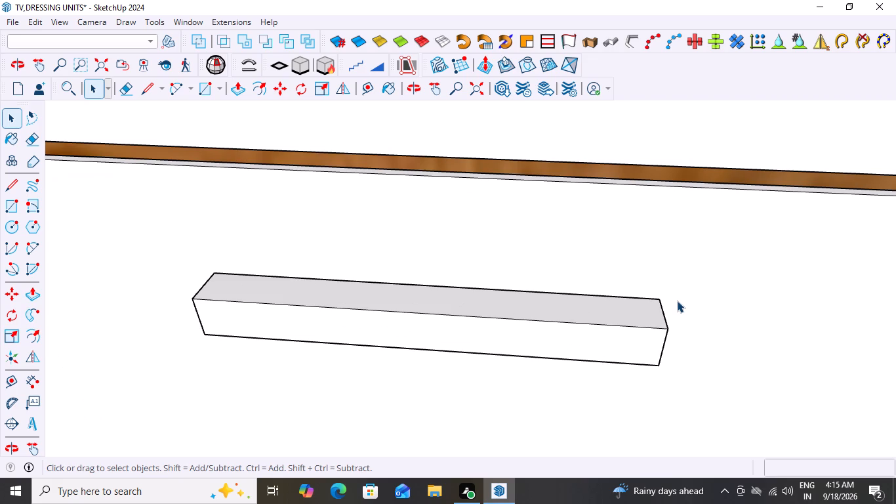
key("m")
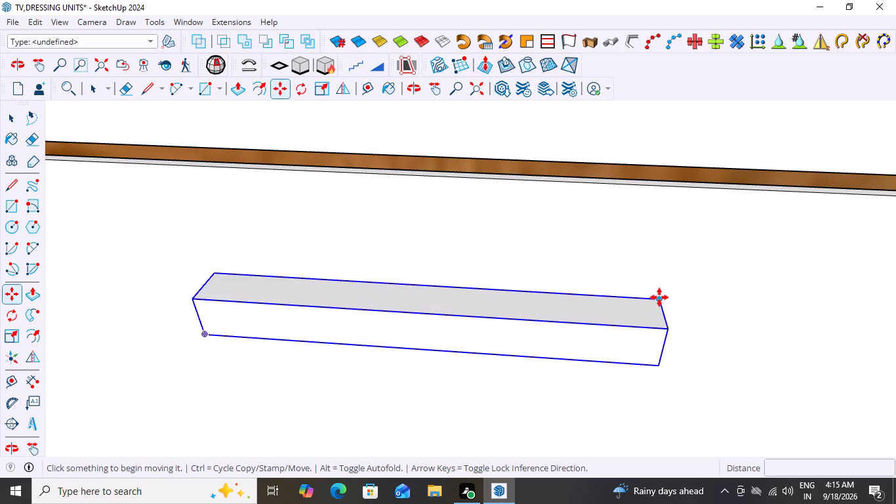
left_click(659, 297)
scroll(662, 296, "down", 2)
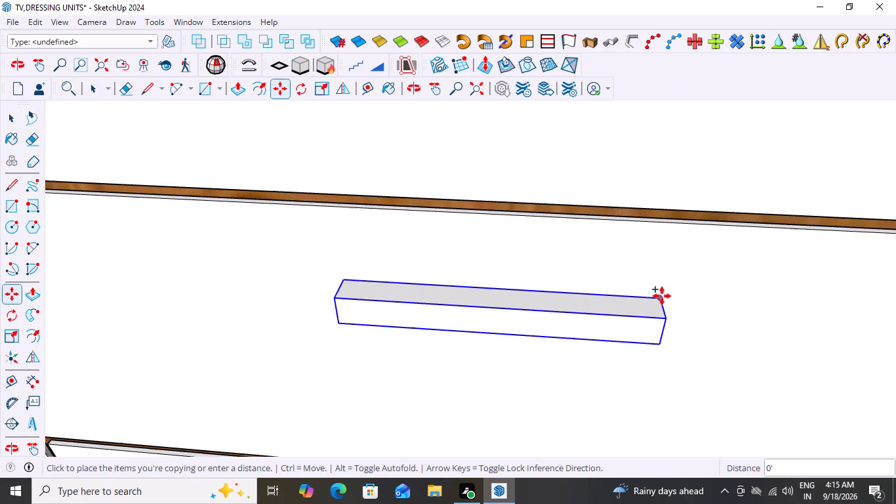
scroll(662, 296, "down", 5)
scroll(675, 228, "down", 4)
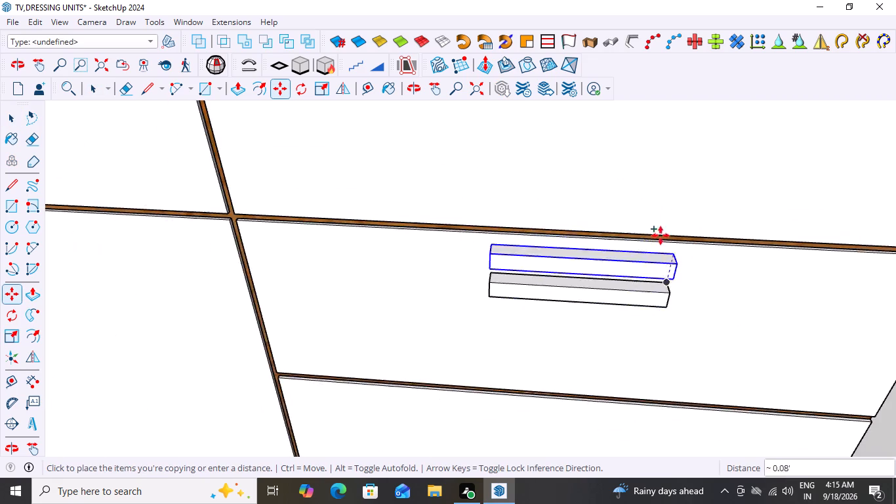
scroll(647, 206, "down", 13)
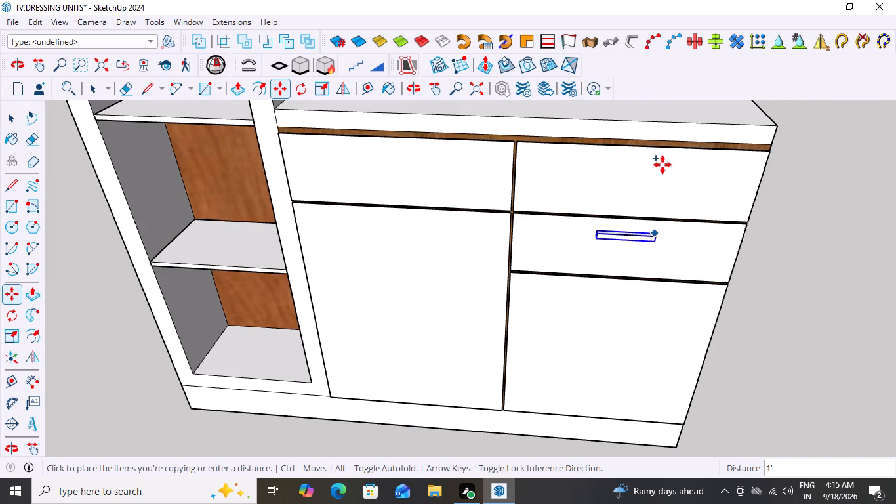
scroll(662, 163, "up", 5)
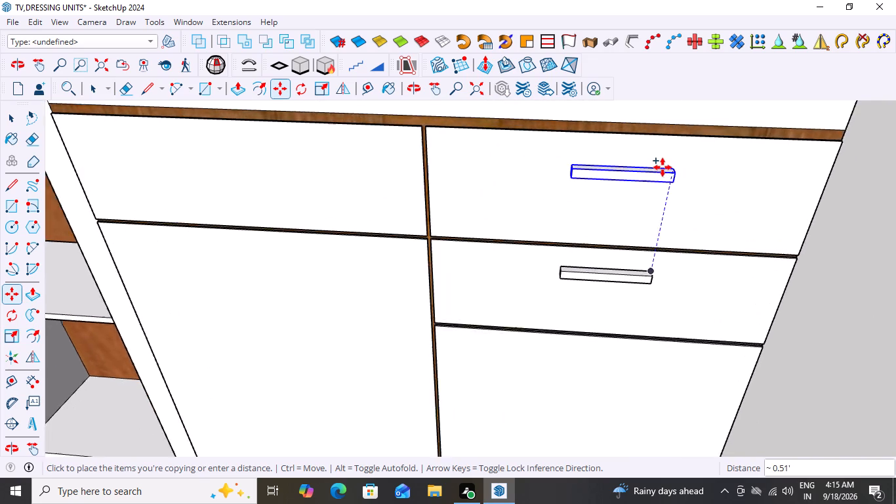
scroll(662, 167, "up", 2)
middle_click_drag(662, 167, 675, 157)
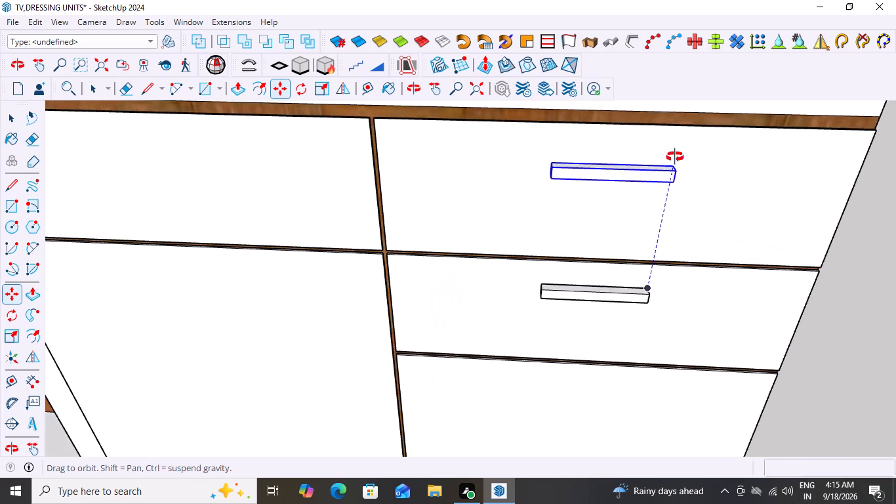
middle_click_drag(675, 157, 666, 72)
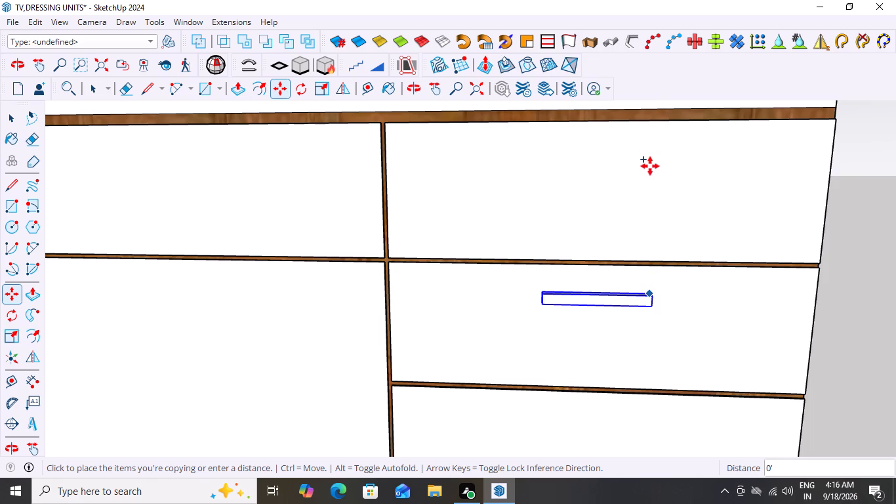
scroll(640, 157, "down", 5)
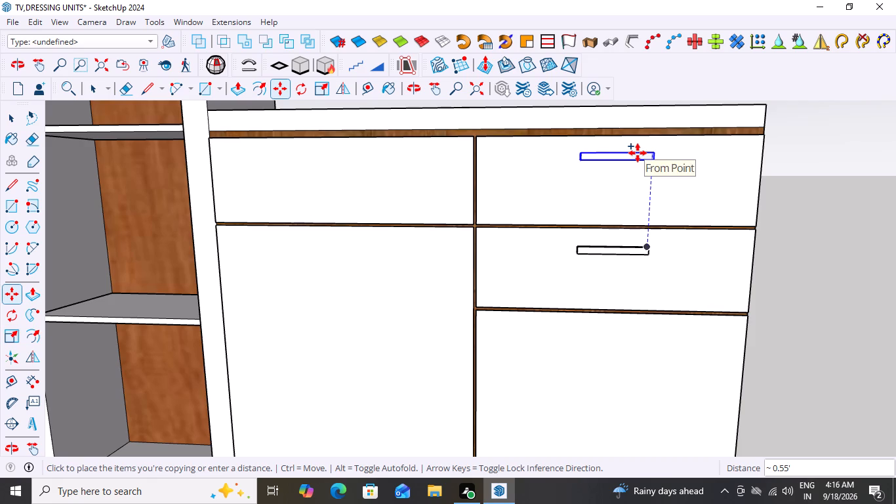
left_click(638, 152)
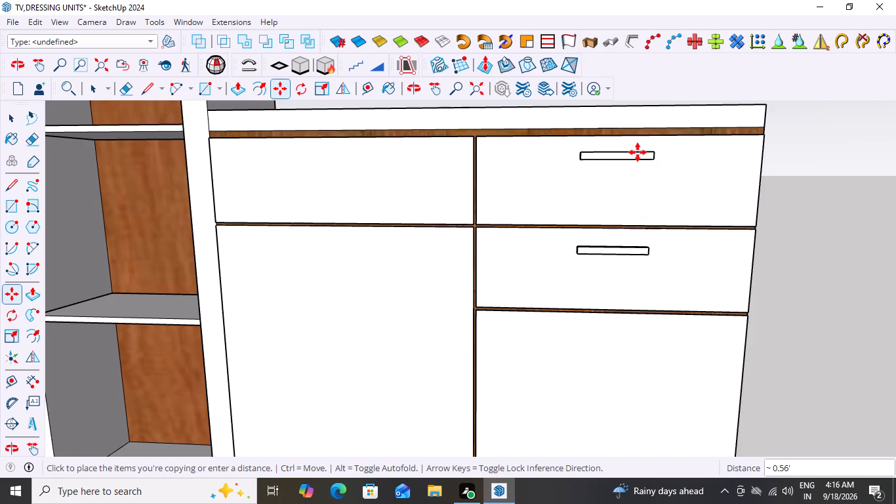
Check the two right drawer handles' placement from the side and front, and against the wall-cabinet handles.
middle_click_drag(794, 207, 498, 238)
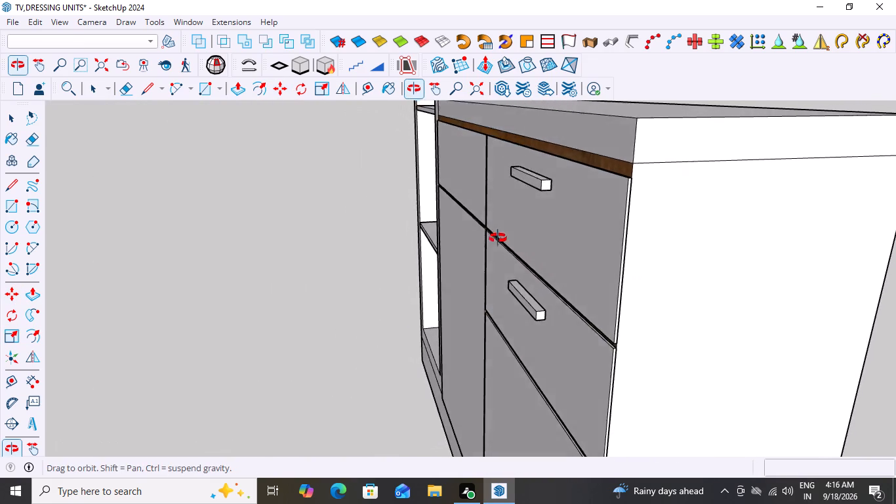
middle_click_drag(498, 238, 551, 230)
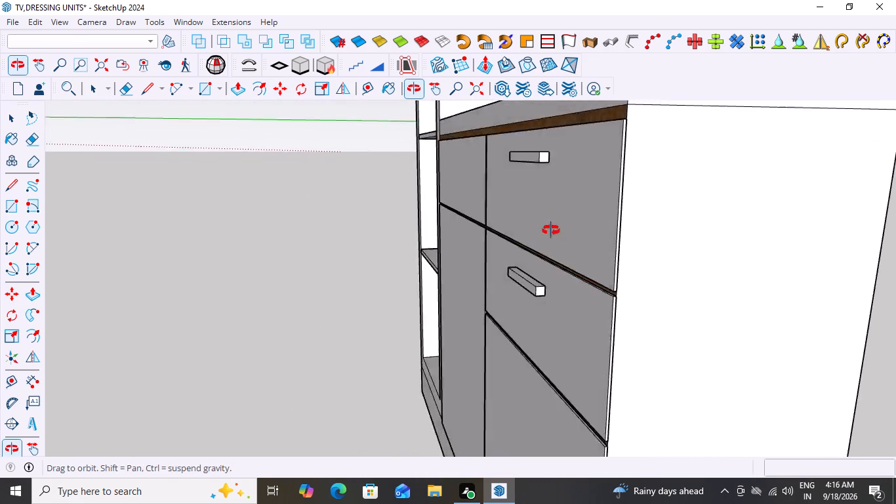
middle_click_drag(551, 230, 737, 207)
scroll(735, 209, "down", 11)
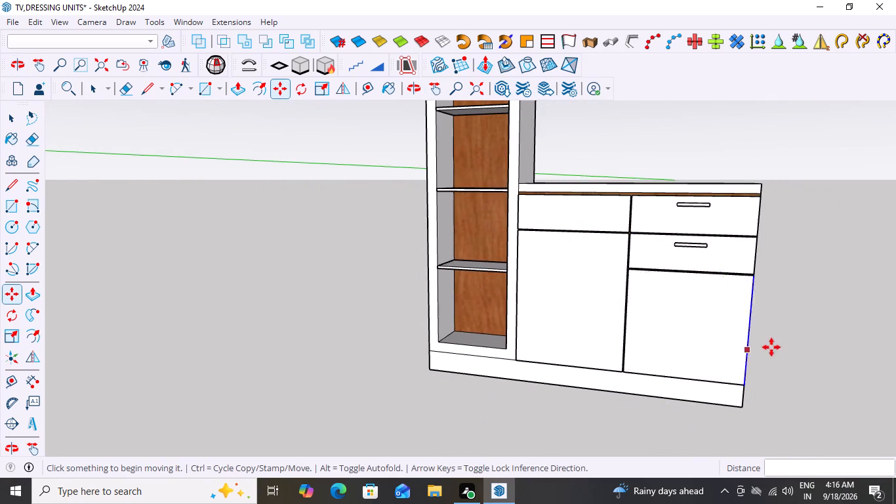
middle_click_drag(802, 334, 831, 310)
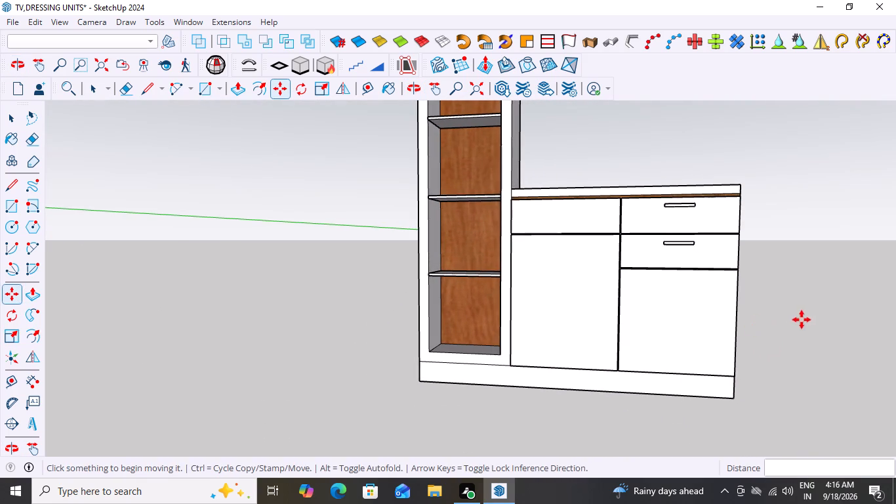
key("space")
scroll(690, 234, "up", 8)
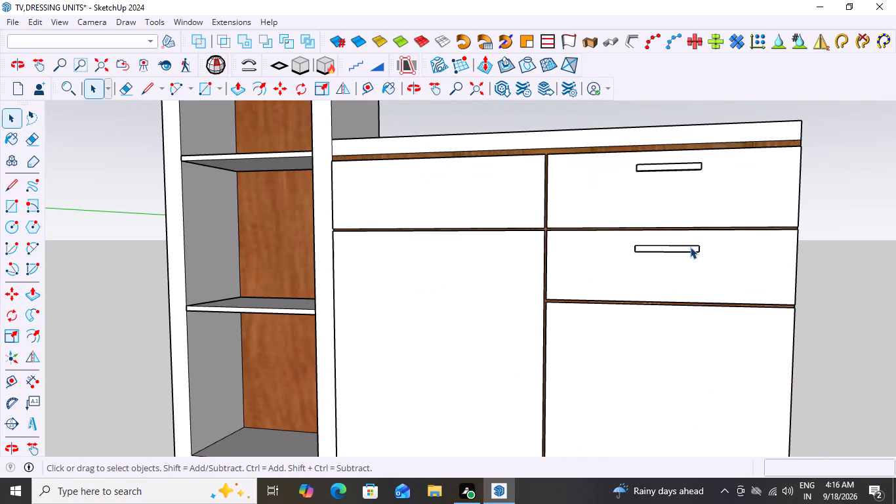
scroll(726, 261, "down", 9)
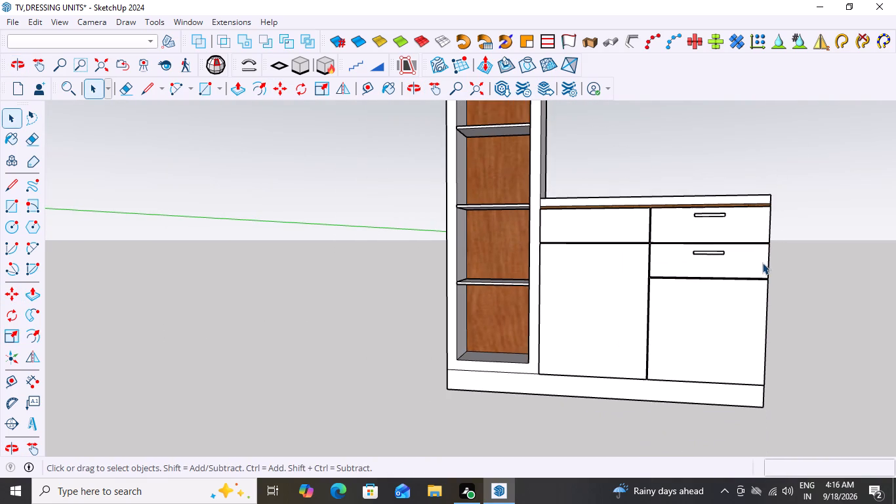
scroll(655, 268, "down", 4)
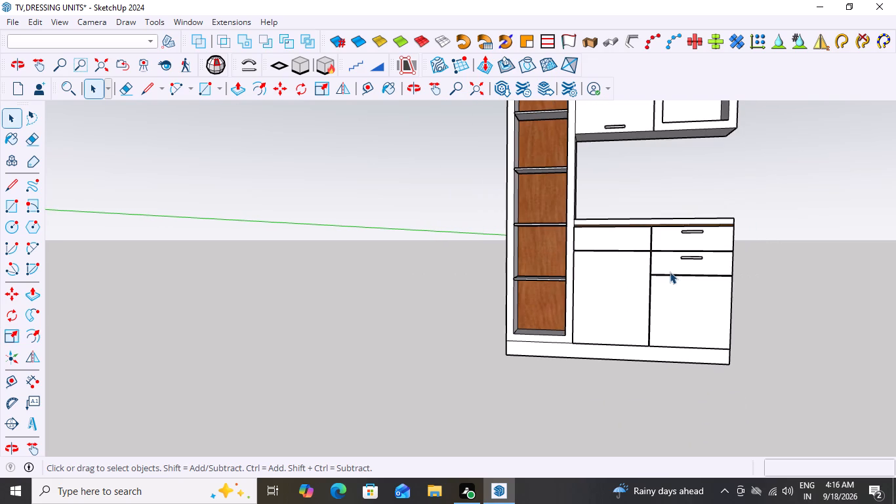
middle_click_drag(705, 256, 760, 288)
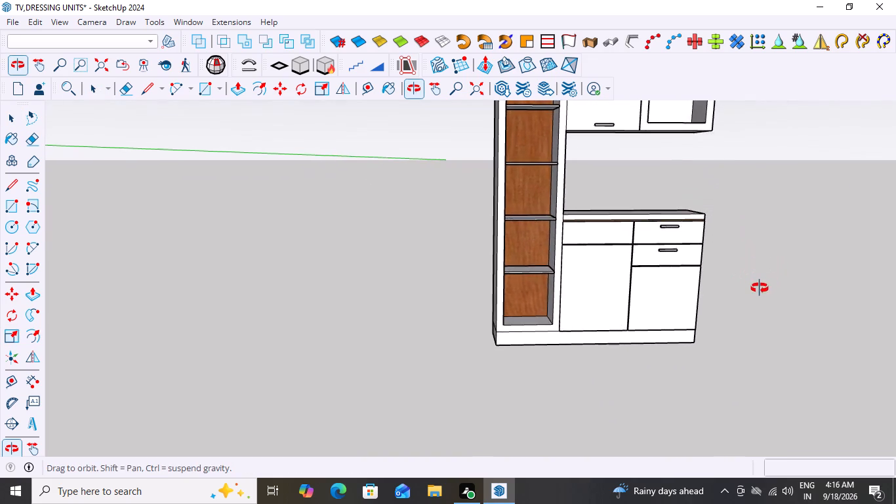
middle_click_drag(760, 288, 751, 293)
scroll(742, 287, "down", 4)
scroll(646, 173, "up", 6)
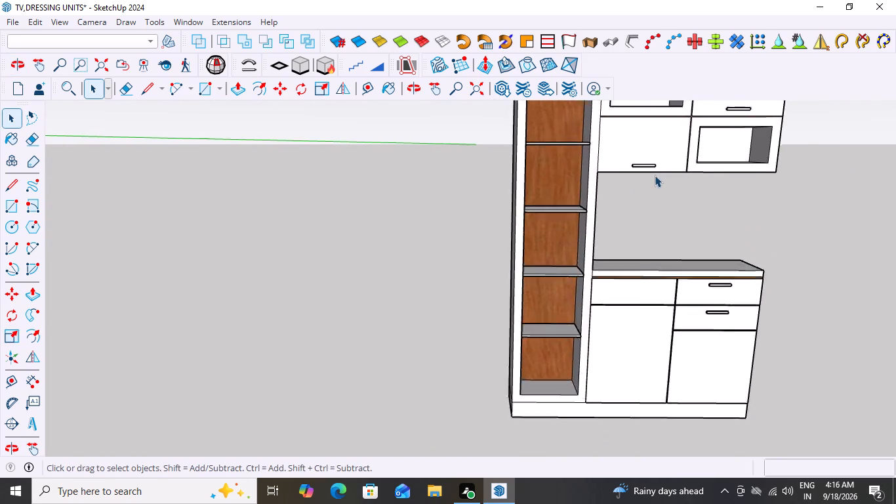
scroll(655, 175, "up", 2)
middle_click_drag(662, 197, 625, 156)
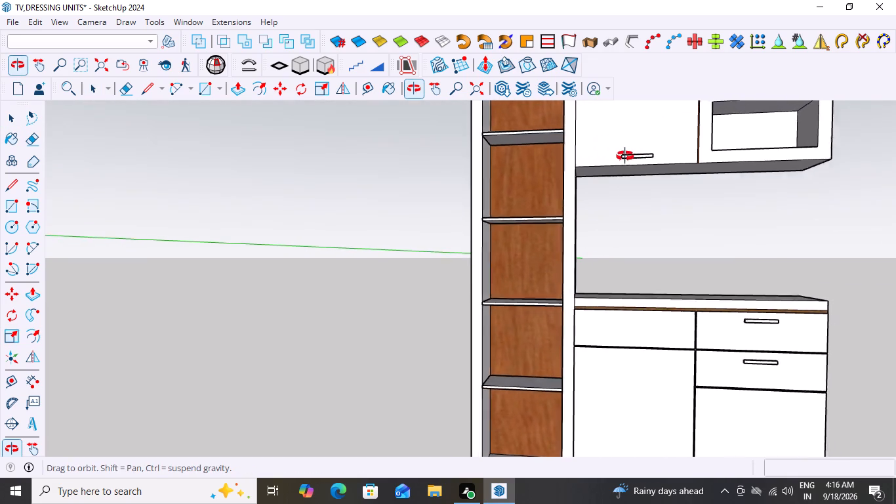
middle_click_drag(625, 156, 634, 162)
scroll(640, 169, "down", 7)
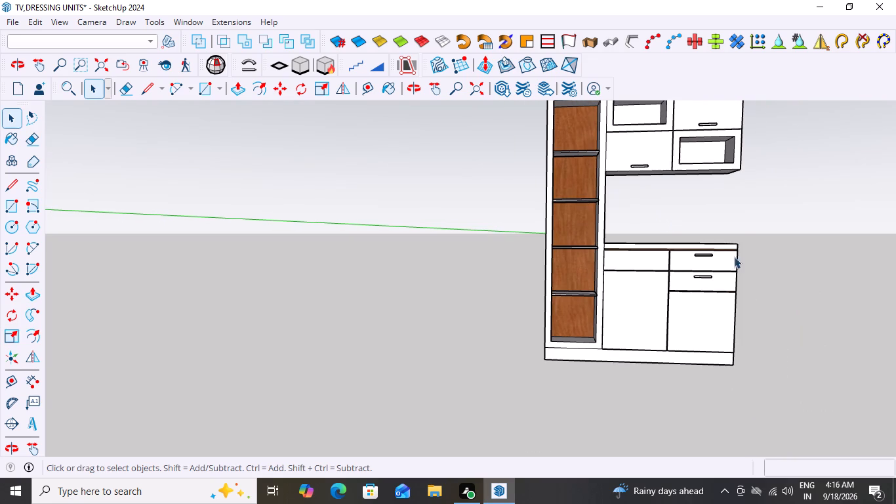
scroll(705, 277, "up", 7)
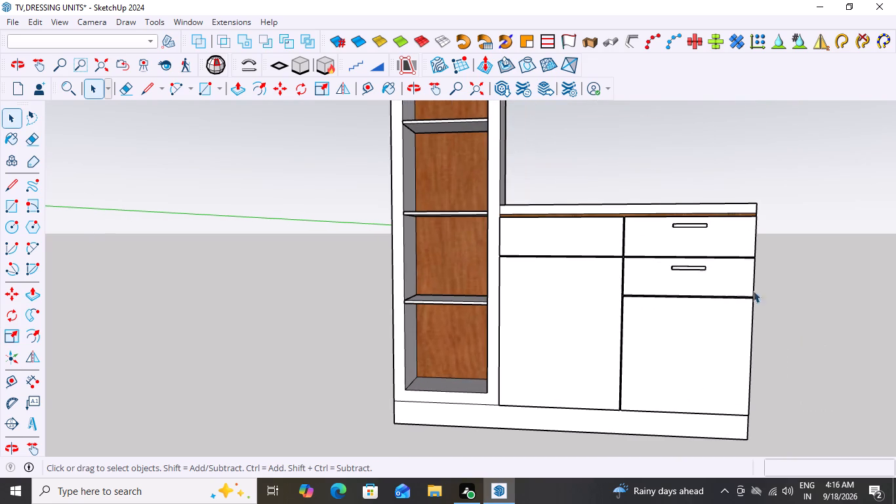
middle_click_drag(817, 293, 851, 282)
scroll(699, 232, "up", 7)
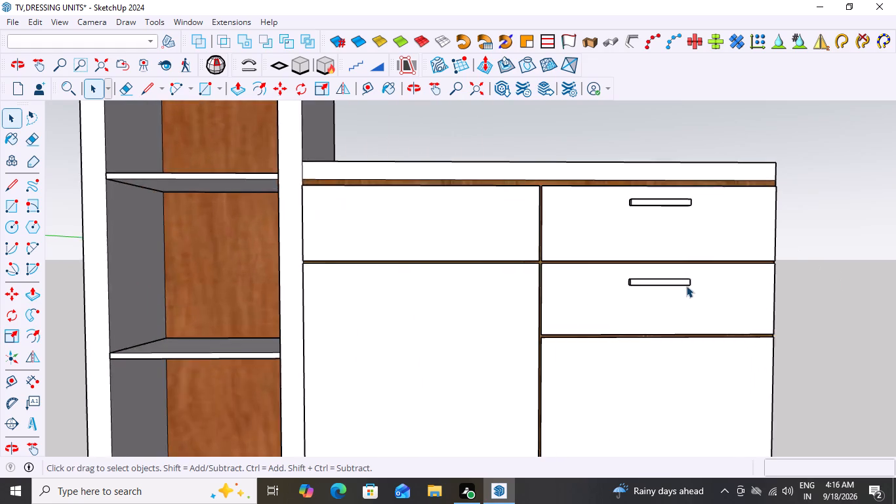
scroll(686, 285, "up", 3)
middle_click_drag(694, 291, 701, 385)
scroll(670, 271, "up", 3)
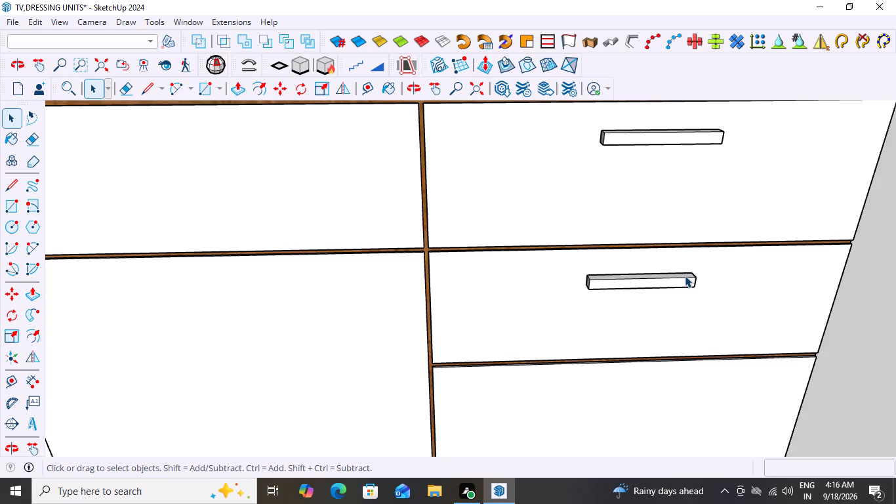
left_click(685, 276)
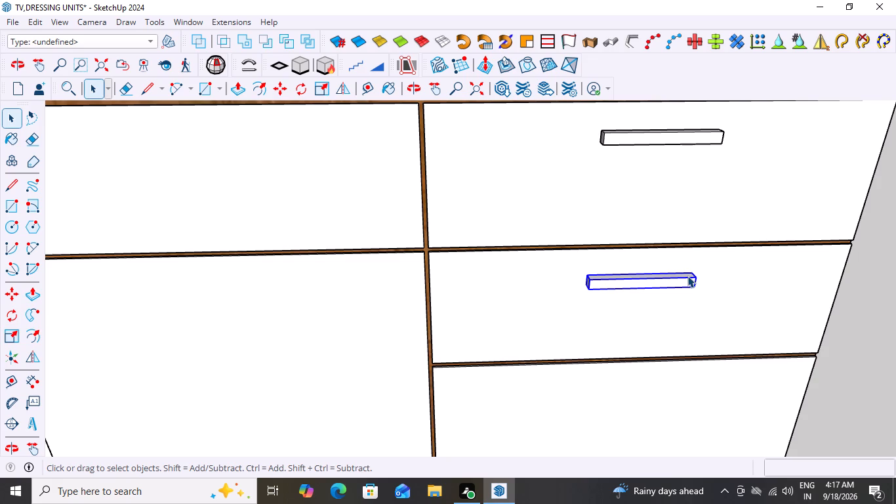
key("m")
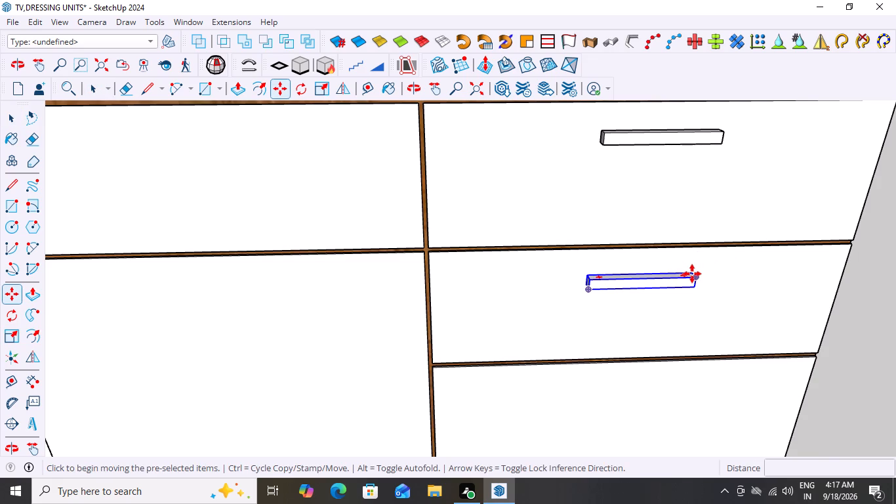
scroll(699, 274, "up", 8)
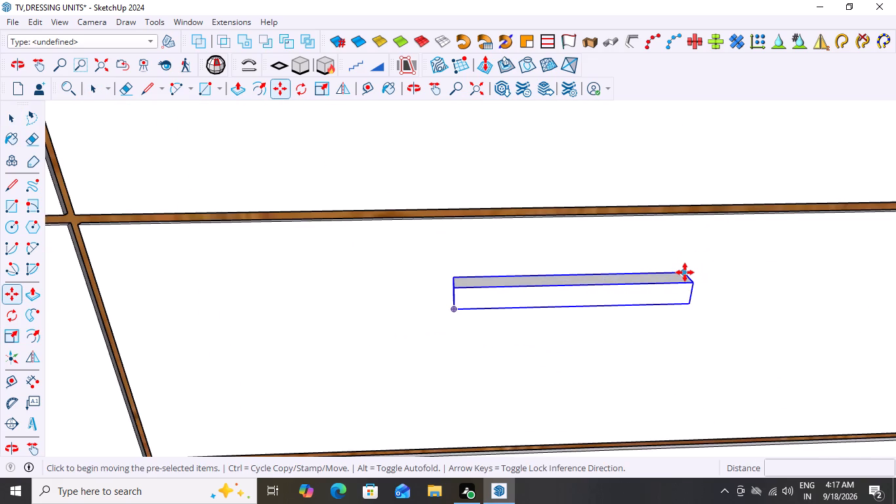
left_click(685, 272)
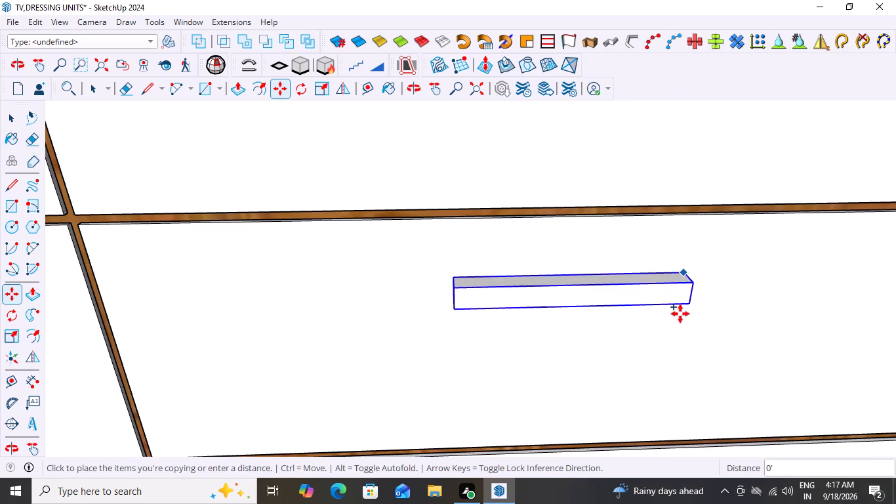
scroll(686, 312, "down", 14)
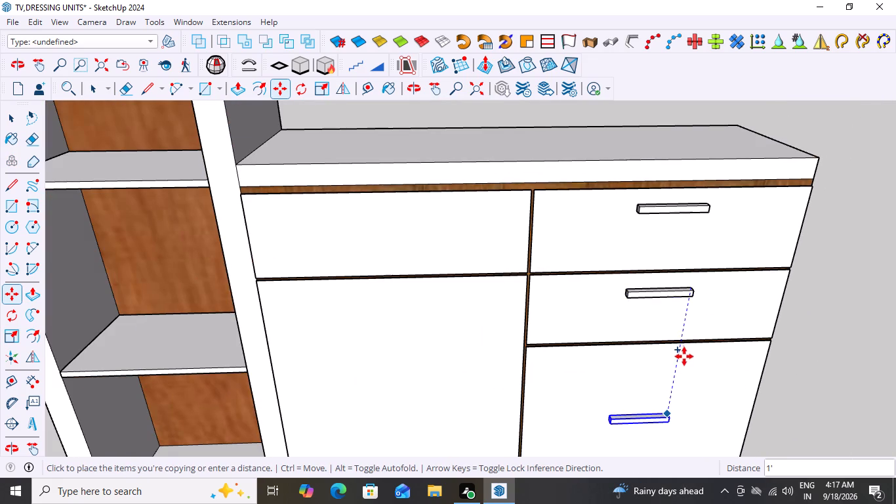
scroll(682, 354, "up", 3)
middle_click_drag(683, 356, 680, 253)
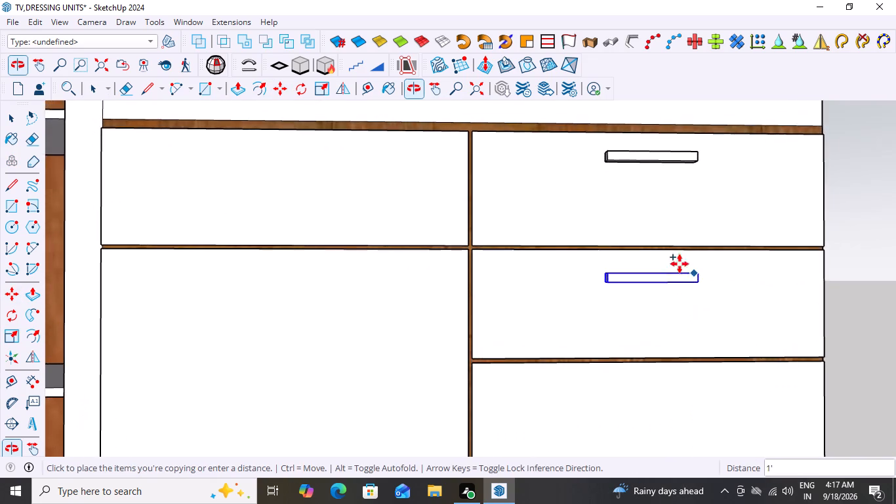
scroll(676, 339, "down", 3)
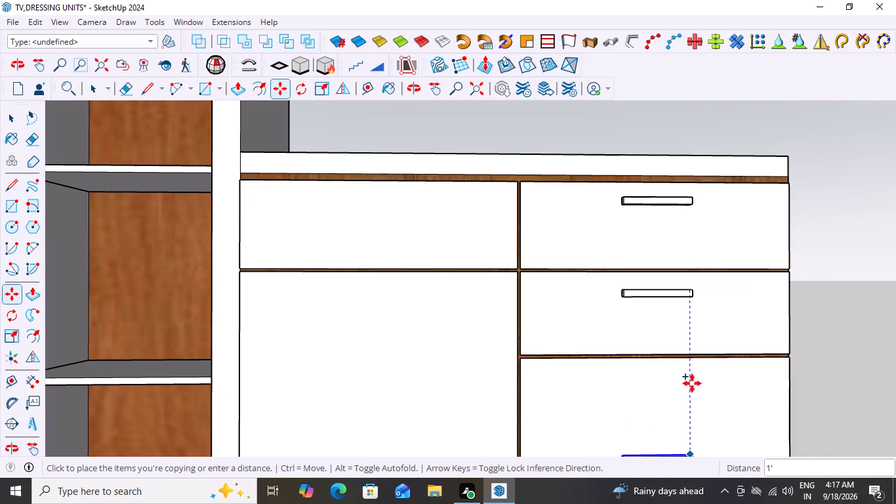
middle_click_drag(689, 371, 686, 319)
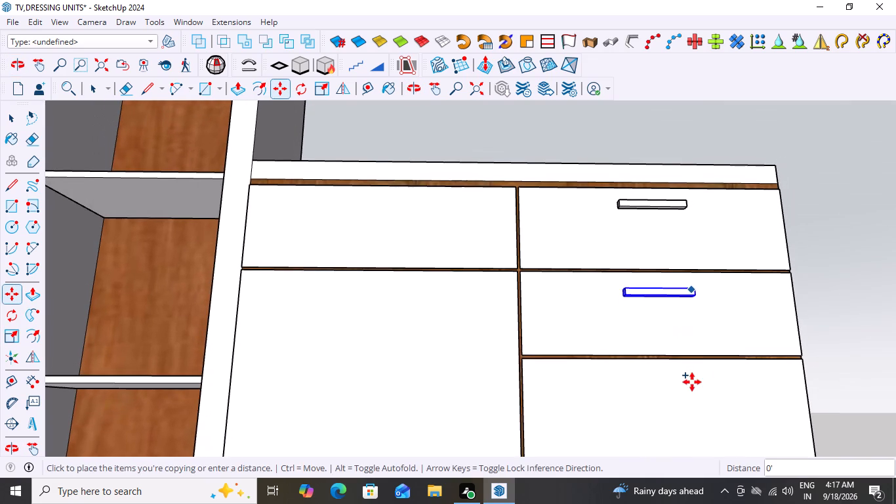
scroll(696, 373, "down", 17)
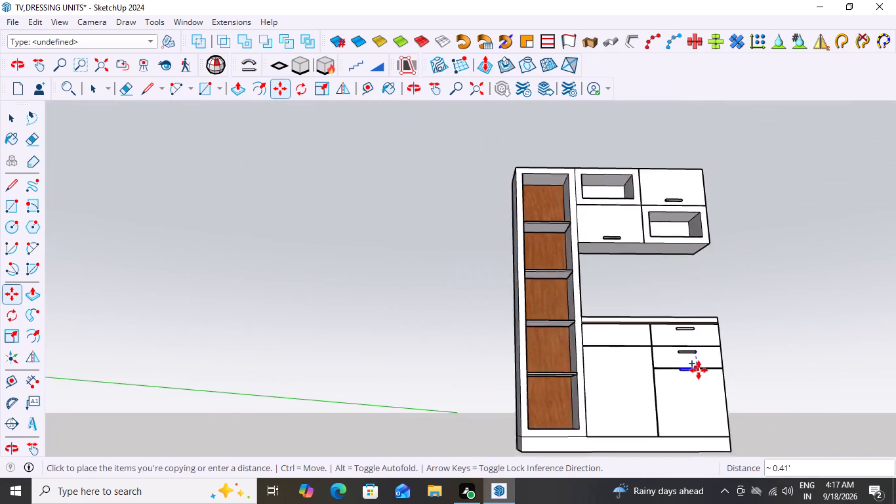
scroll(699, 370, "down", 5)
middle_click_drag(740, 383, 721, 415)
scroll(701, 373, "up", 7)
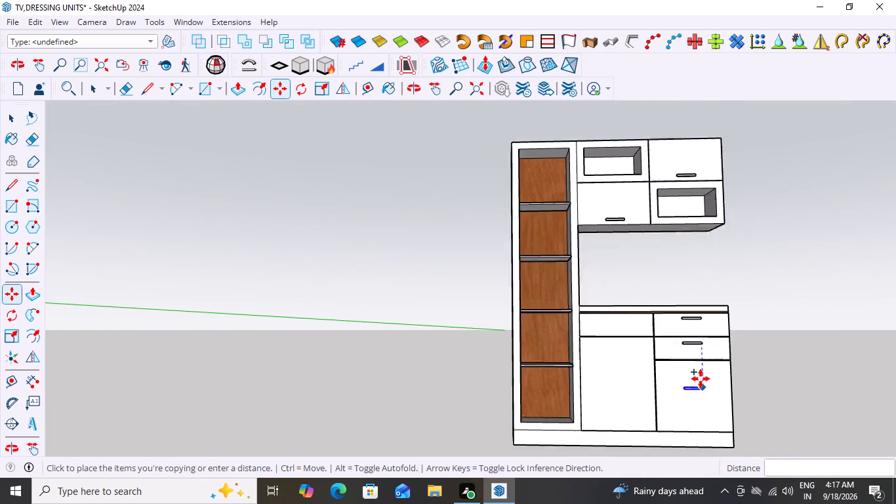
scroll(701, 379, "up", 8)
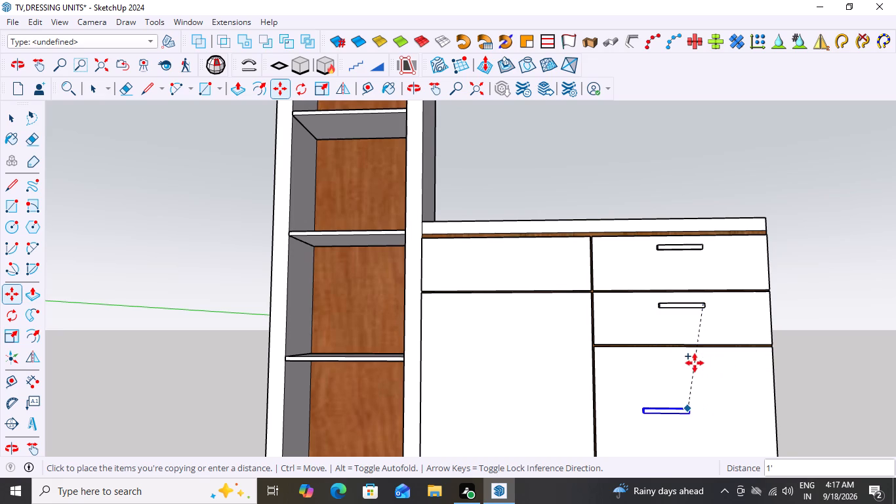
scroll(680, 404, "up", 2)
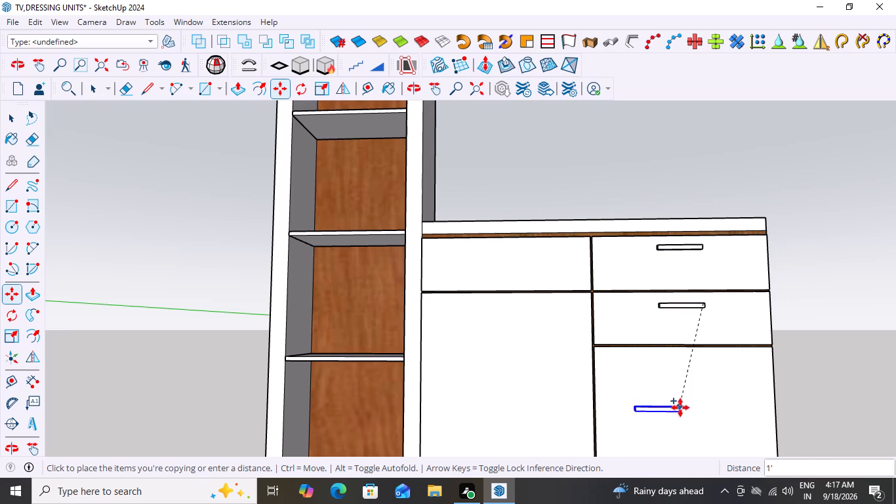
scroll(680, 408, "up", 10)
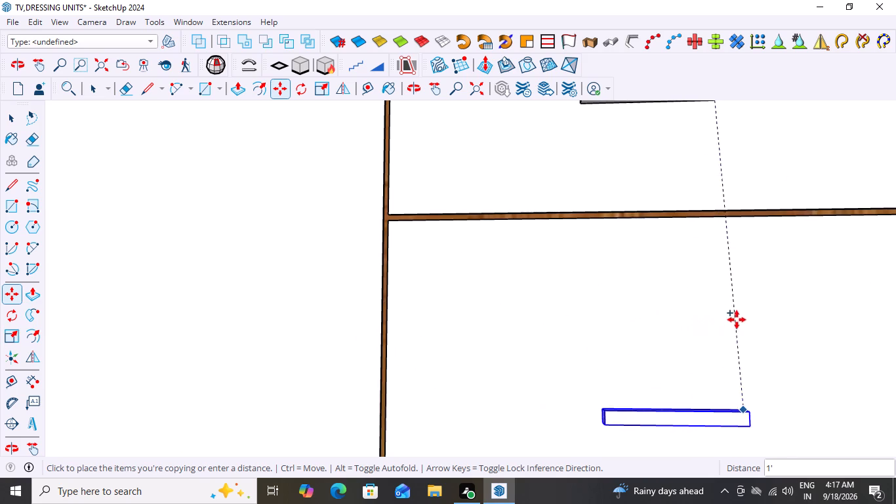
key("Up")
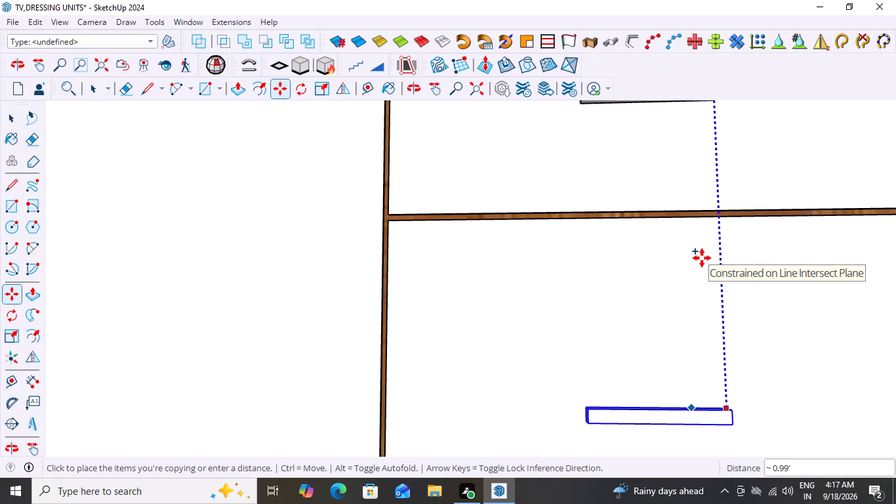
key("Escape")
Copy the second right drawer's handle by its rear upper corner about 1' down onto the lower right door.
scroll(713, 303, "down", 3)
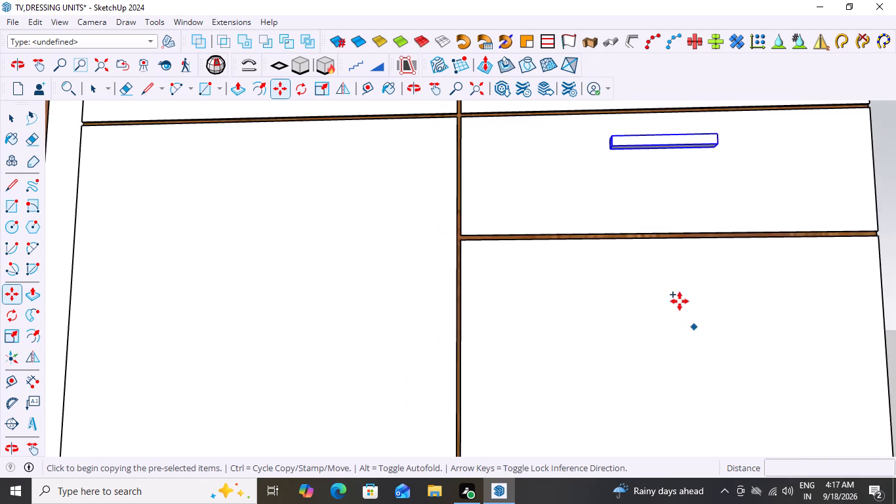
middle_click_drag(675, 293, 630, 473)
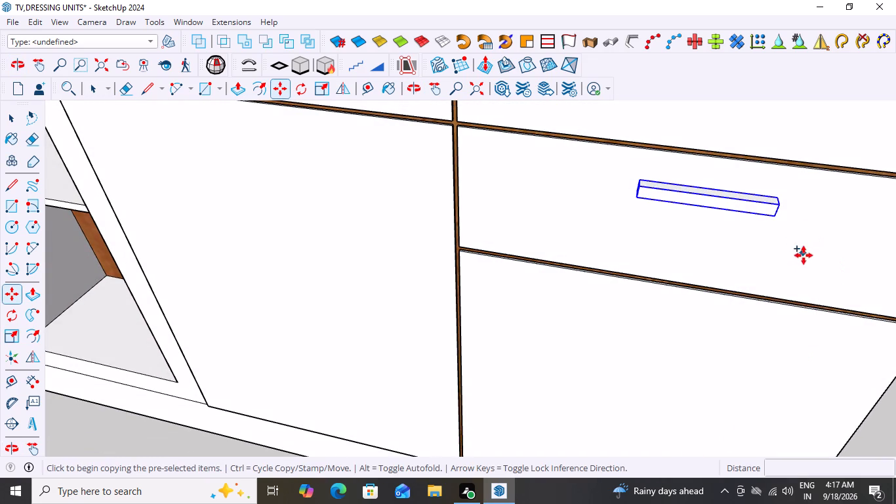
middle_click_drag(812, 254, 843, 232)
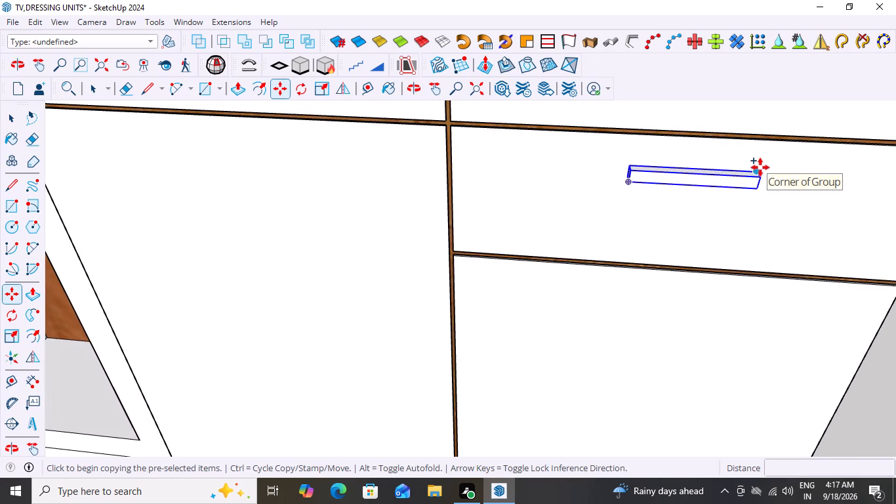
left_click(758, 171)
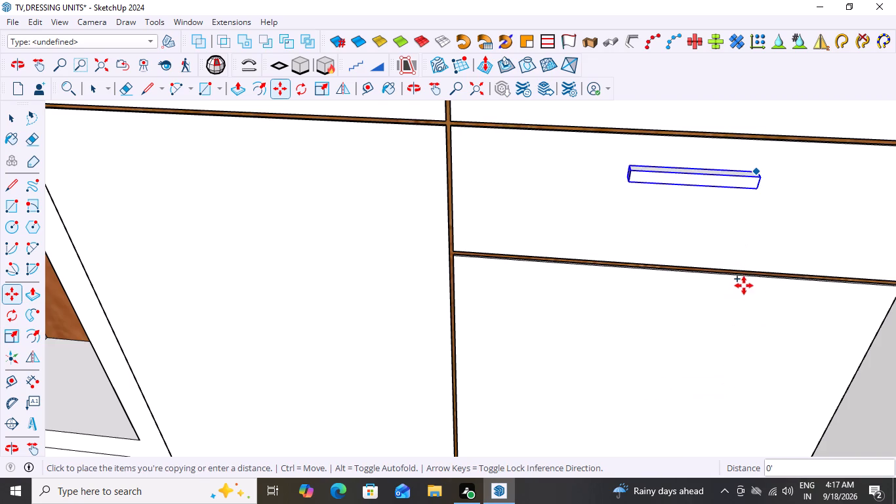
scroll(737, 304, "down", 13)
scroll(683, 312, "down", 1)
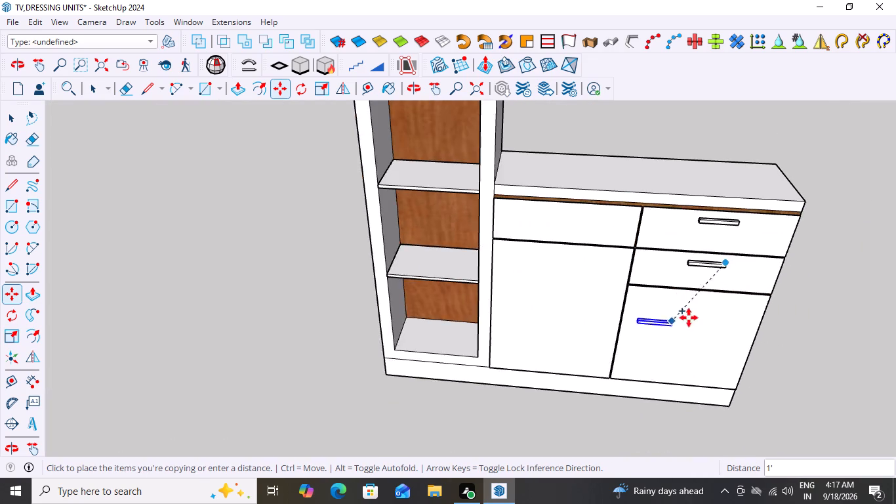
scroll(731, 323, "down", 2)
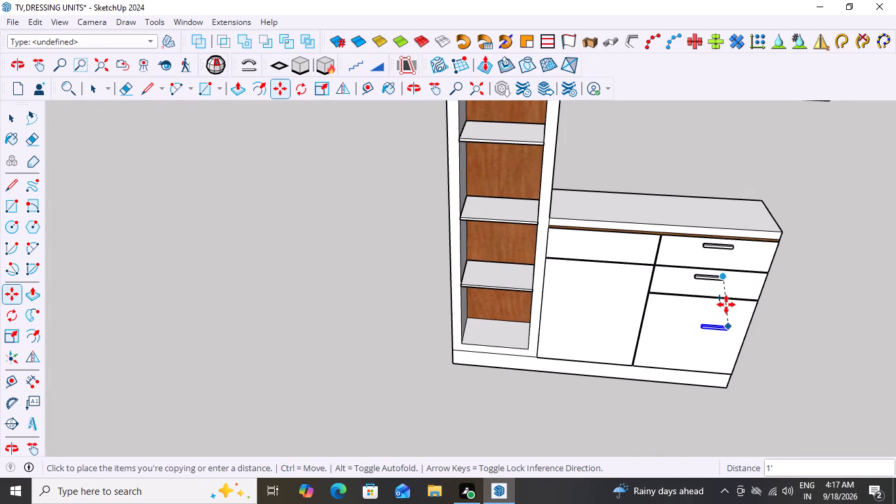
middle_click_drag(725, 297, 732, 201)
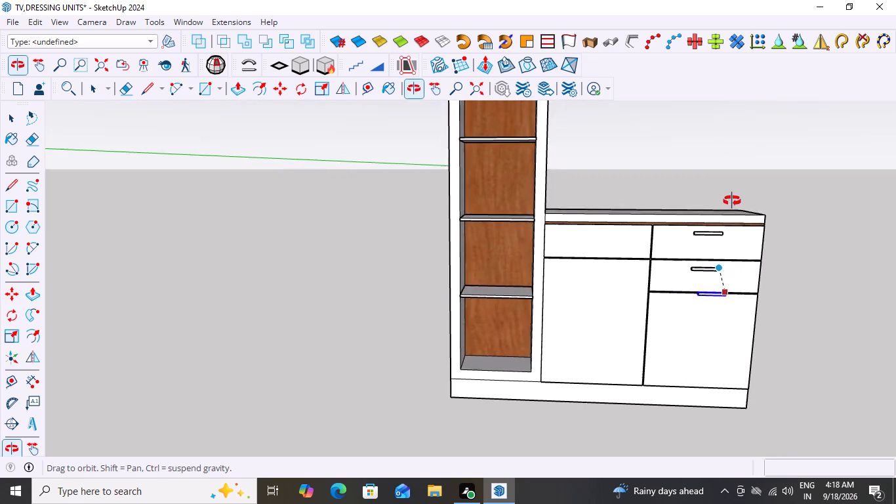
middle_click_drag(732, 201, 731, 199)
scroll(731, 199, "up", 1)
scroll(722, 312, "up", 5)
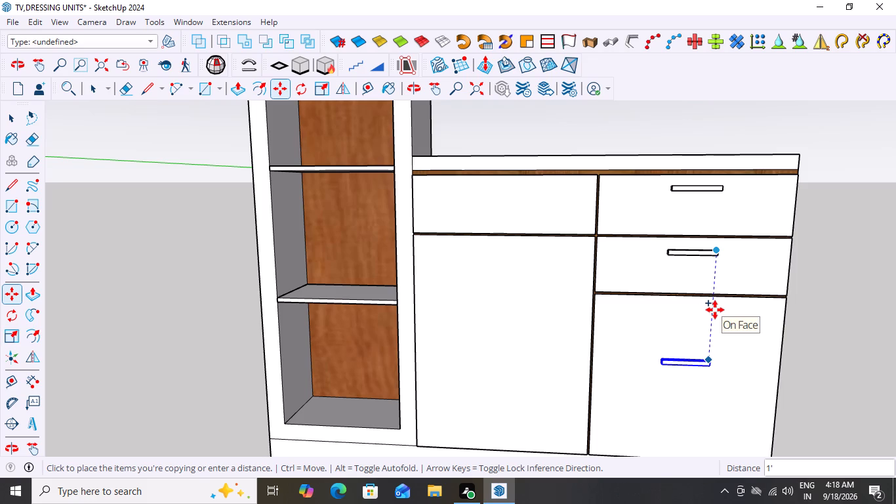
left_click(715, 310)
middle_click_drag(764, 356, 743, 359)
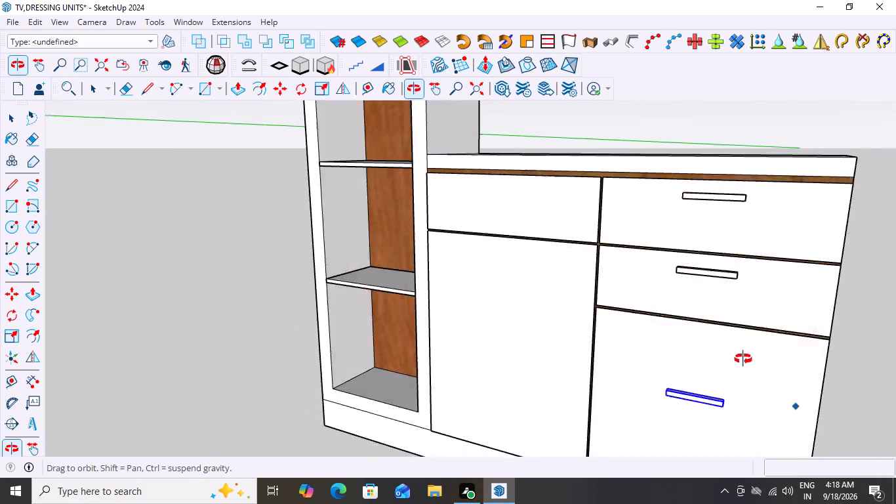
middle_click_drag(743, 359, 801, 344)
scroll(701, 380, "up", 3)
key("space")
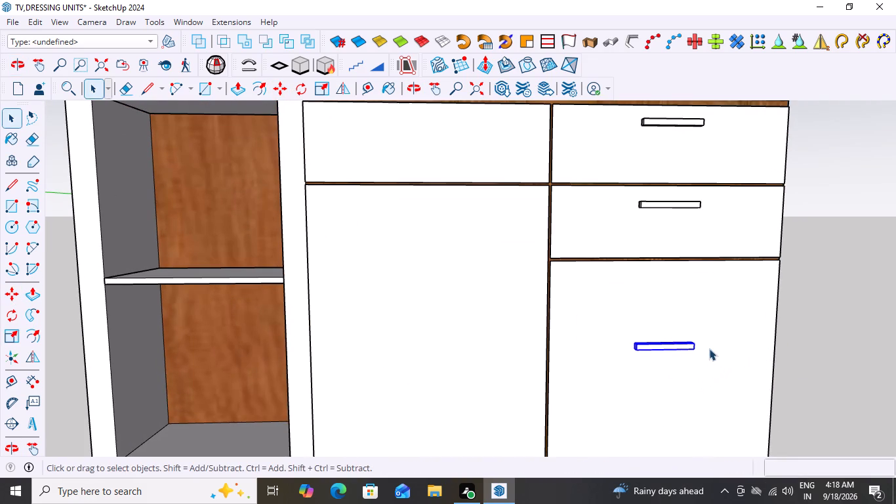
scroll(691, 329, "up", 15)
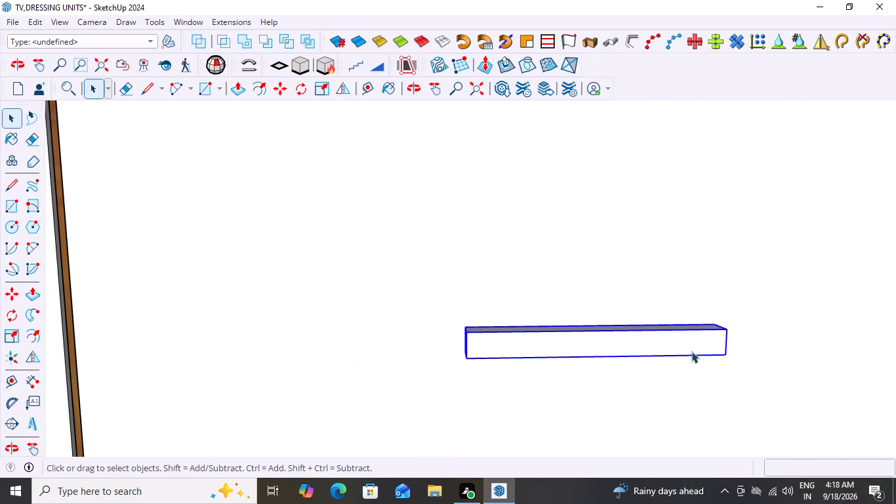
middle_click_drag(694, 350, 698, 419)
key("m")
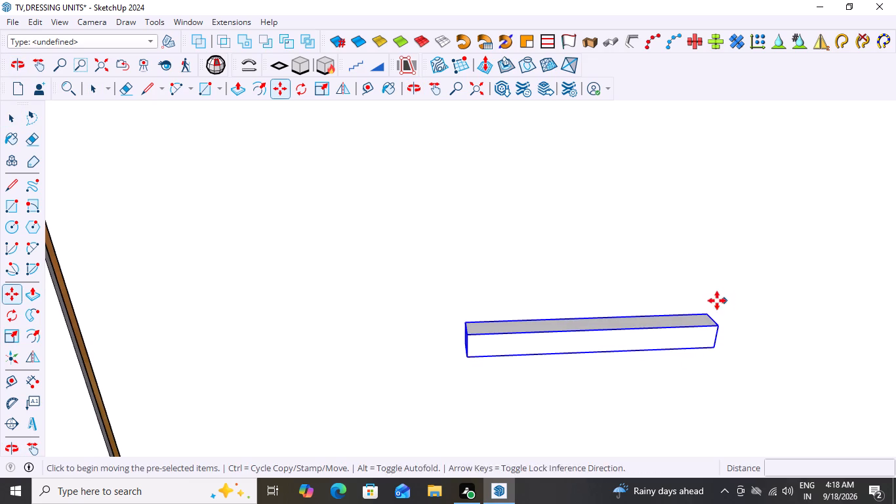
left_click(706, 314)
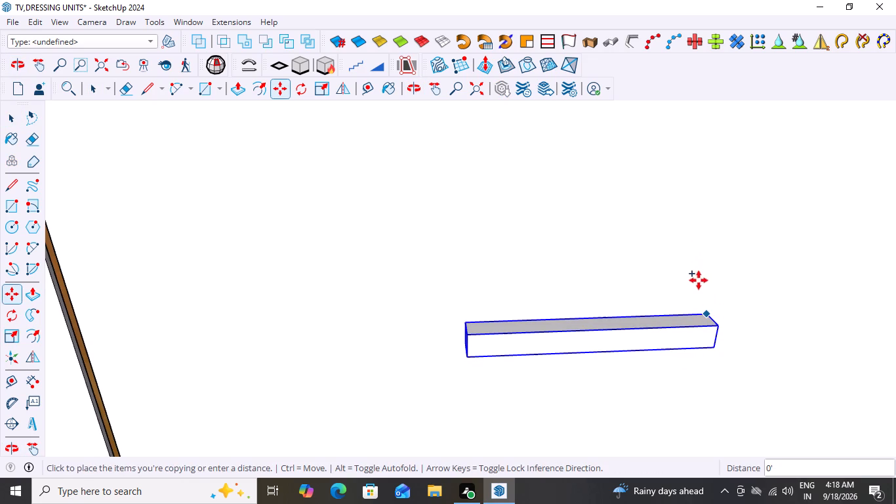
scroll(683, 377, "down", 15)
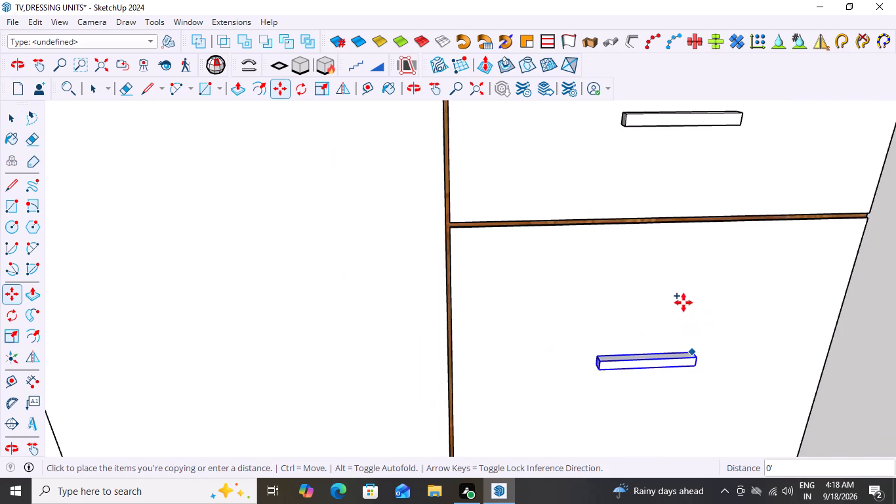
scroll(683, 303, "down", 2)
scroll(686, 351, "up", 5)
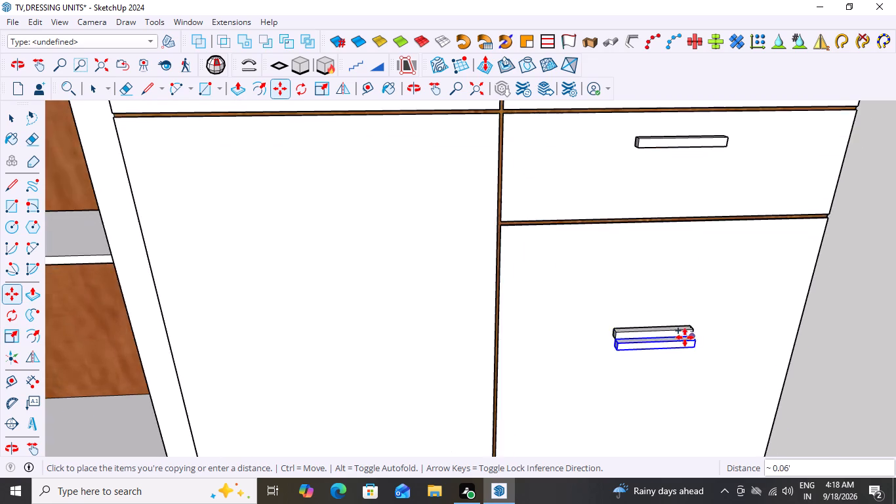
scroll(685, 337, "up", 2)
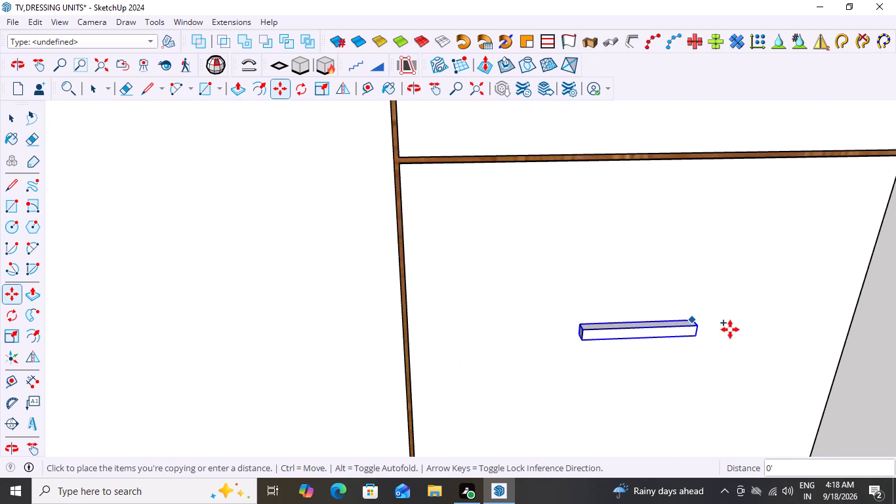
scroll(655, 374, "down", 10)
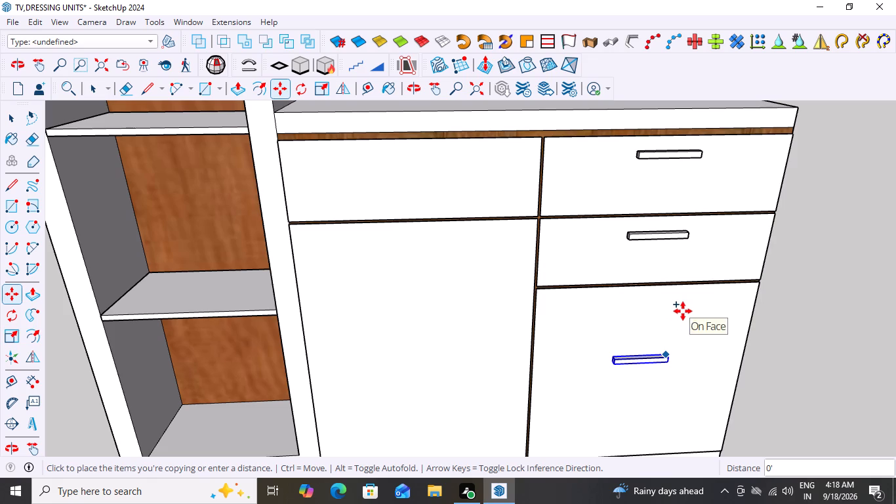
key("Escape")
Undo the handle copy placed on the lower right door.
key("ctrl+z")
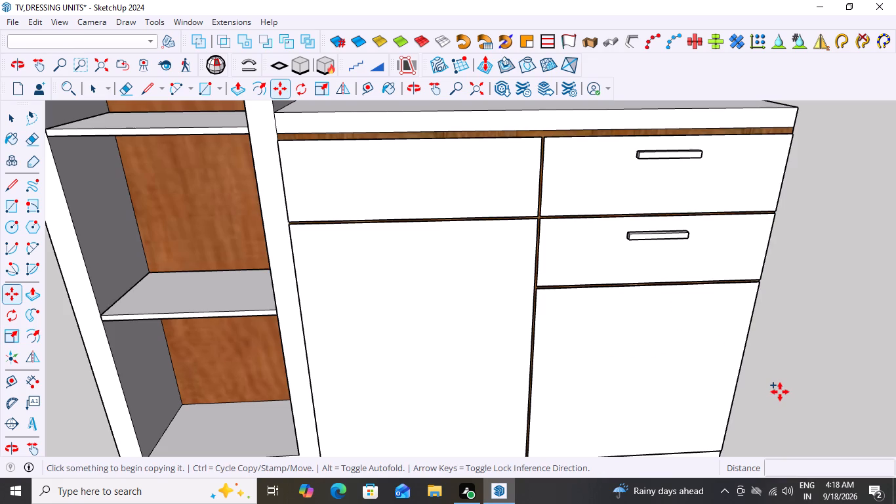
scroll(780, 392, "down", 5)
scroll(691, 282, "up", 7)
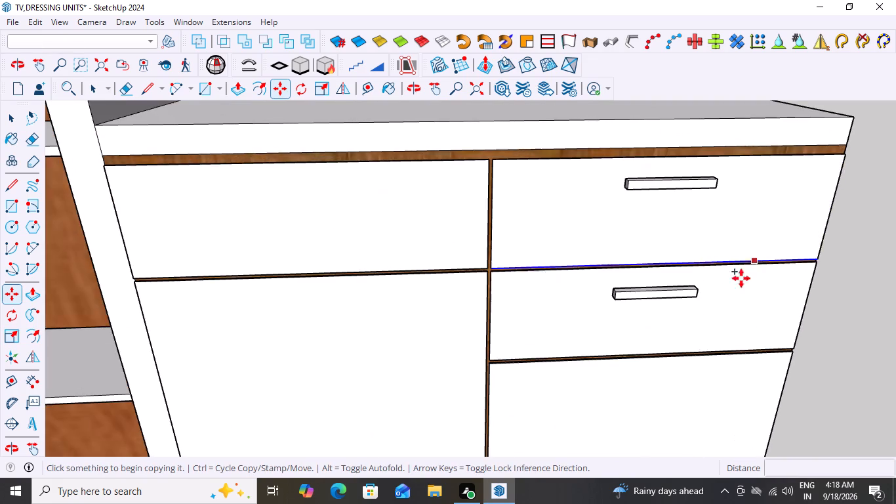
Copy the top right drawer's handle by its rear upper corner about 2' straight down onto the lower right door.
scroll(750, 299, "down", 9)
scroll(716, 258, "up", 9)
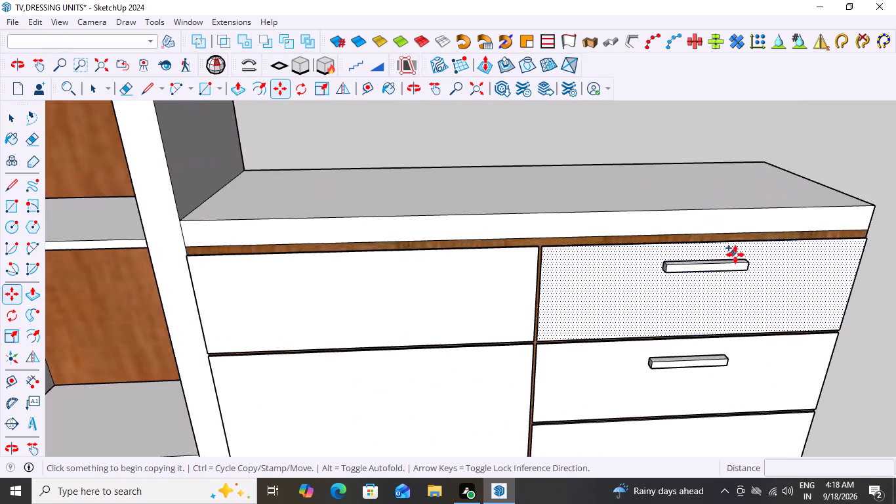
scroll(735, 255, "up", 7)
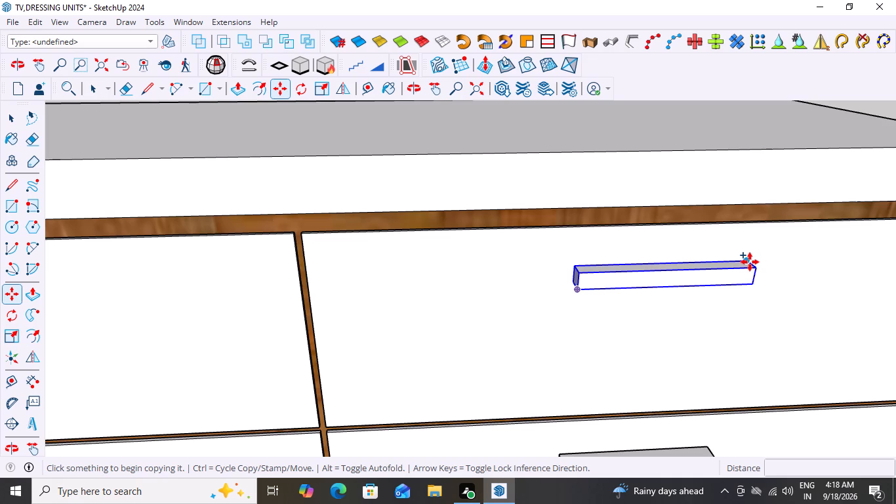
left_click(749, 262)
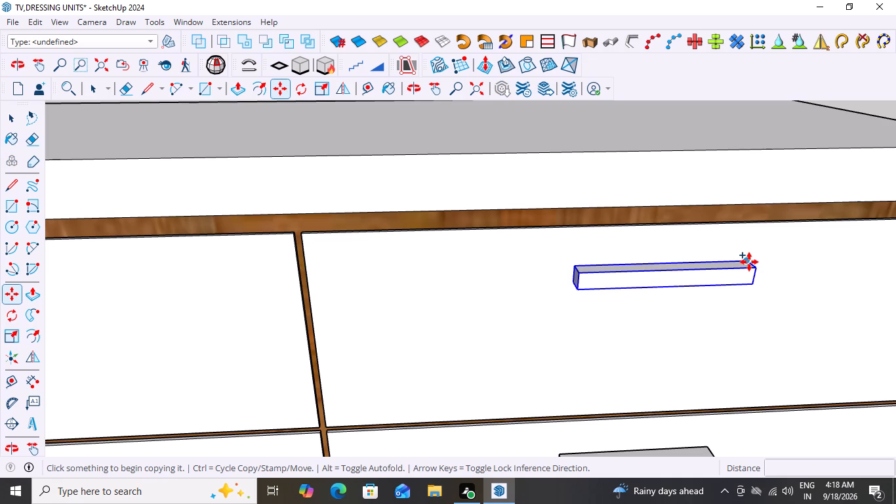
scroll(739, 400, "down", 10)
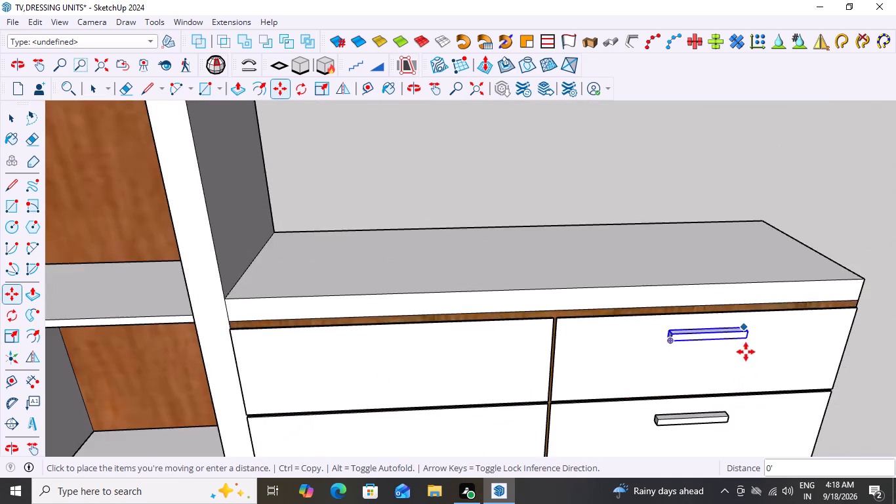
scroll(746, 352, "down", 4)
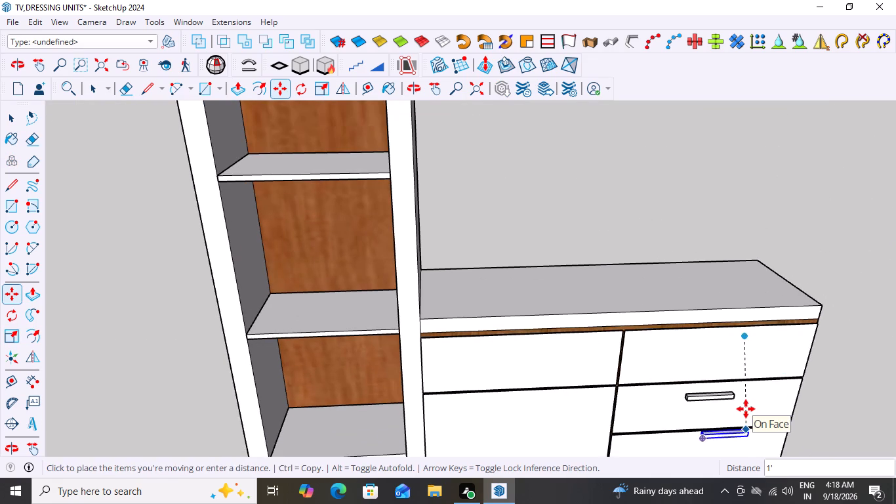
middle_click_drag(742, 403, 743, 309)
scroll(733, 371, "down", 6)
scroll(755, 452, "up", 4)
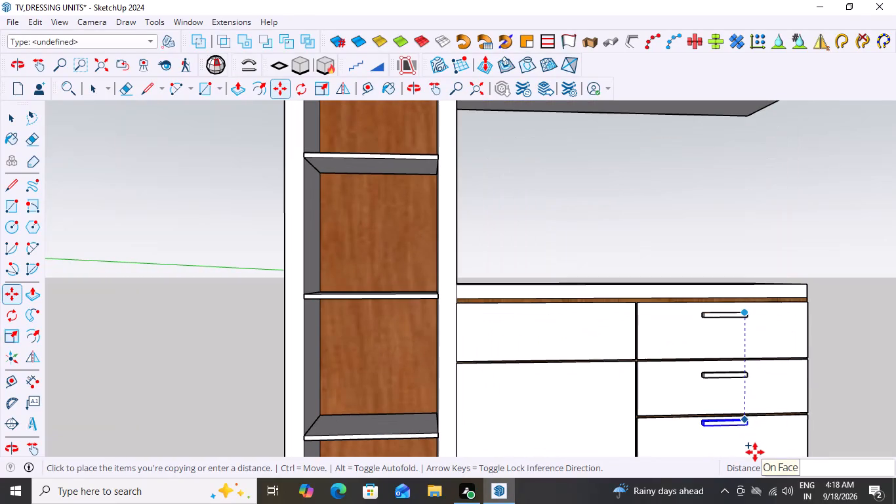
scroll(738, 442, "up", 8)
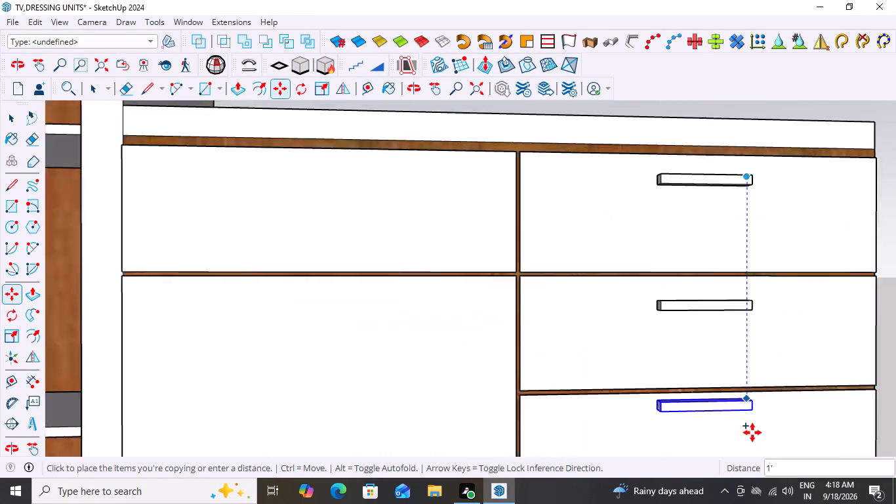
scroll(752, 432, "up", 6)
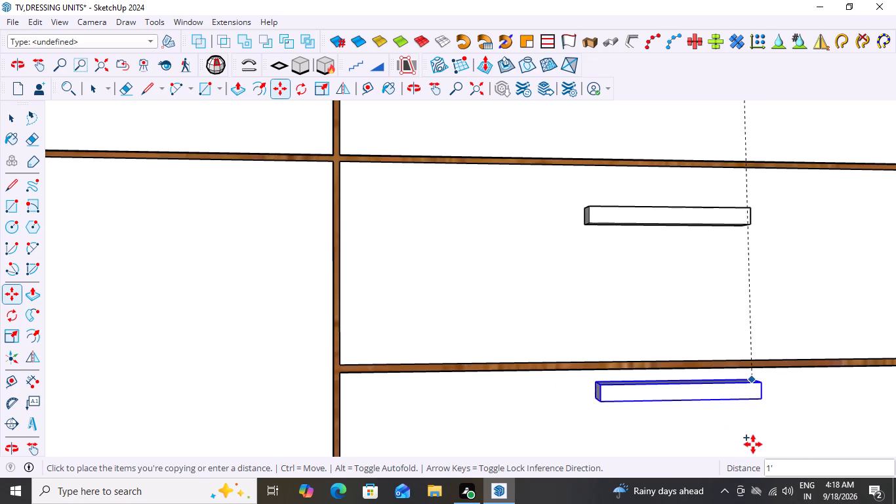
key("Up")
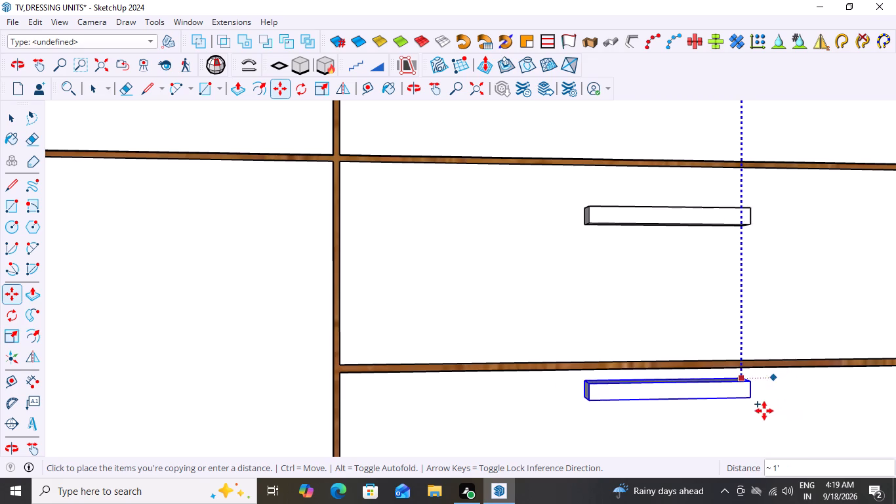
scroll(753, 413, "down", 13)
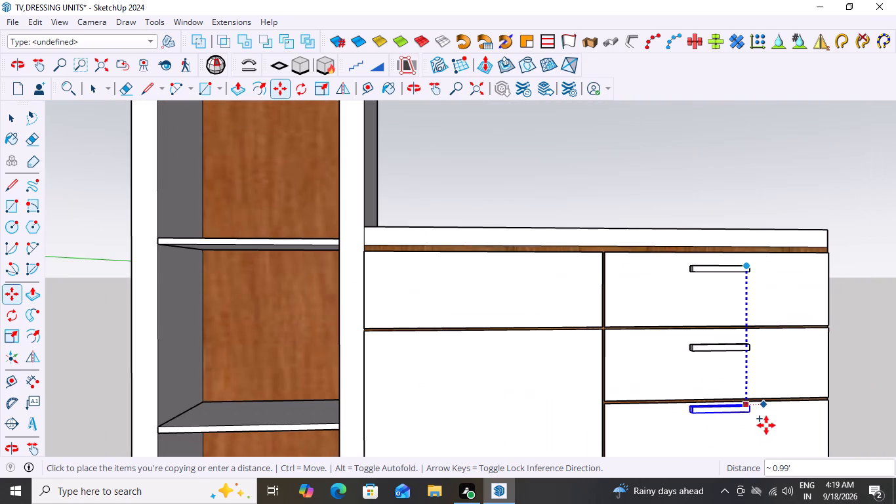
scroll(749, 432, "up", 5)
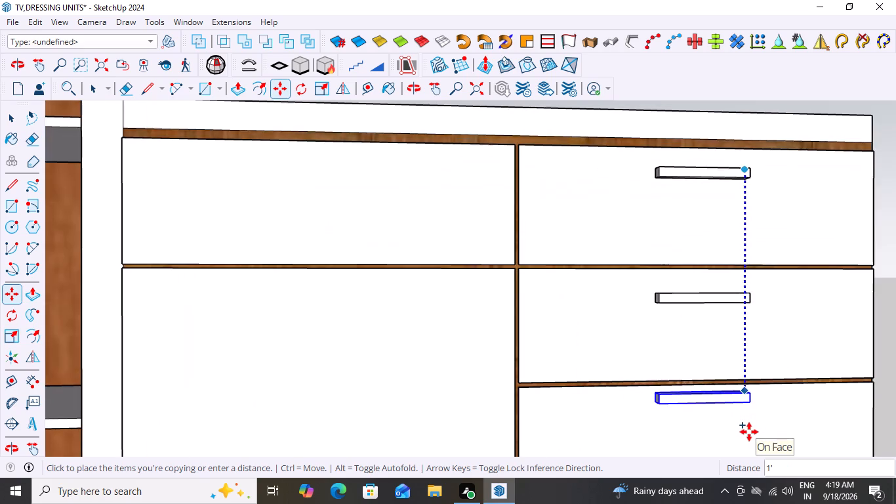
scroll(749, 432, "down", 20)
scroll(762, 419, "up", 1)
scroll(775, 407, "down", 3)
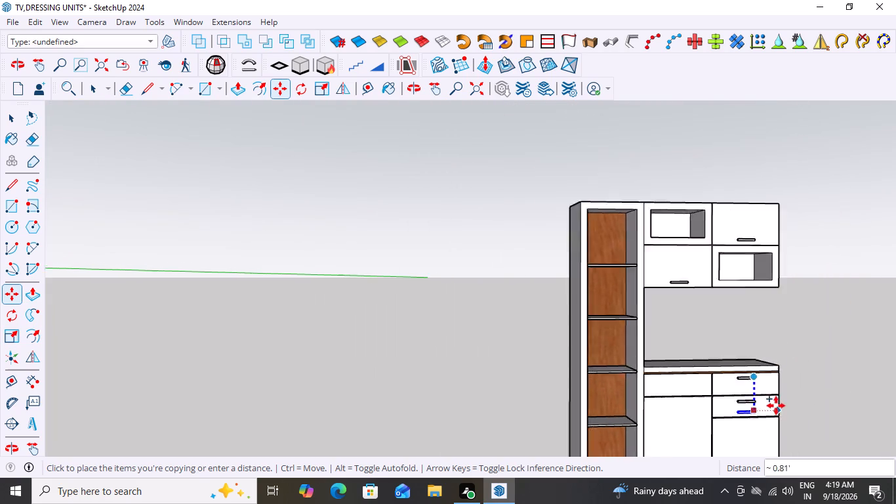
scroll(776, 406, "down", 14)
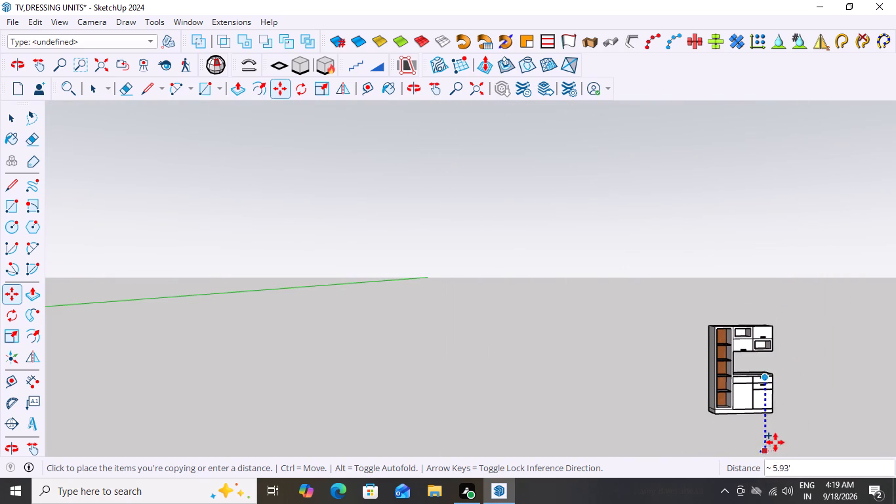
scroll(775, 442, "up", 13)
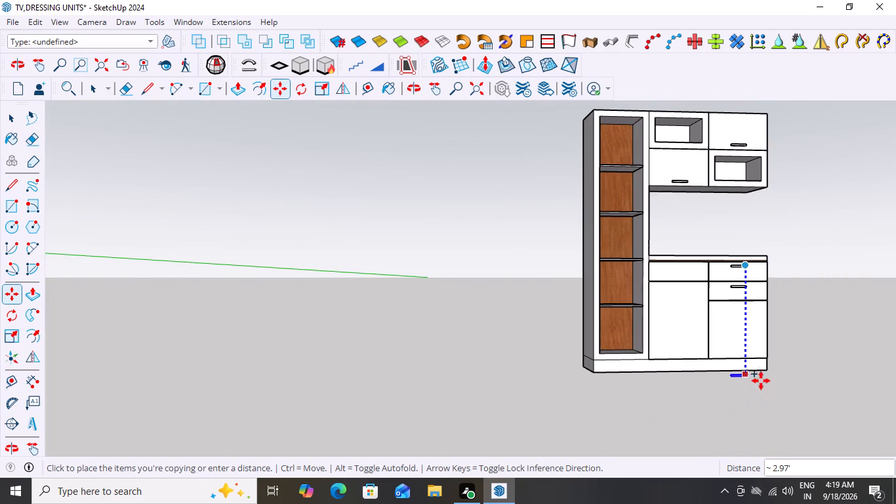
scroll(744, 341, "up", 3)
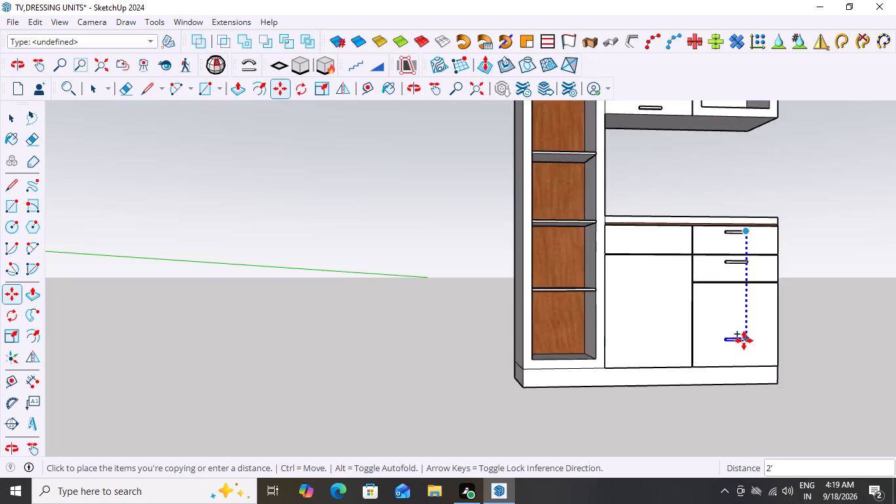
scroll(744, 341, "up", 11)
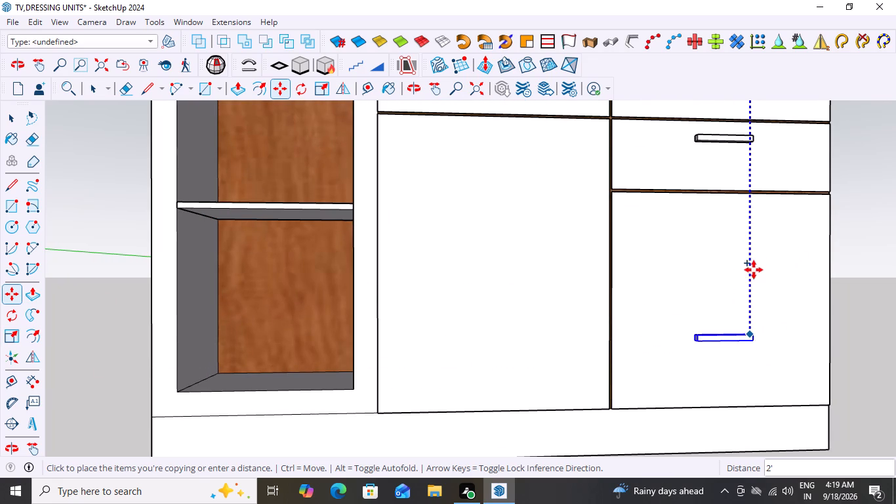
scroll(782, 276, "up", 3)
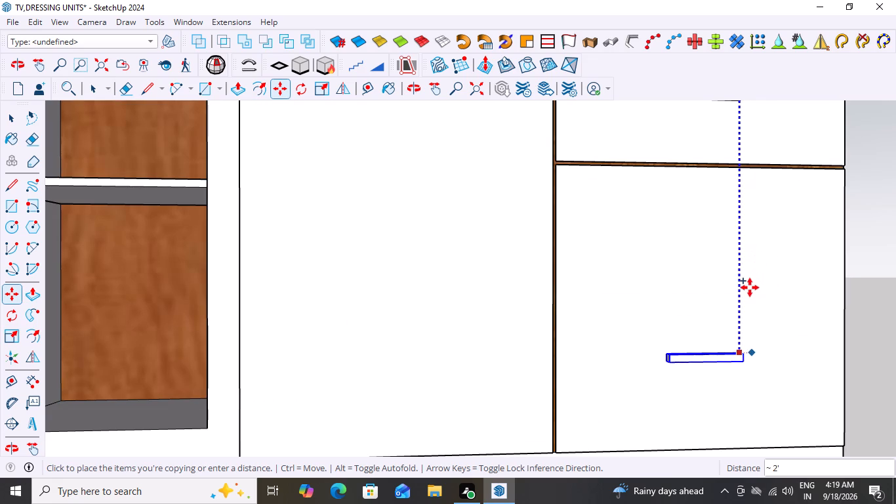
left_click(748, 265)
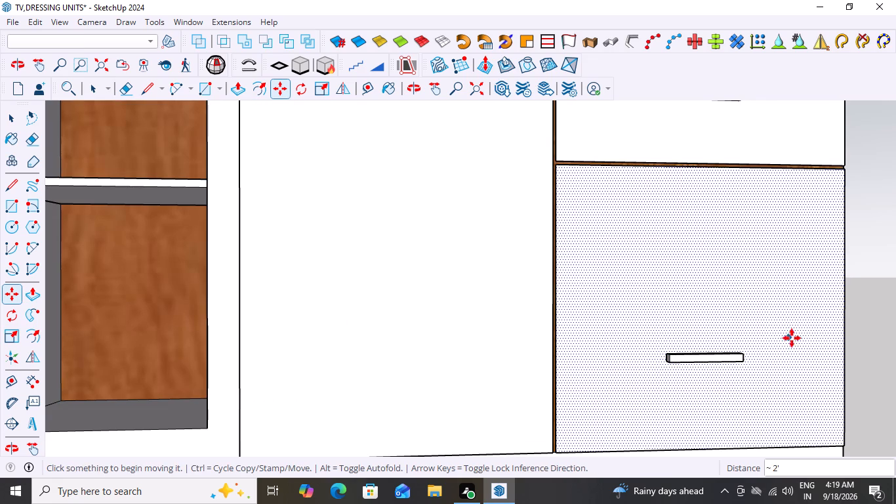
key("space")
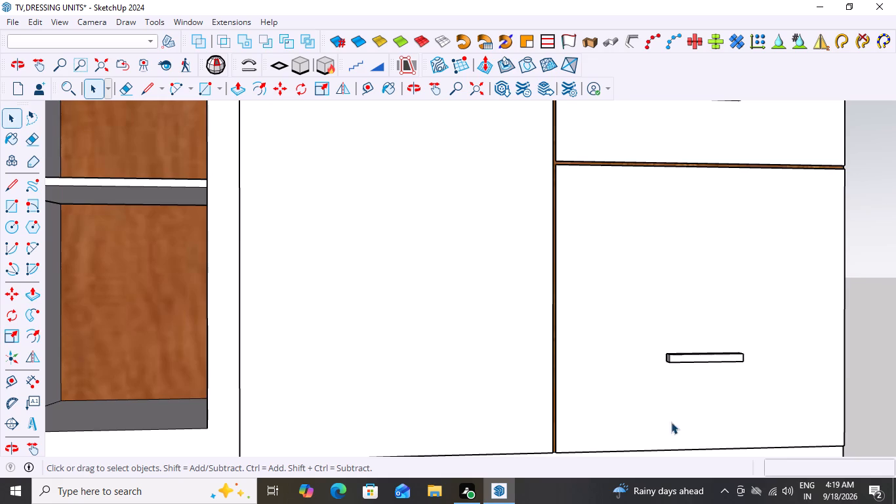
Check the lower right door handle's placement from the side and front, against the two drawer handles.
middle_click(670, 422)
scroll(692, 362, "down", 11)
middle_click_drag(803, 333, 570, 372)
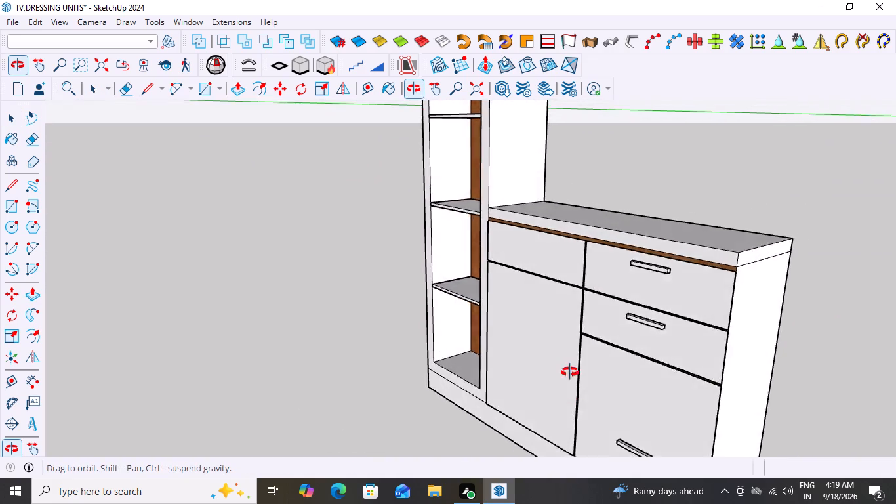
middle_click_drag(570, 372, 560, 371)
scroll(568, 392, "up", 1)
scroll(640, 447, "up", 3)
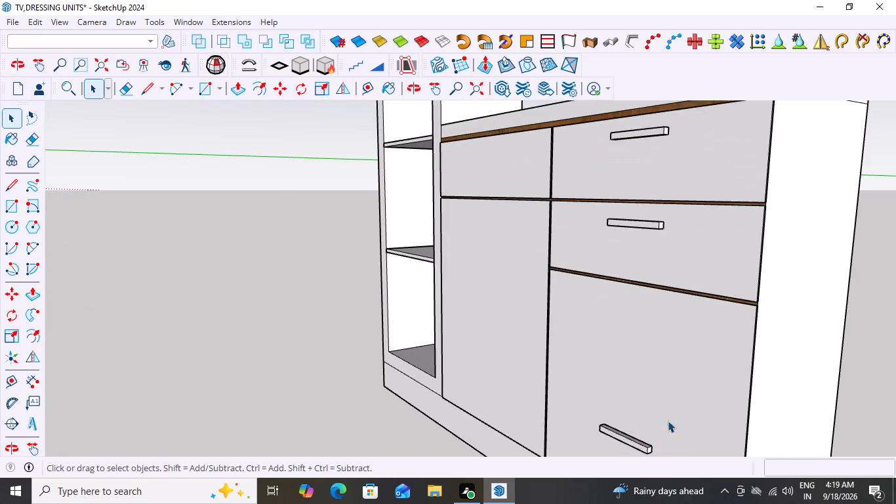
scroll(723, 387, "down", 8)
middle_click_drag(674, 426, 773, 454)
scroll(642, 360, "up", 1)
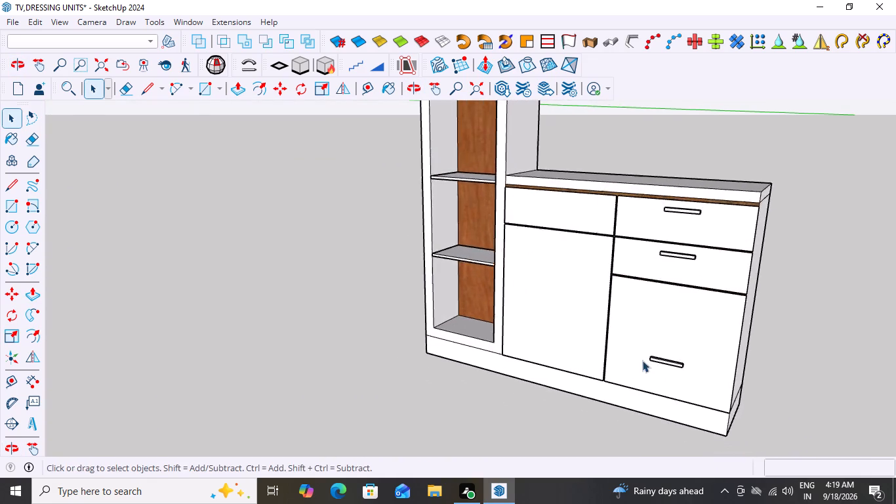
Move the lower right door's handle by its rear upper corner about 1' up, just below the door's top edge.
scroll(642, 360, "up", 6)
middle_click_drag(670, 396, 734, 409)
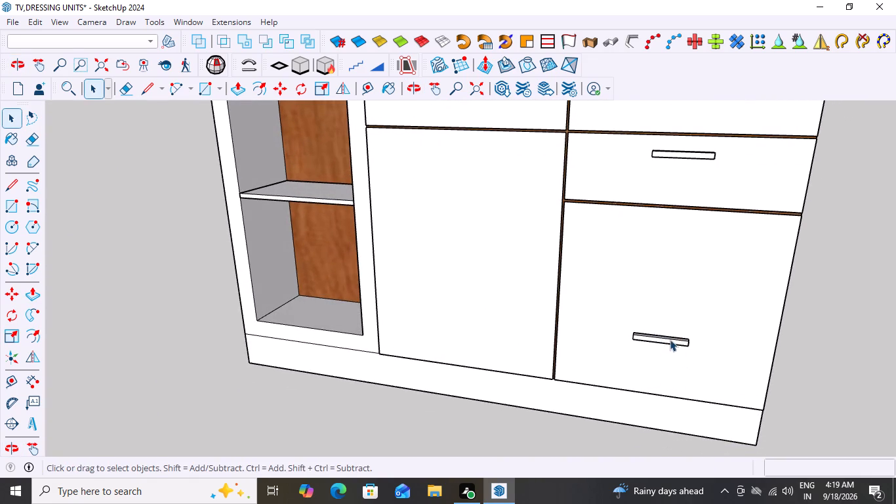
left_click(670, 339)
scroll(700, 346, "up", 8)
middle_click_drag(649, 352, 685, 361)
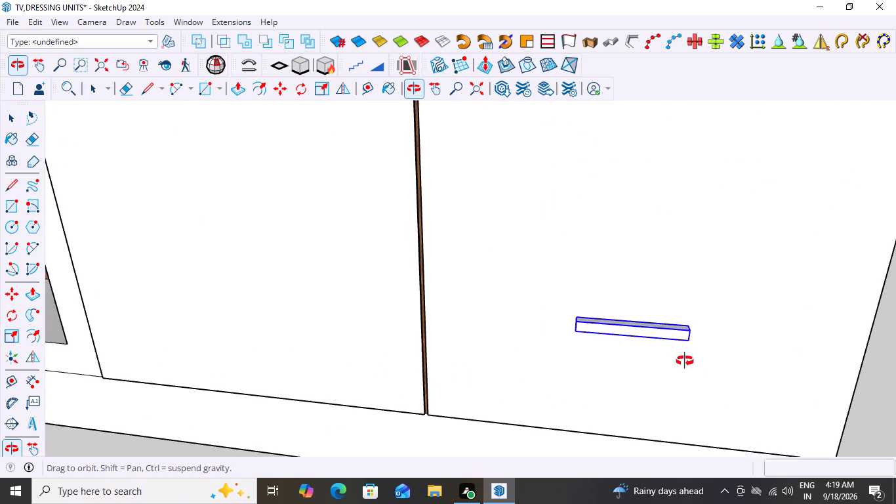
middle_click_drag(685, 361, 689, 362)
key("m")
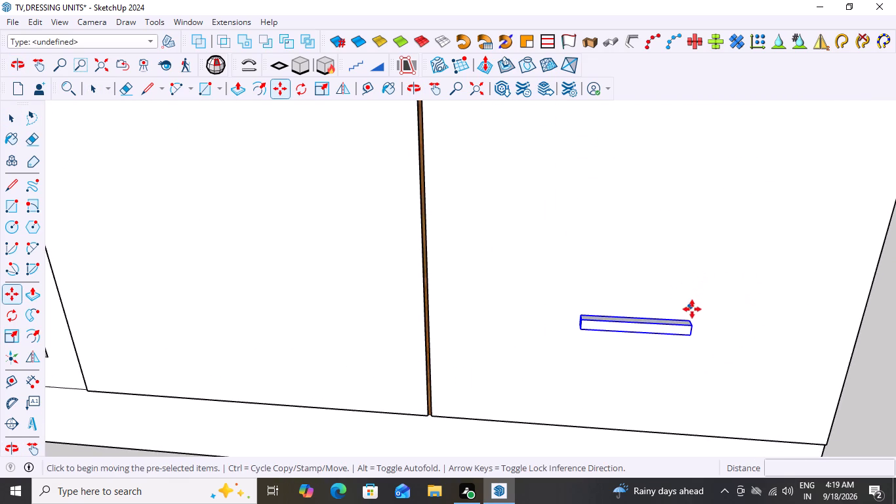
left_click(690, 320)
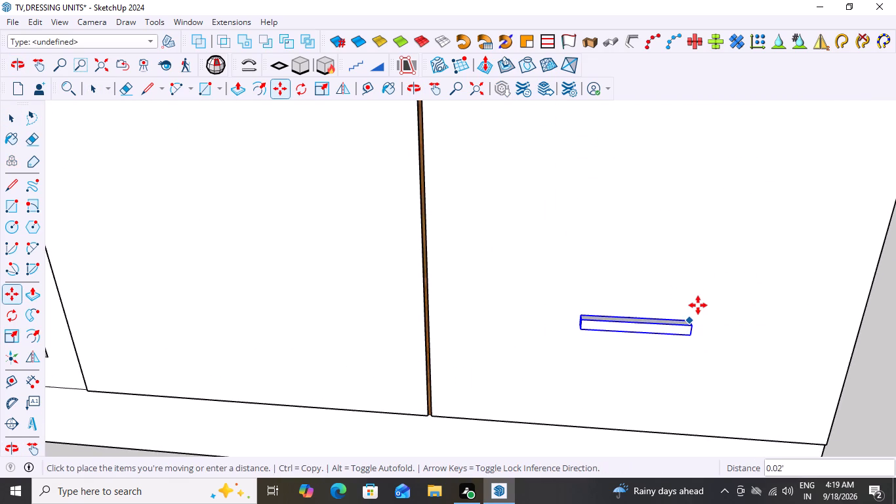
scroll(672, 330, "down", 10)
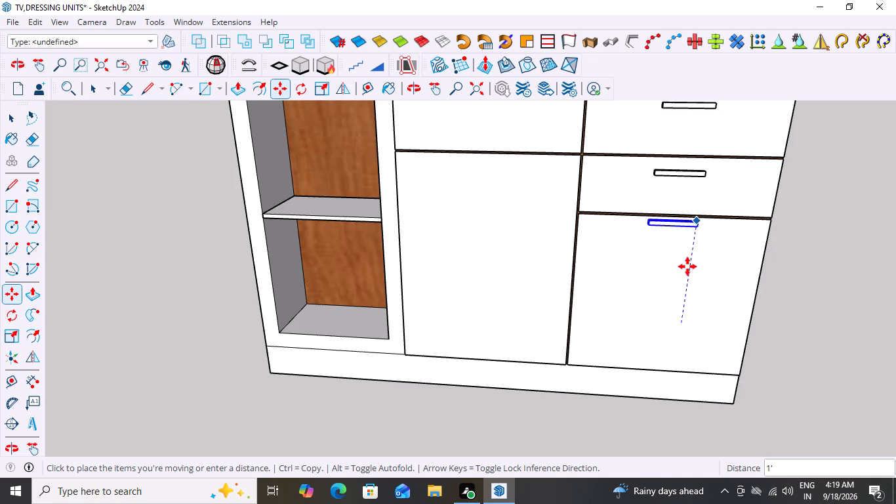
middle_click_drag(710, 309, 672, 253)
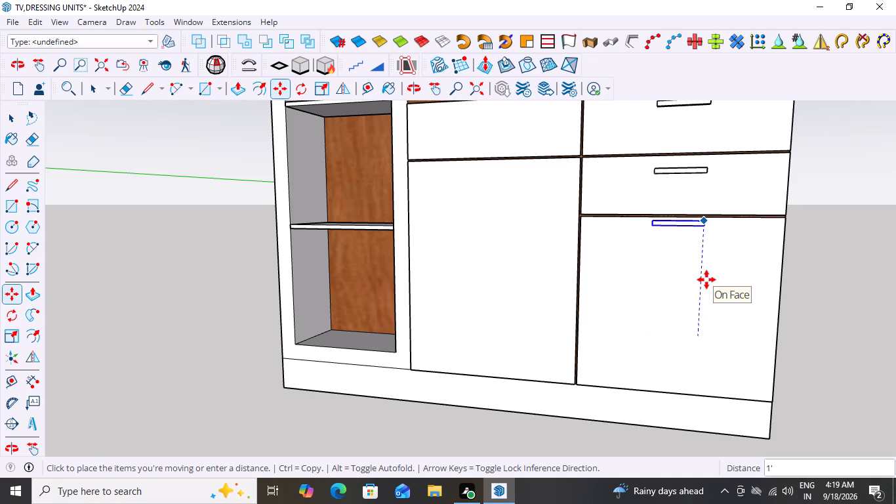
left_click(706, 280)
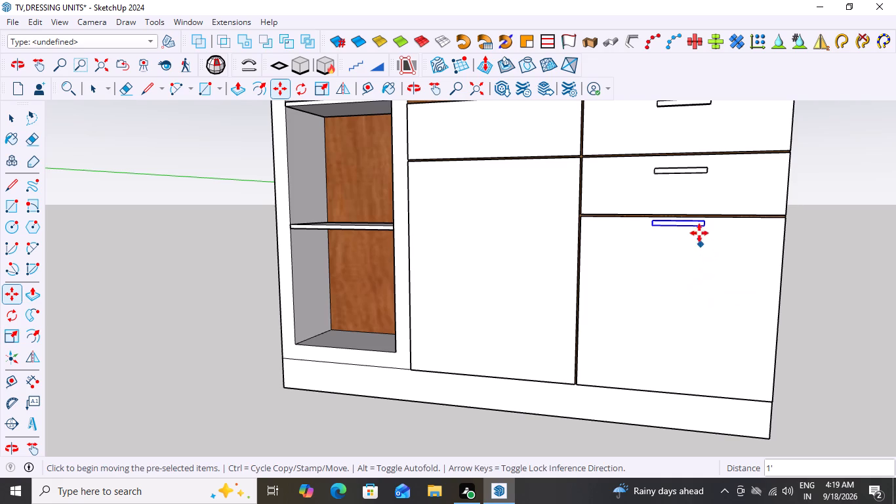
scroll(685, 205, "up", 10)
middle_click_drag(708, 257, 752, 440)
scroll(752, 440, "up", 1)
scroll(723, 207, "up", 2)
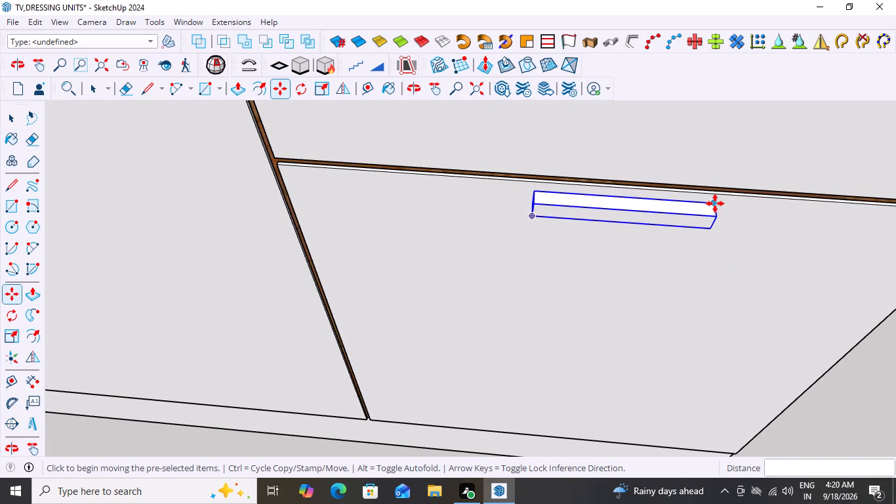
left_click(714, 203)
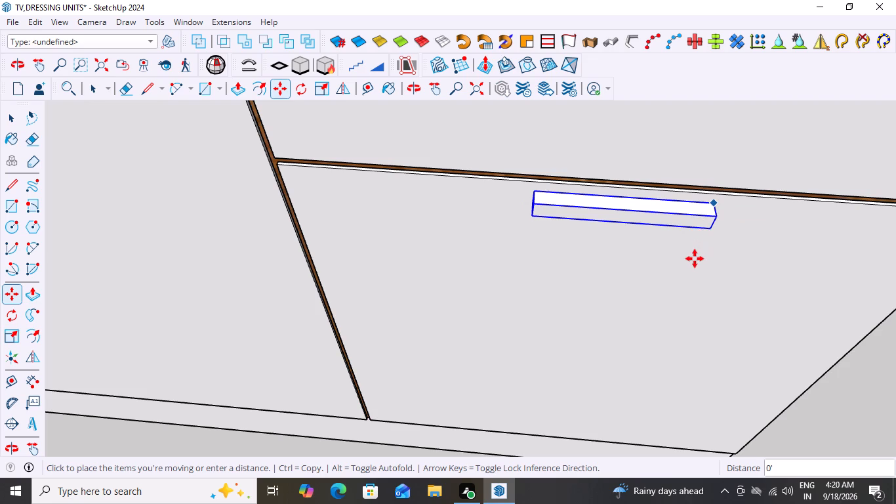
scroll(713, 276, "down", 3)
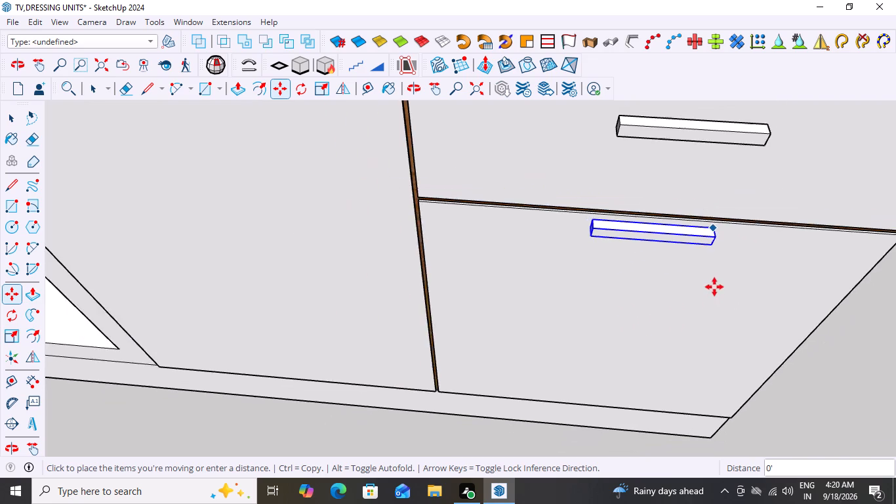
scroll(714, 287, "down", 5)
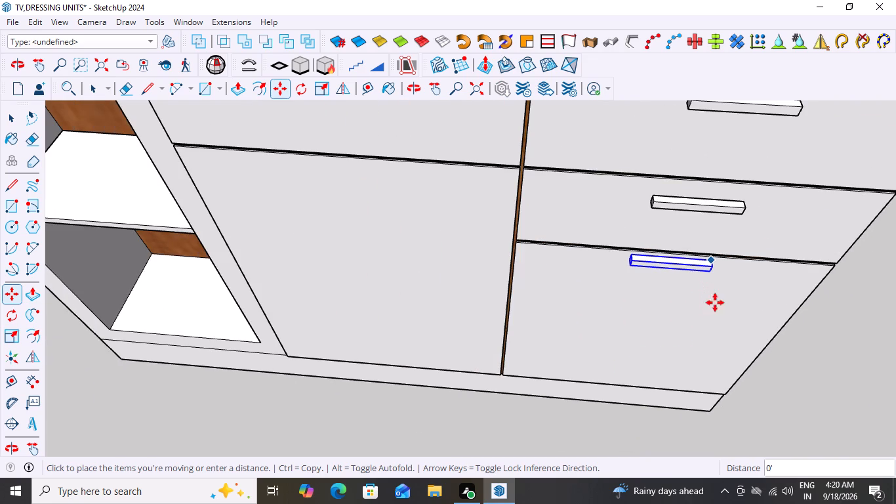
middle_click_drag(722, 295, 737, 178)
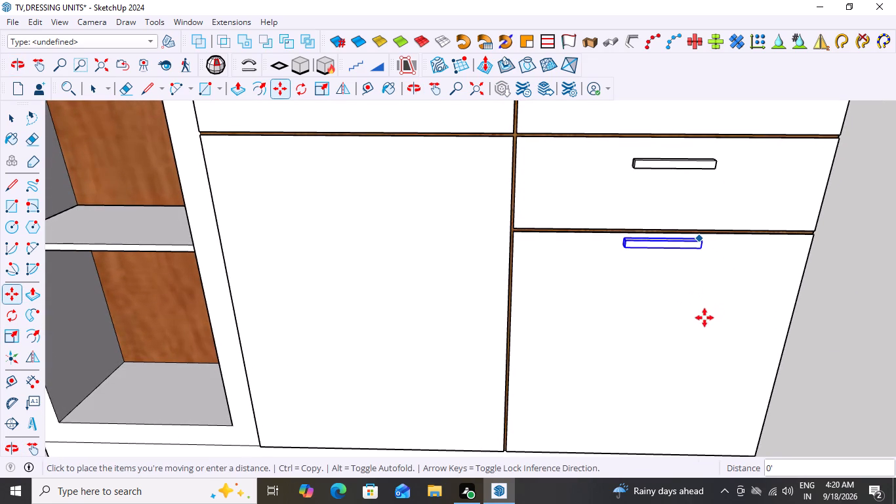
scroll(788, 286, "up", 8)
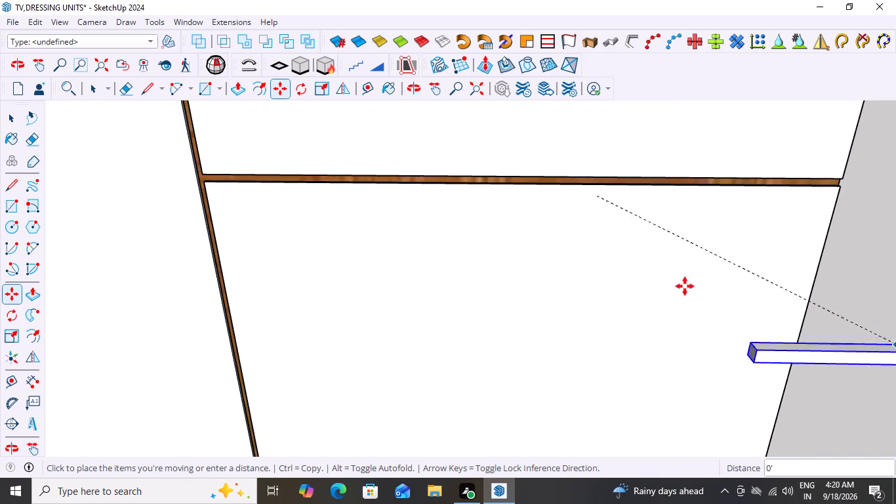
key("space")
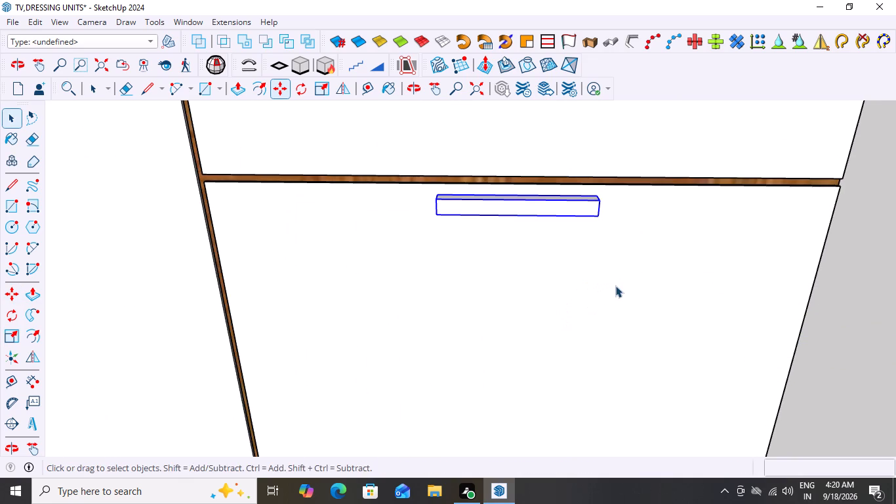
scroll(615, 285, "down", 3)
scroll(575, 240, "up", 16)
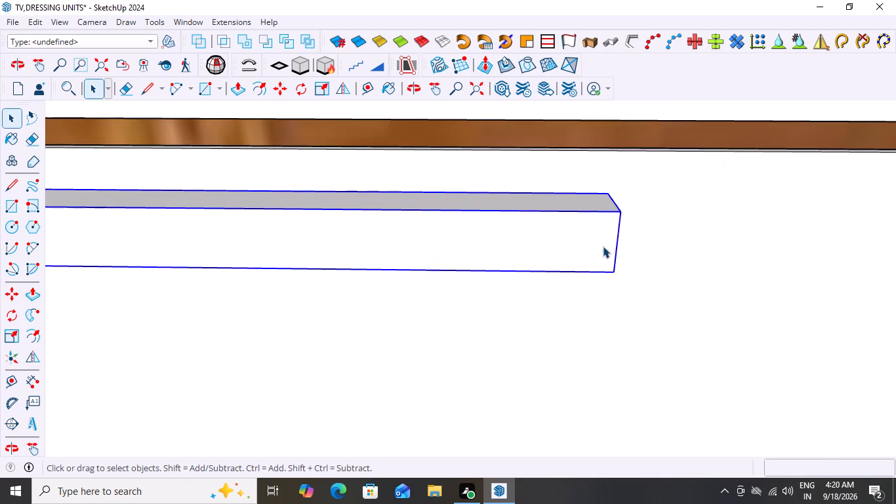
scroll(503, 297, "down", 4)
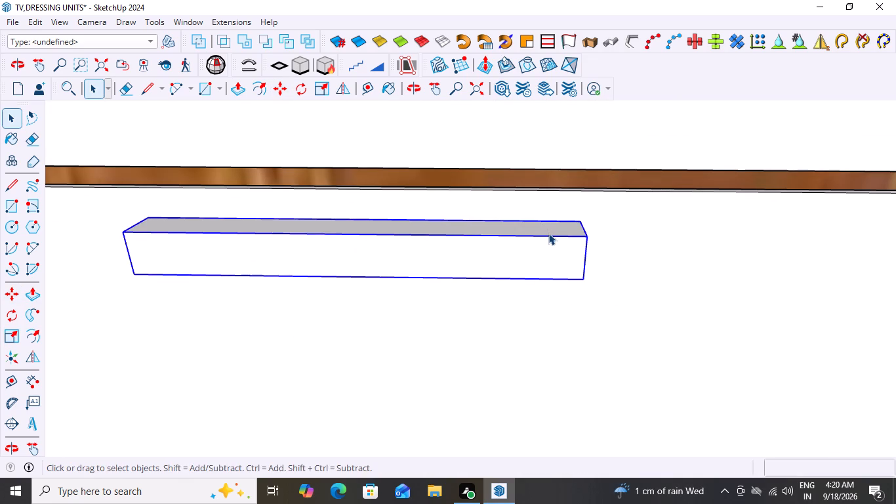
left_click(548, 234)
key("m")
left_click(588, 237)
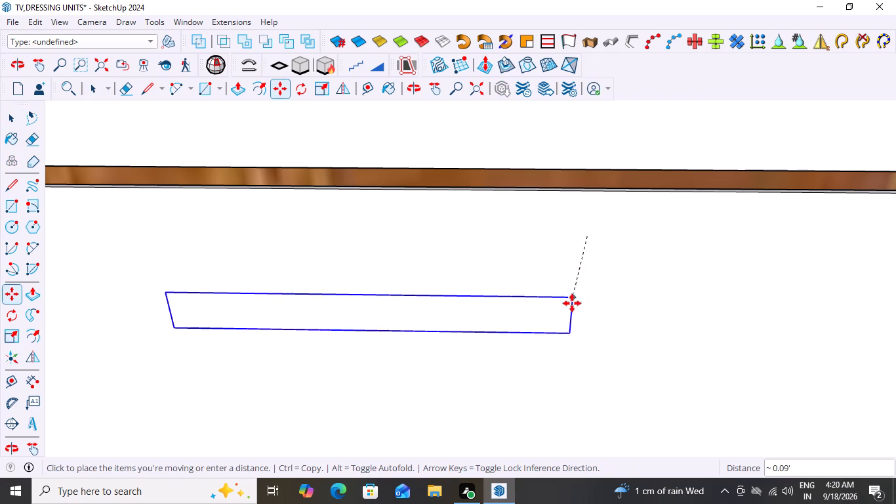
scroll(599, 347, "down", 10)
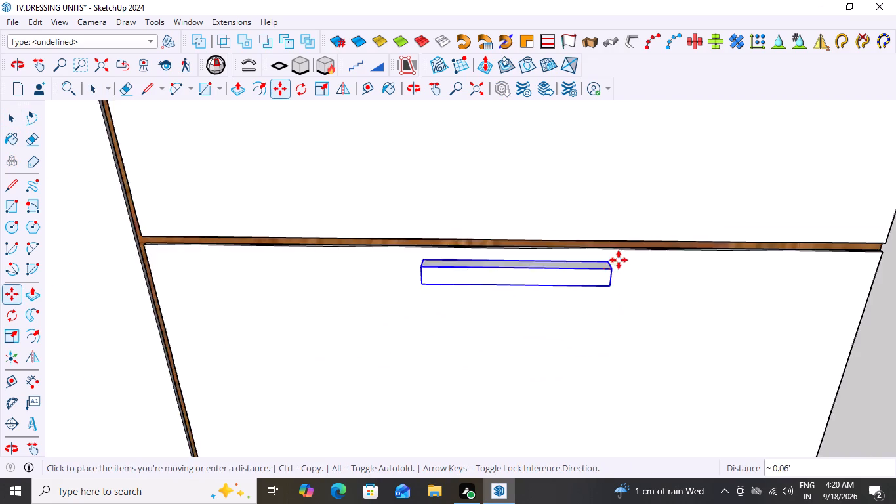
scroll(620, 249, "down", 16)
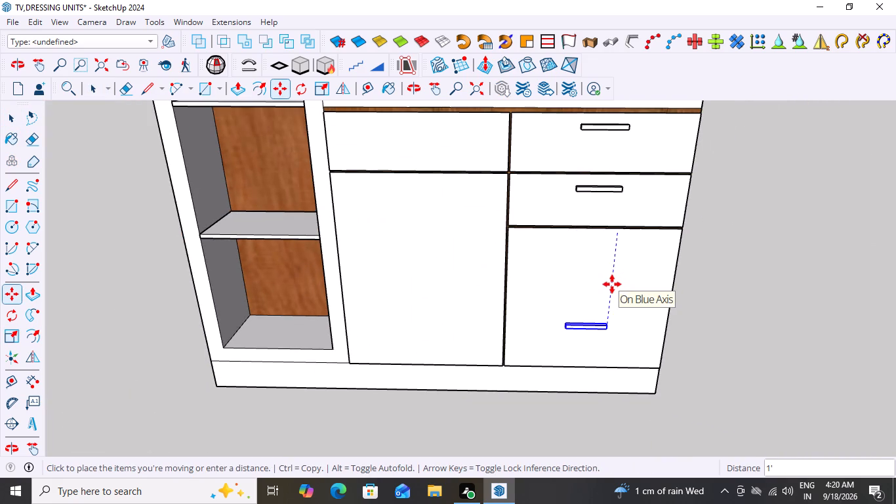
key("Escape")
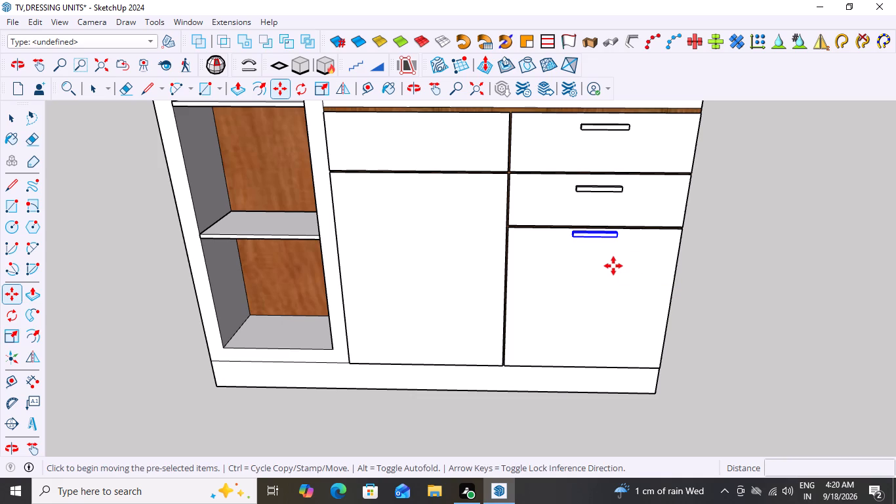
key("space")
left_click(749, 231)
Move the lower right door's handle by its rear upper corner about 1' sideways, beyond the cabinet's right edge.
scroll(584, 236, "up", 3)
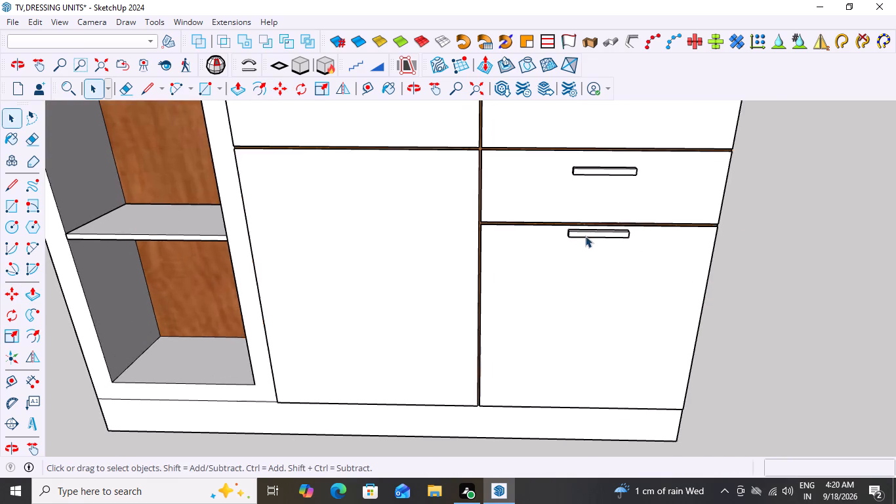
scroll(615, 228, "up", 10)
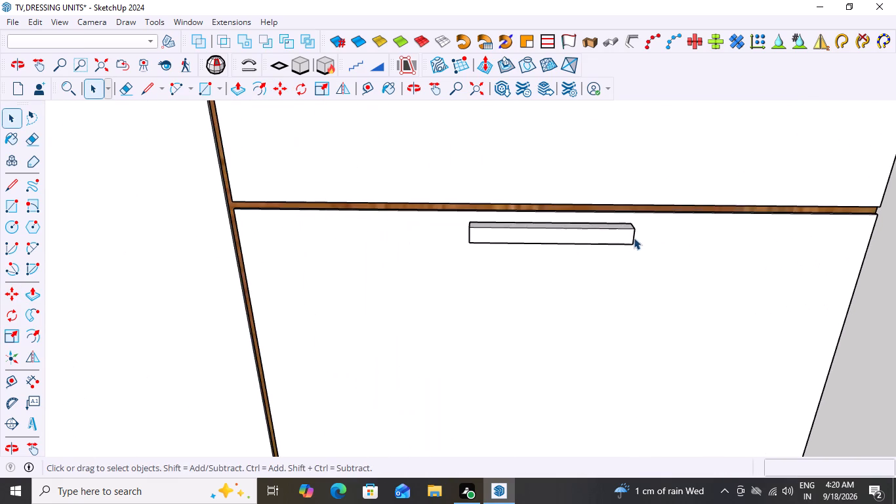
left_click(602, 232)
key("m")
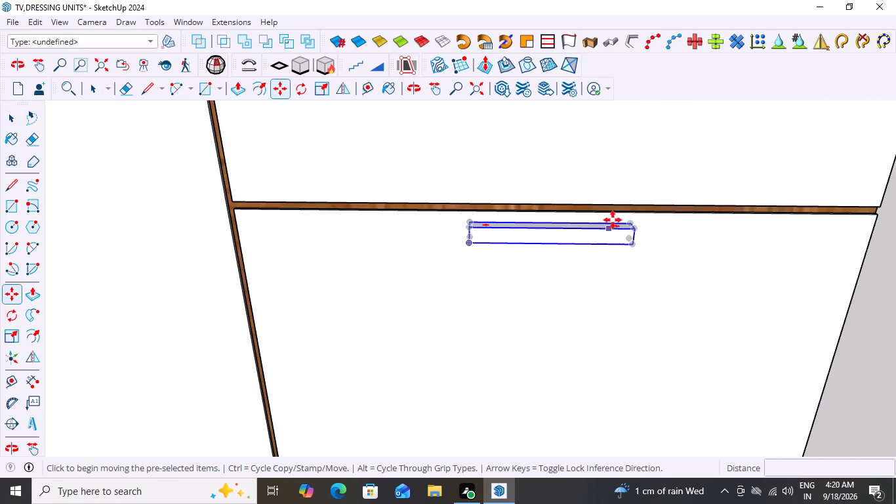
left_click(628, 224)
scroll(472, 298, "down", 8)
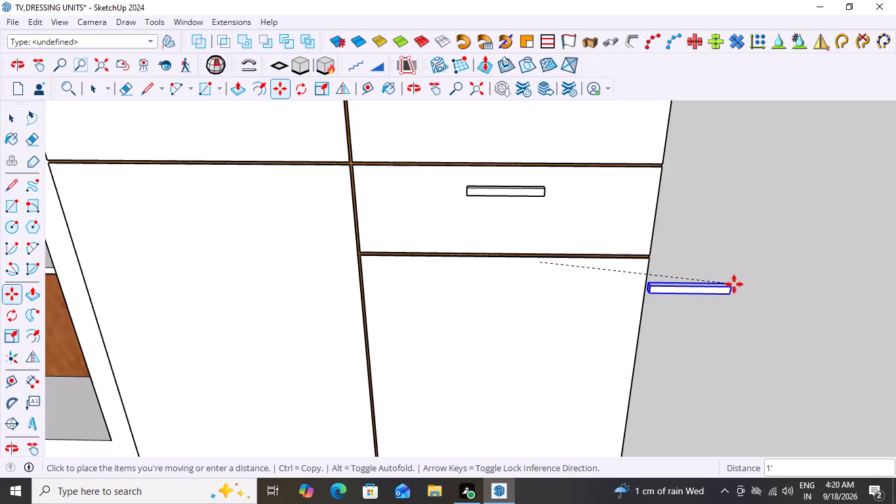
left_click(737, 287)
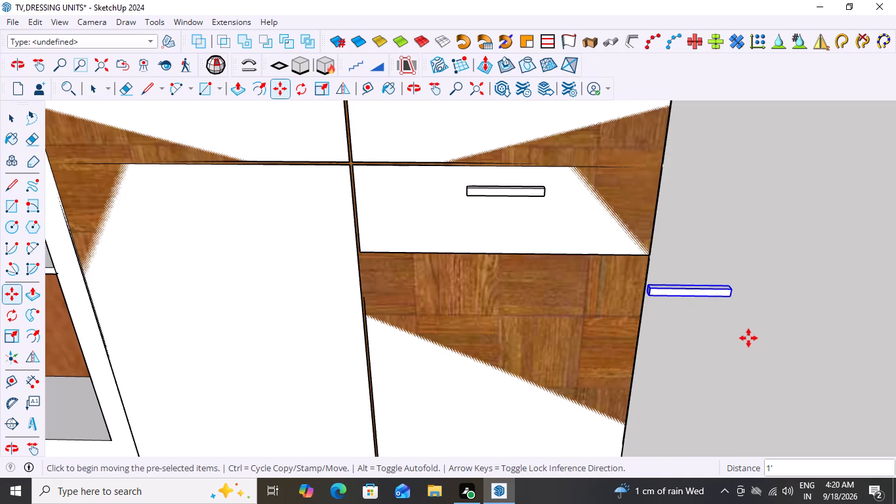
Examine the displaced handle from the front and side, checking its depth against the door face and drawer handle.
middle_click_drag(764, 316, 797, 287)
key("space")
left_click(695, 324)
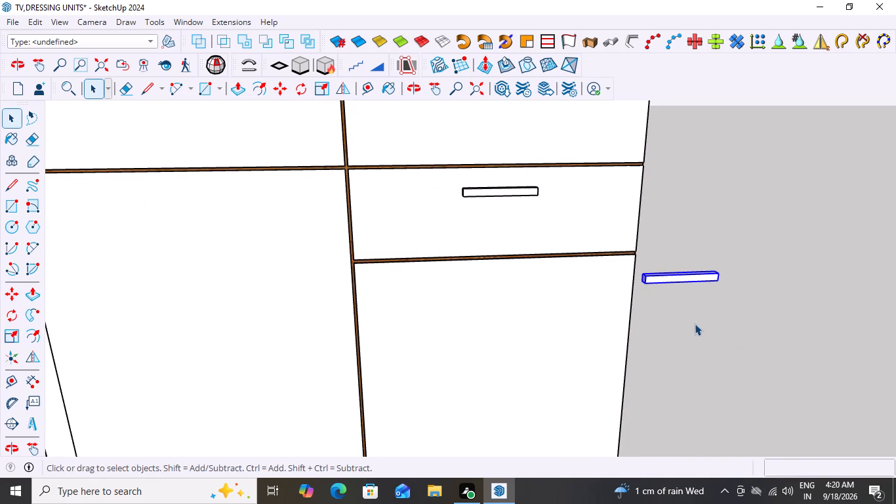
middle_click_drag(750, 322, 641, 327)
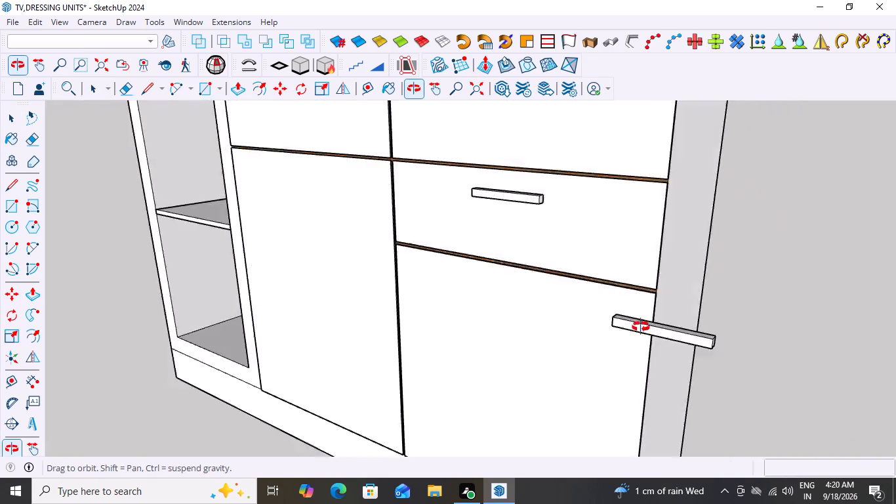
middle_click_drag(641, 327, 703, 337)
scroll(714, 295, "up", 3)
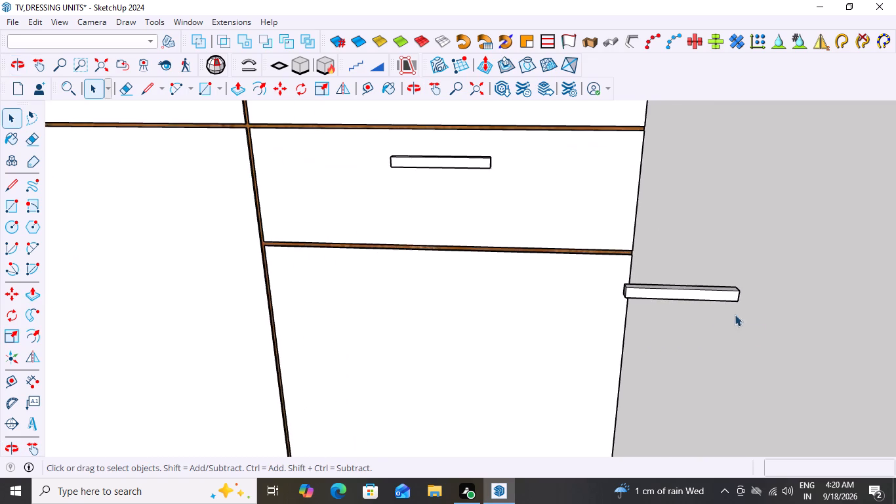
middle_click_drag(756, 335, 486, 329)
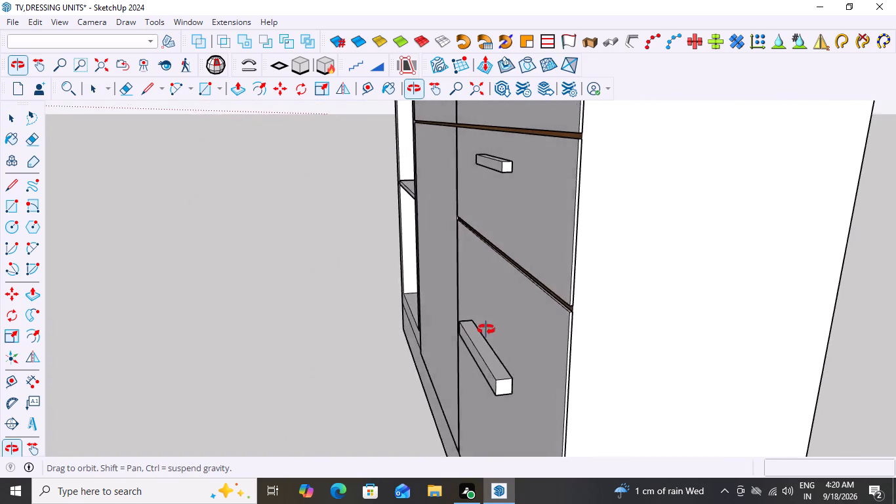
middle_click_drag(486, 329, 740, 326)
scroll(743, 328, "down", 2)
middle_click_drag(712, 324, 729, 364)
scroll(712, 307, "up", 3)
Move the displaced handle by its rear upper corner about 1.02' back onto the lower right door's face, roughly beneath the drawer handles.
left_click(739, 303)
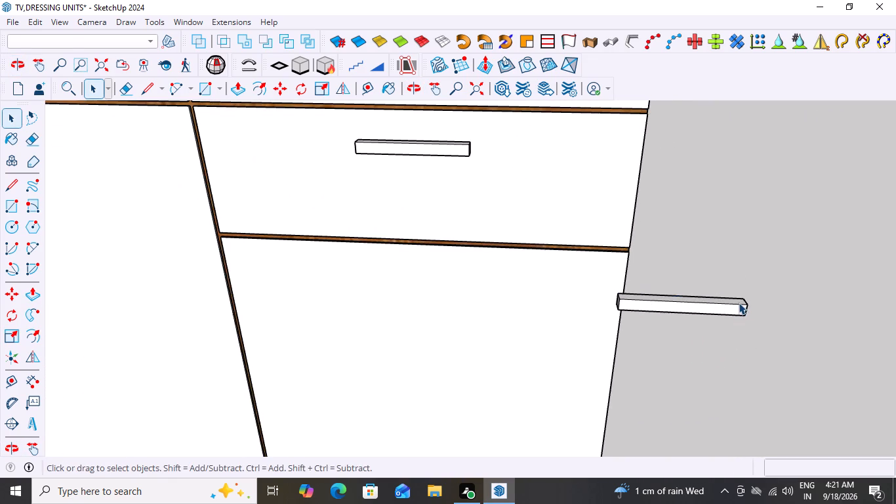
key("m")
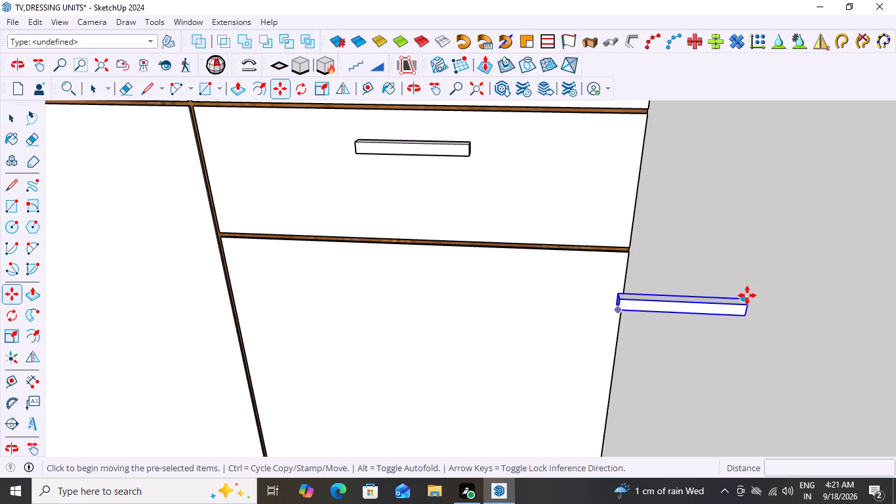
left_click(746, 298)
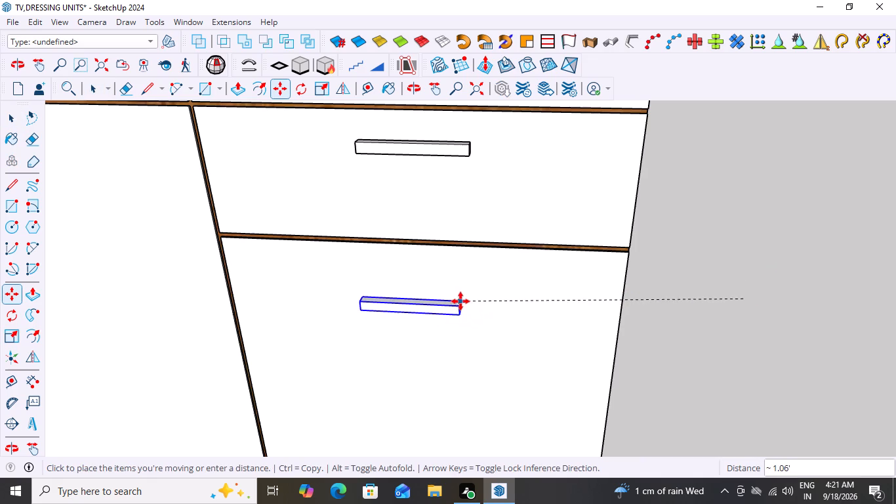
middle_click_drag(452, 307, 514, 221)
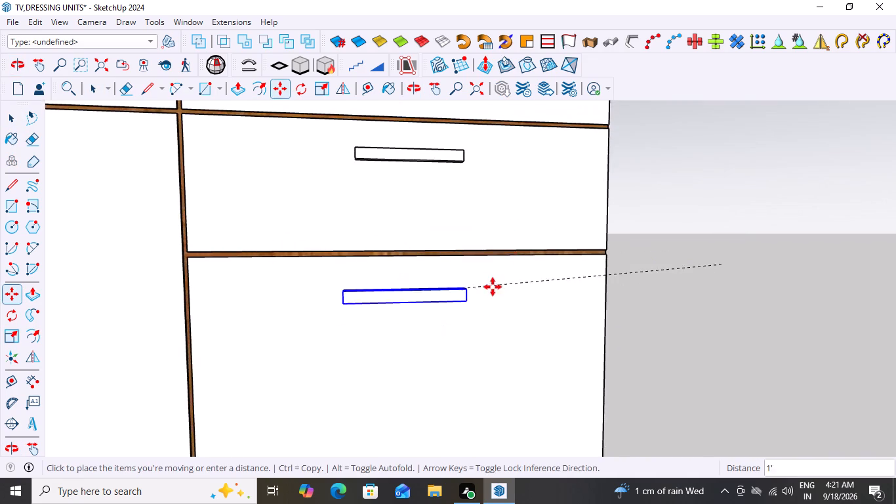
scroll(493, 286, "down", 11)
scroll(453, 311, "up", 3)
scroll(398, 313, "up", 4)
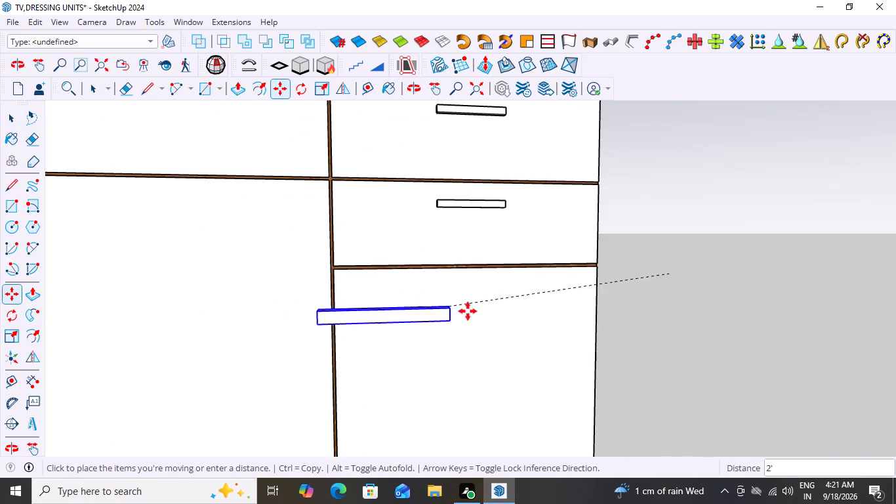
middle_click_drag(624, 318, 278, 311)
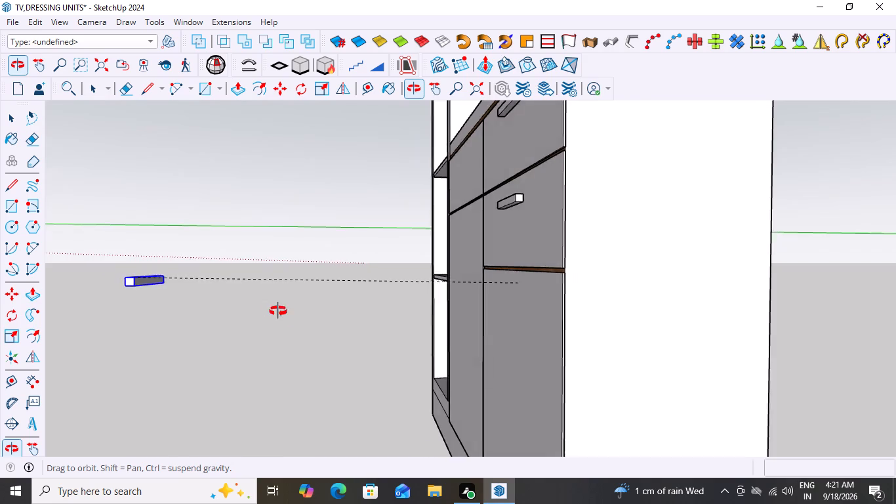
middle_click_drag(278, 311, 413, 337)
scroll(538, 299, "up", 4)
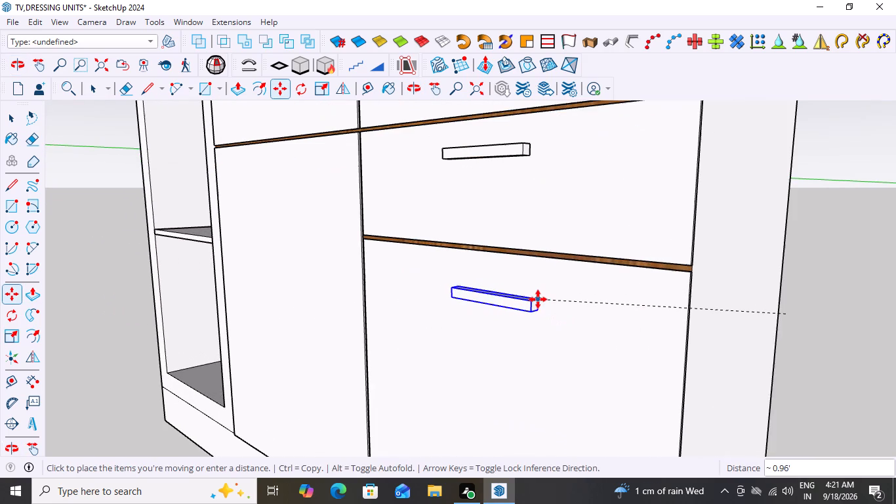
scroll(522, 301, "up", 9)
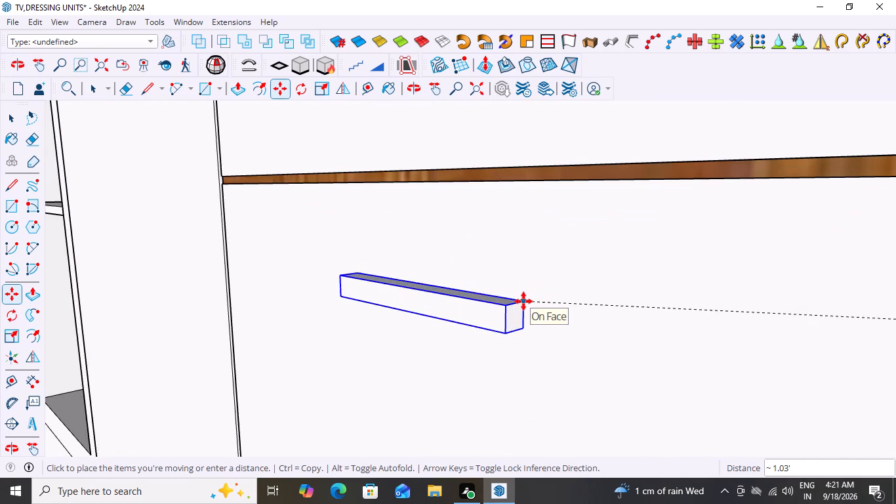
middle_click_drag(553, 295, 578, 295)
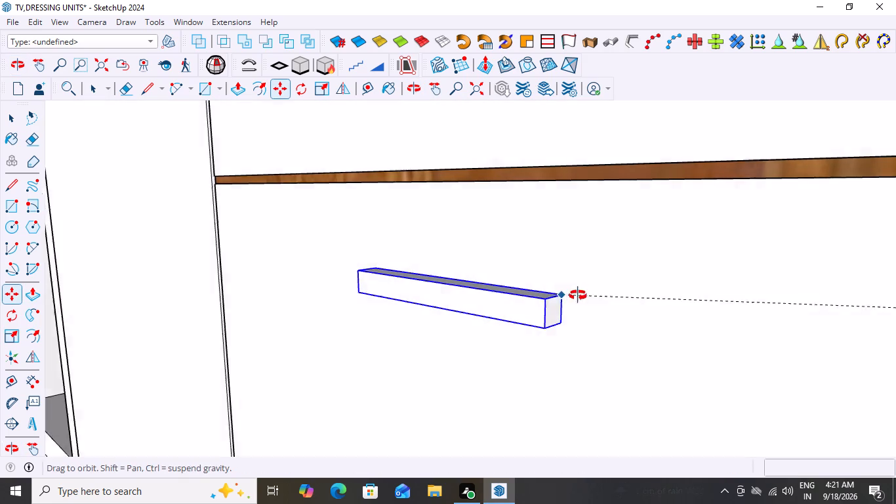
middle_click_drag(578, 295, 659, 287)
scroll(677, 289, "down", 20)
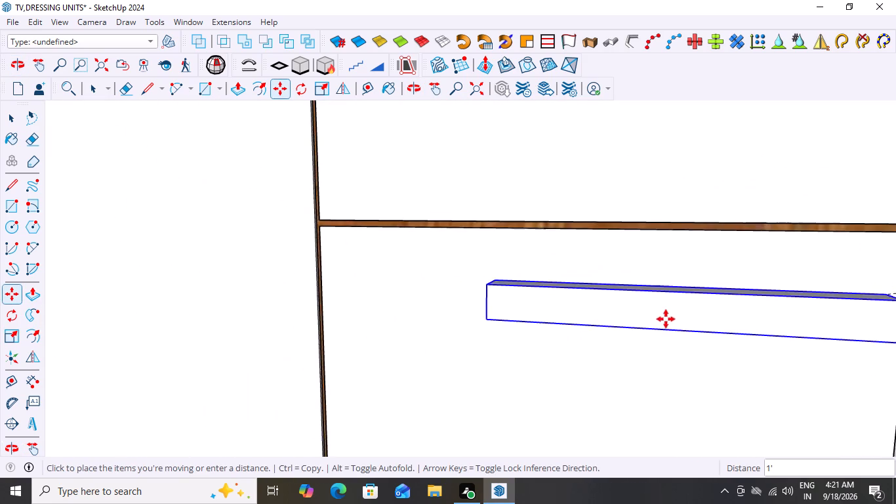
scroll(666, 319, "down", 16)
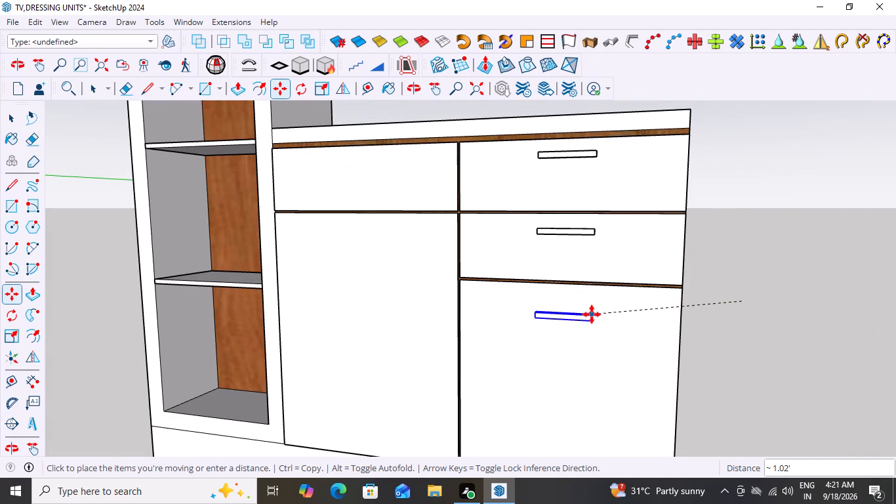
left_click(592, 312)
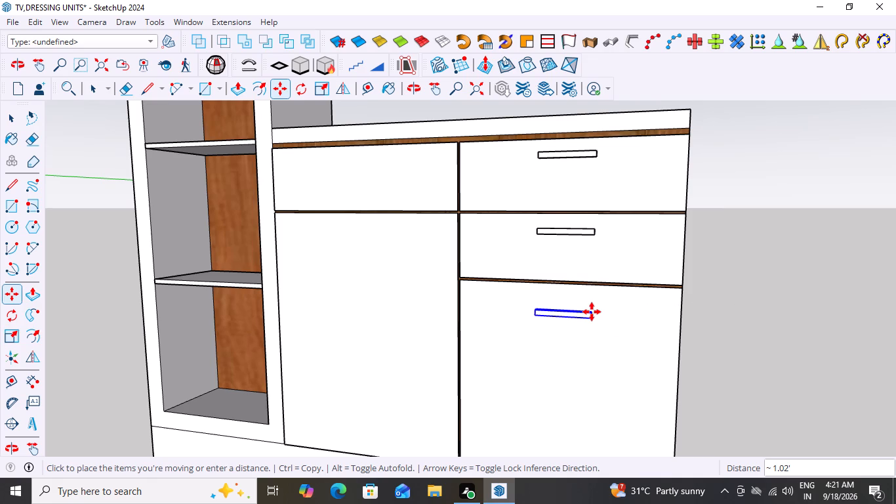
Examine the placement of the drawer and door handles on the lower right fronts, up close and across the whole unit.
middle_click_drag(628, 337, 699, 334)
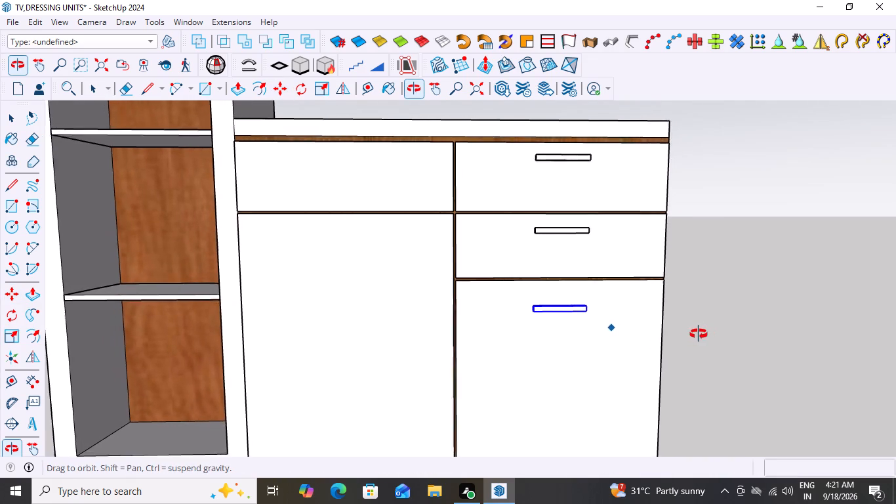
middle_click_drag(699, 334, 692, 334)
key("space")
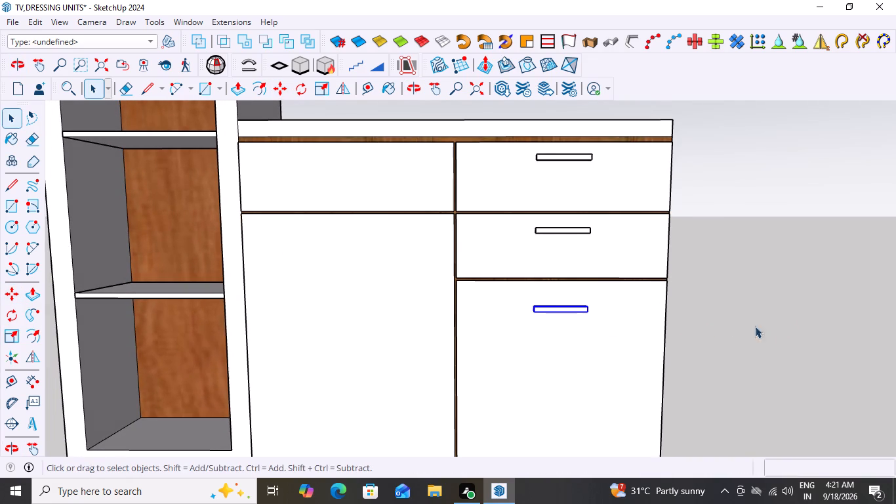
left_click(737, 333)
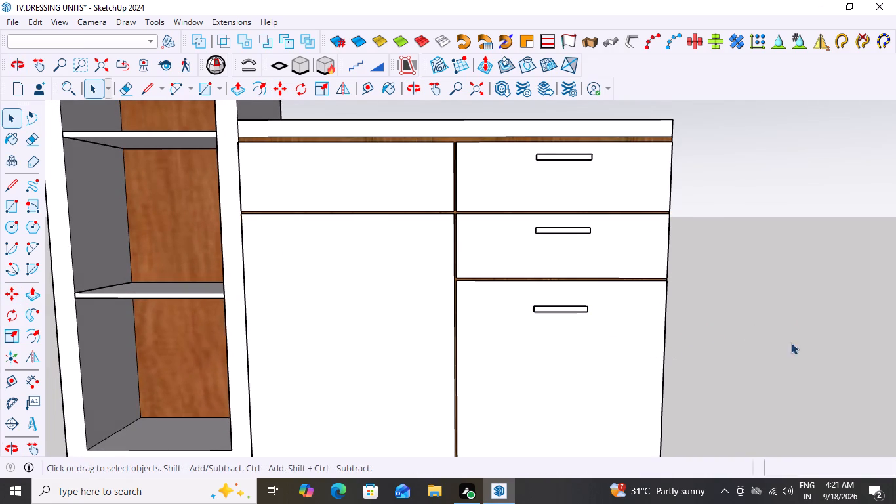
middle_click_drag(791, 343, 809, 357)
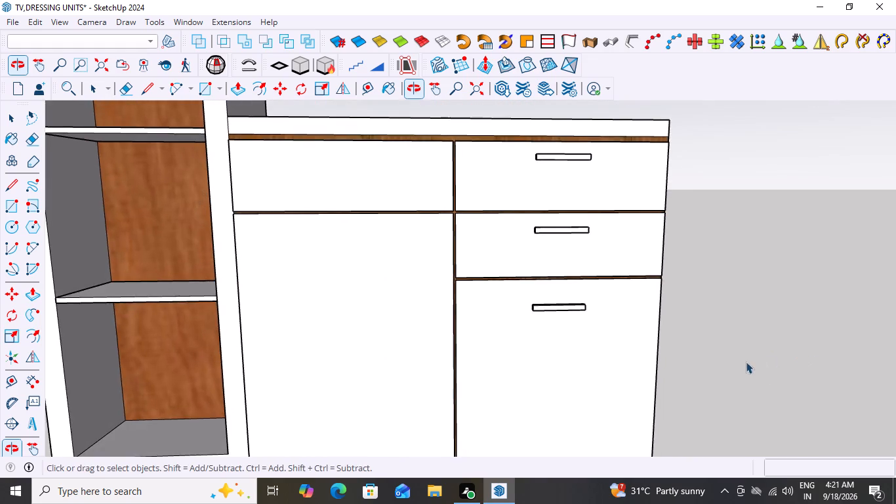
scroll(738, 361, "down", 4)
scroll(674, 371, "down", 3)
middle_click_drag(695, 366, 673, 363)
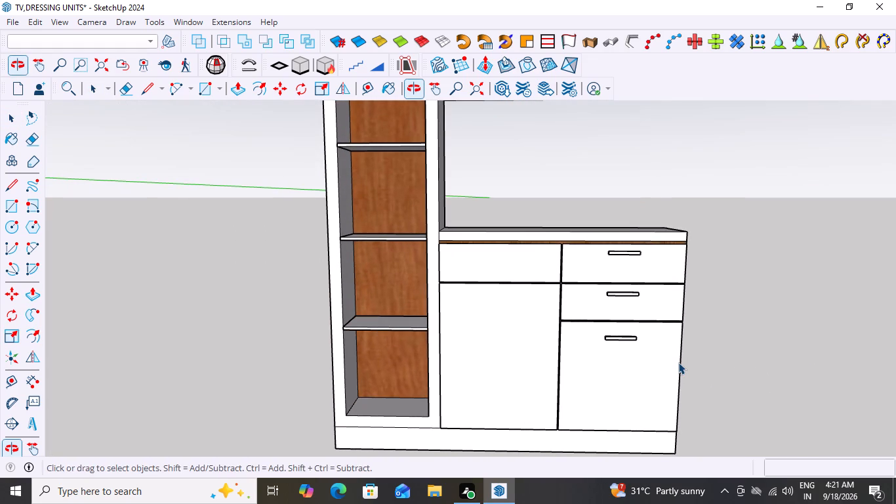
scroll(678, 362, "down", 9)
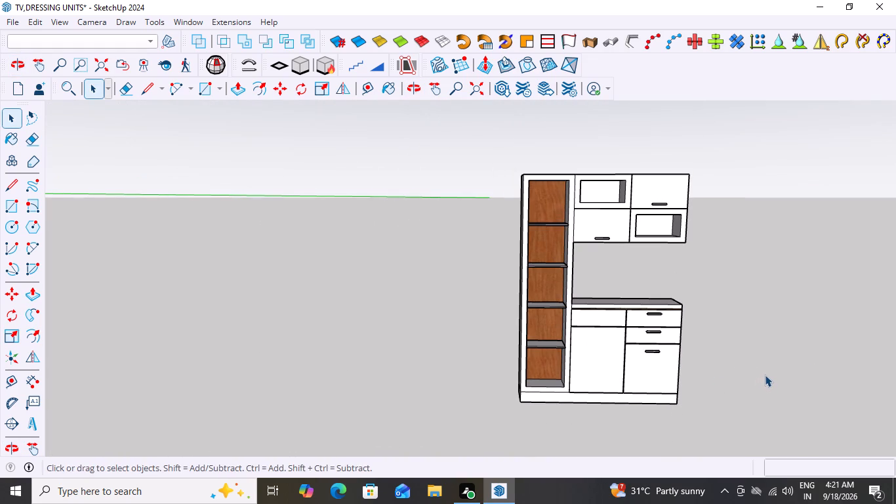
scroll(765, 375, "up", 3)
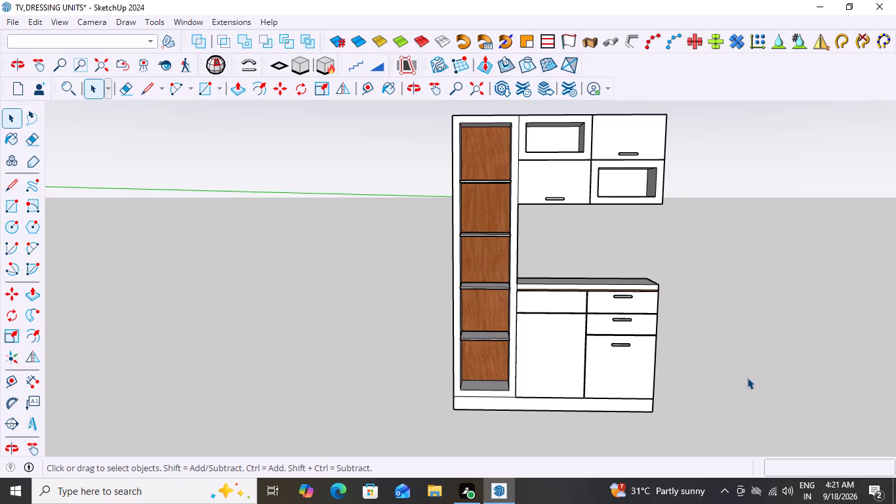
scroll(554, 190, "up", 4)
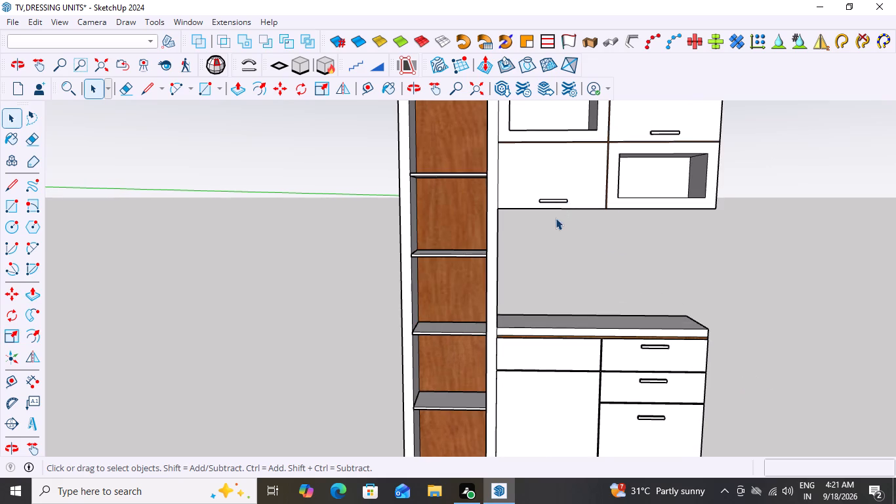
Copy the wall cabinet's lower left door handle about 2.29' down onto the left drawer front, level with the upper right drawer's handle.
left_click(563, 198)
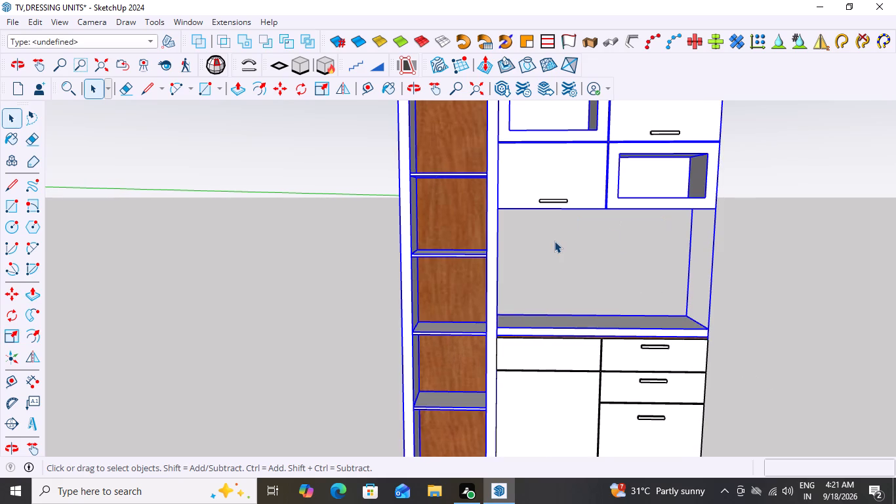
double_click(554, 241)
left_click_drag(556, 229, 564, 287)
scroll(554, 234, "up", 3)
middle_click_drag(560, 241, 560, 279)
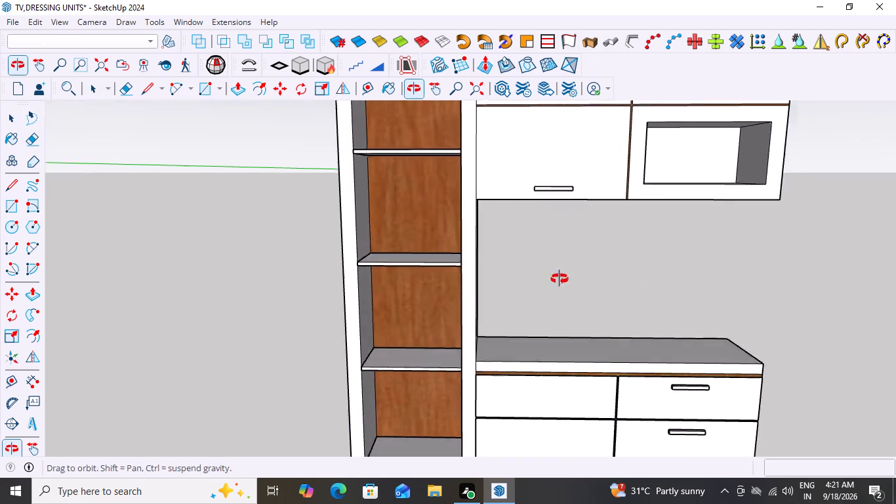
middle_click_drag(560, 279, 550, 337)
left_click(560, 204)
scroll(571, 201, "up", 6)
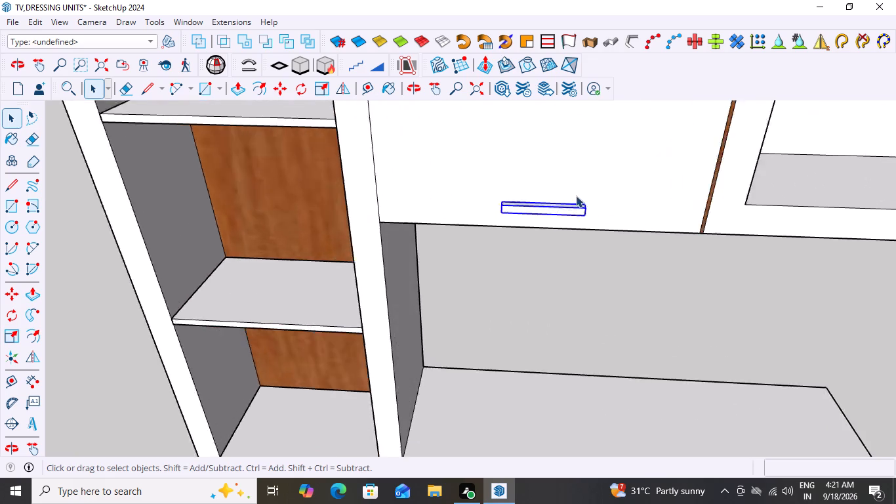
scroll(576, 196, "up", 15)
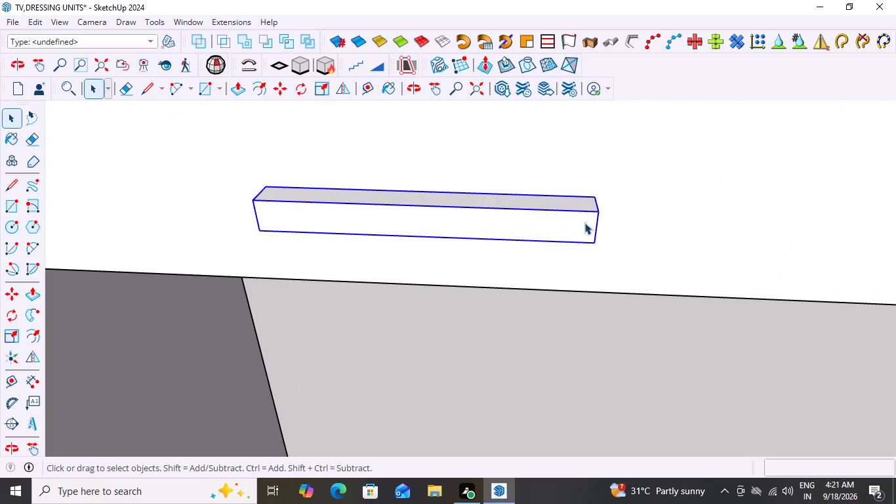
key("m")
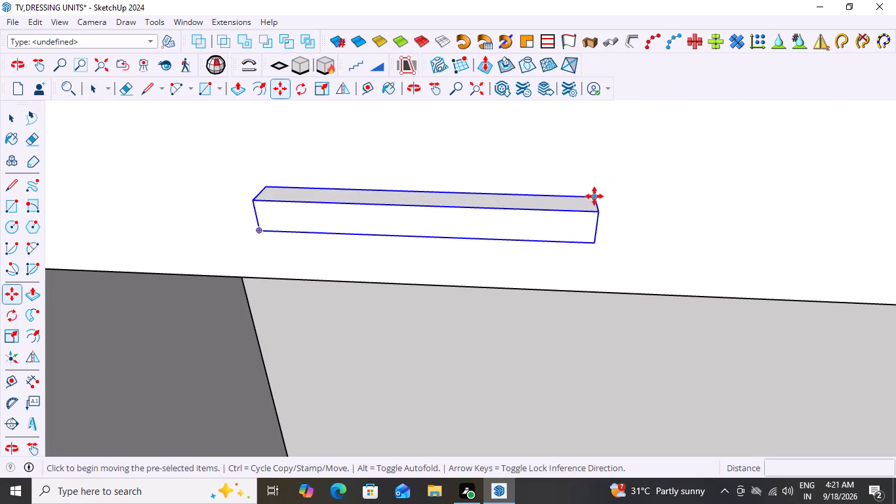
left_click(594, 196)
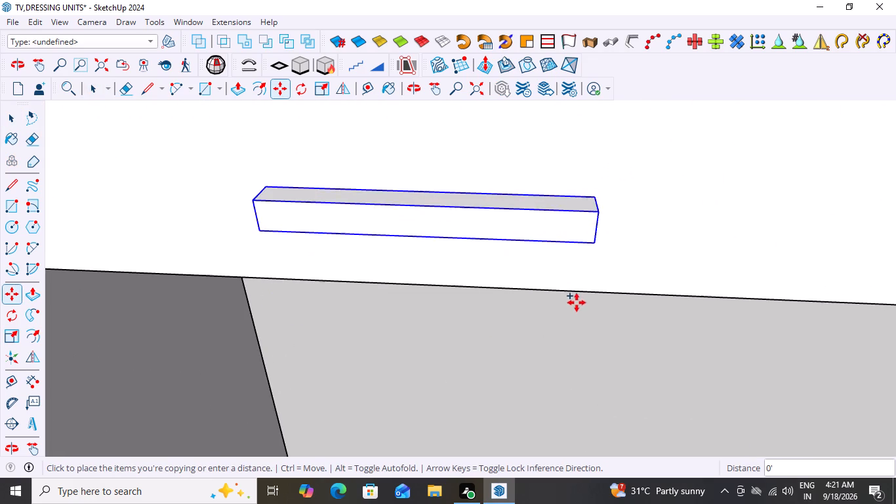
scroll(577, 308, "down", 15)
middle_click_drag(590, 362, 607, 326)
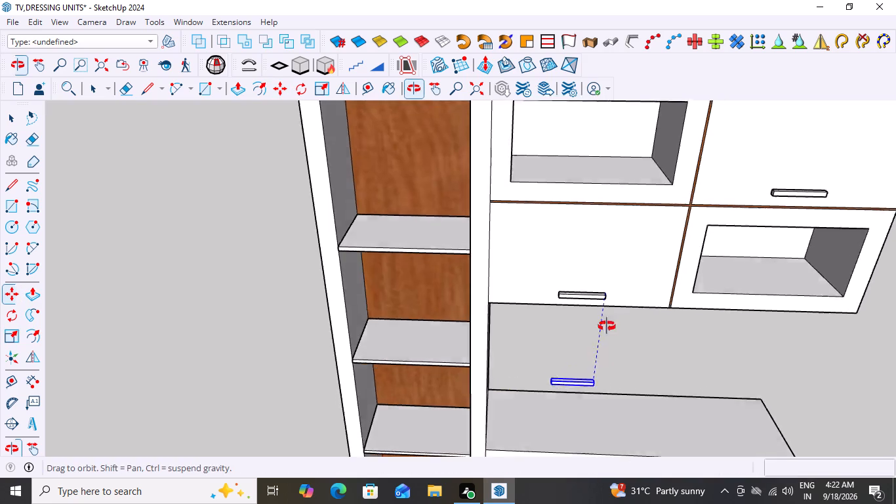
middle_click_drag(607, 326, 615, 283)
scroll(617, 282, "down", 11)
scroll(599, 396, "up", 2)
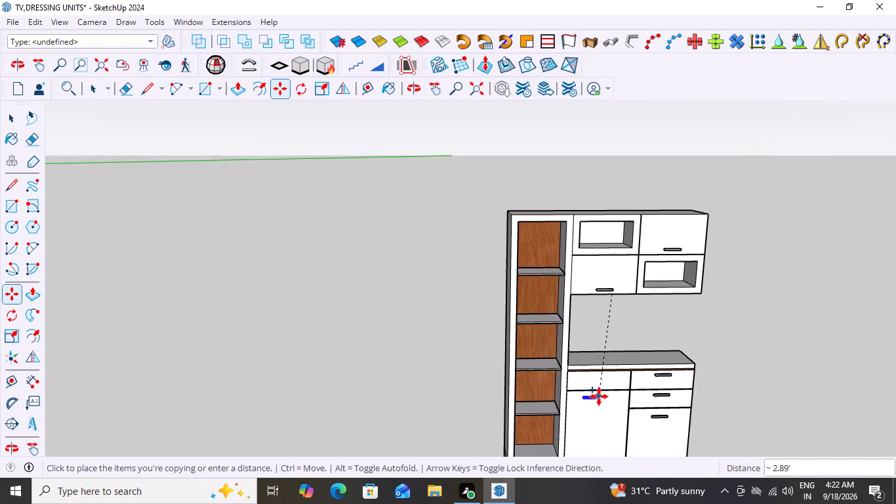
scroll(599, 396, "up", 10)
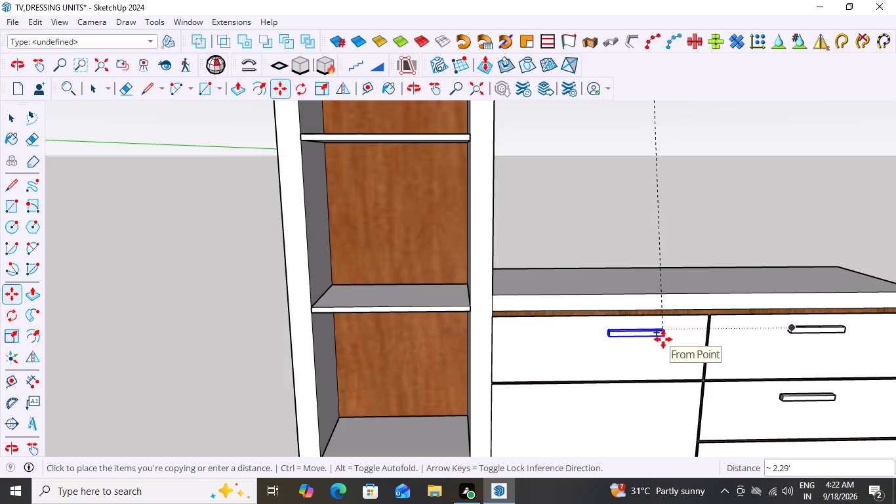
left_click(663, 339)
Move the left drawer's handle by its rear upper corner 1' along the red axis toward the open shelf column.
scroll(678, 331, "up", 16)
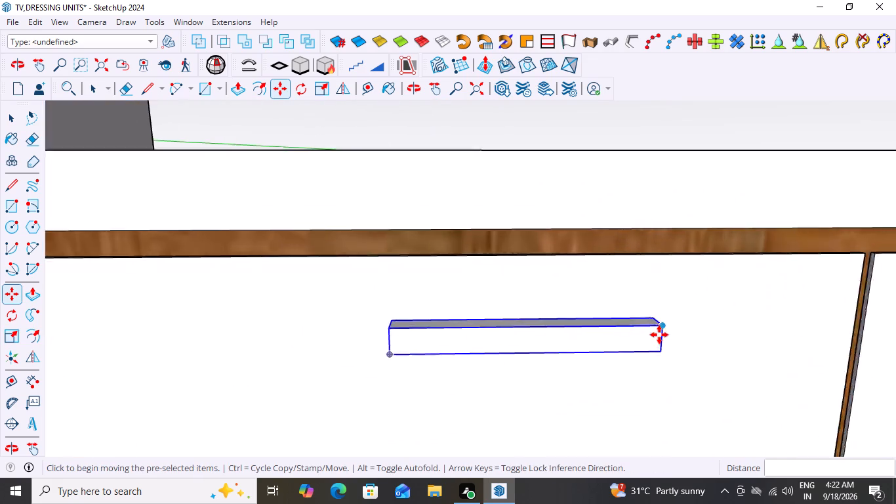
scroll(659, 335, "up", 2)
middle_click_drag(693, 292, 694, 341)
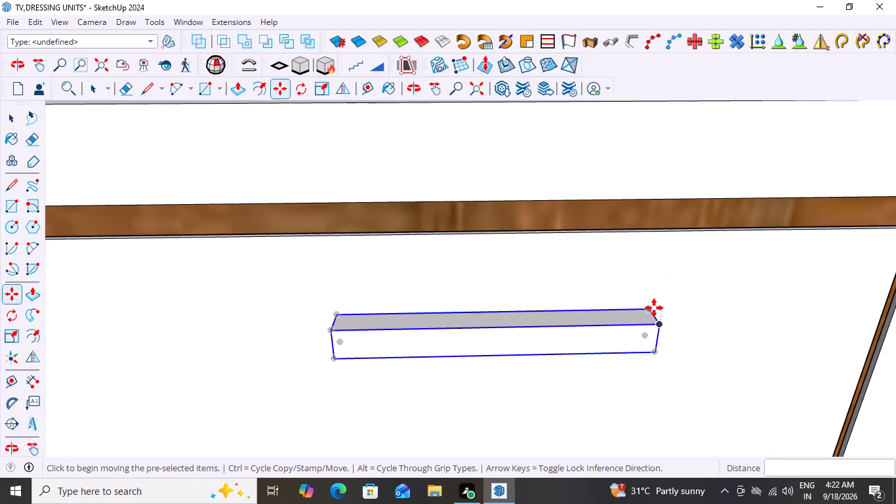
left_click(650, 308)
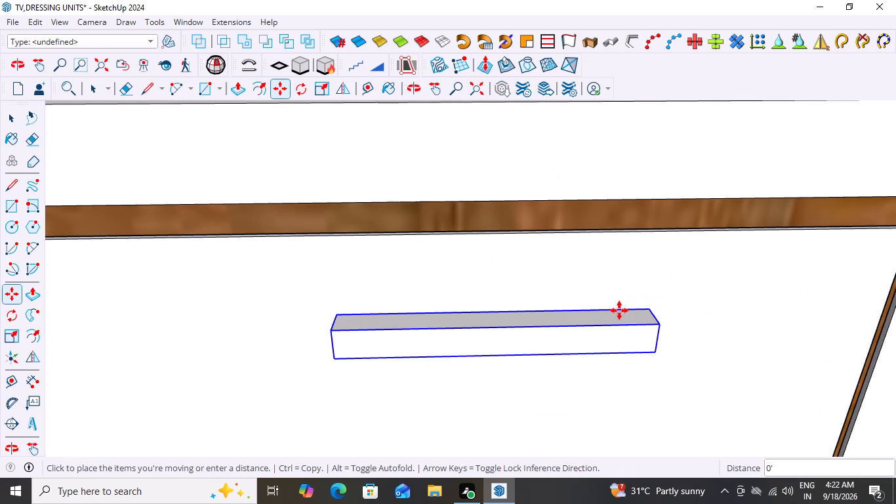
scroll(542, 315, "down", 14)
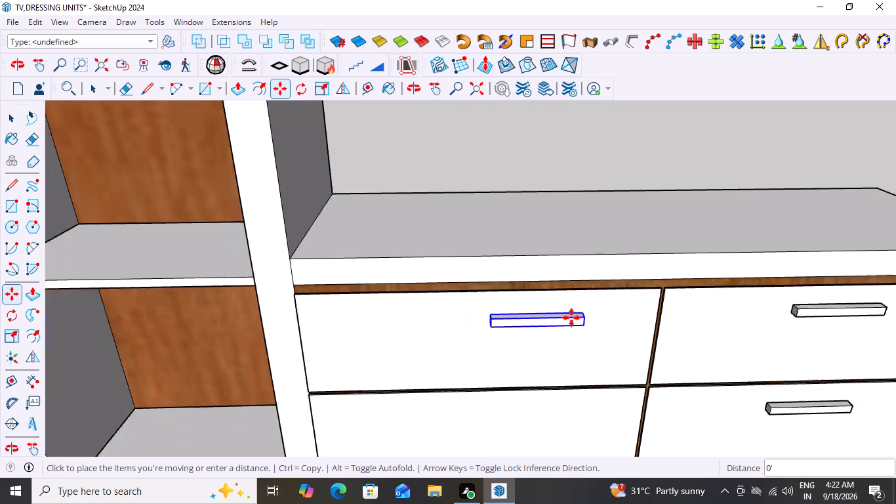
scroll(571, 318, "down", 1)
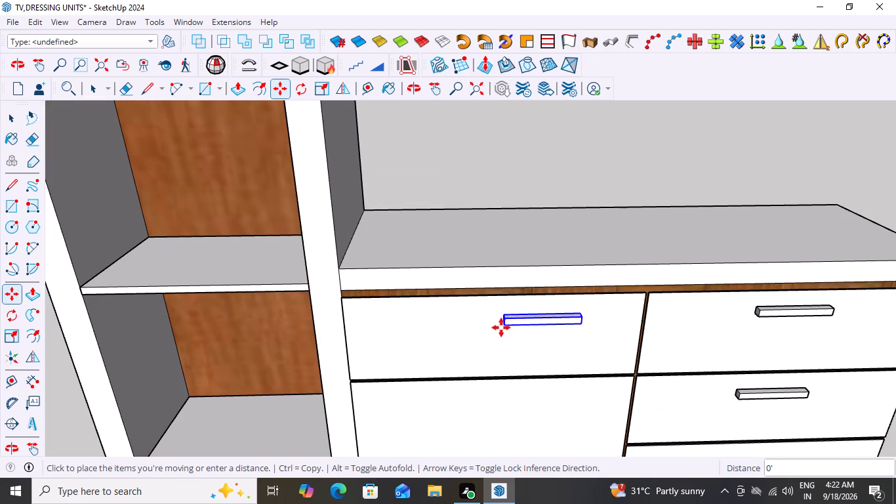
scroll(499, 328, "down", 14)
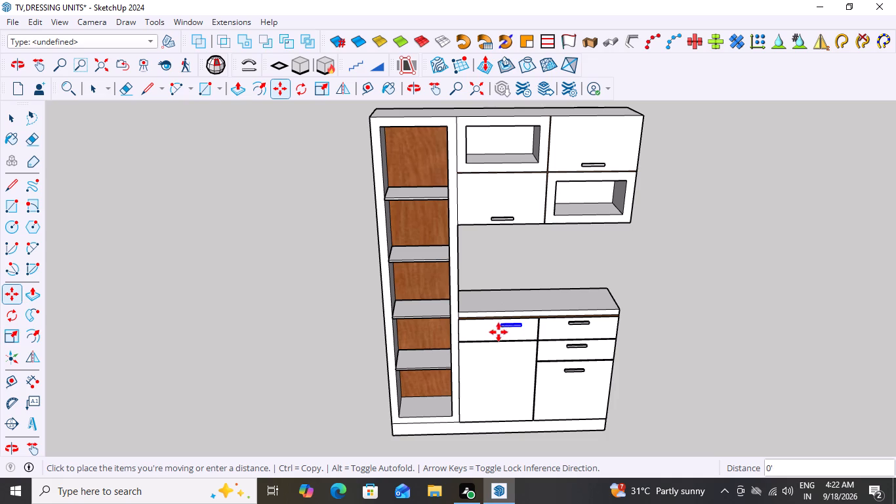
scroll(500, 325, "up", 4)
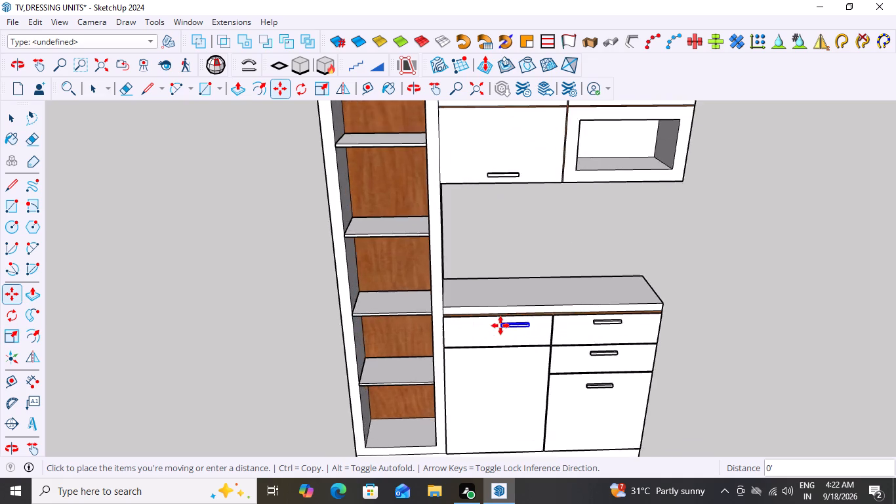
scroll(500, 325, "up", 7)
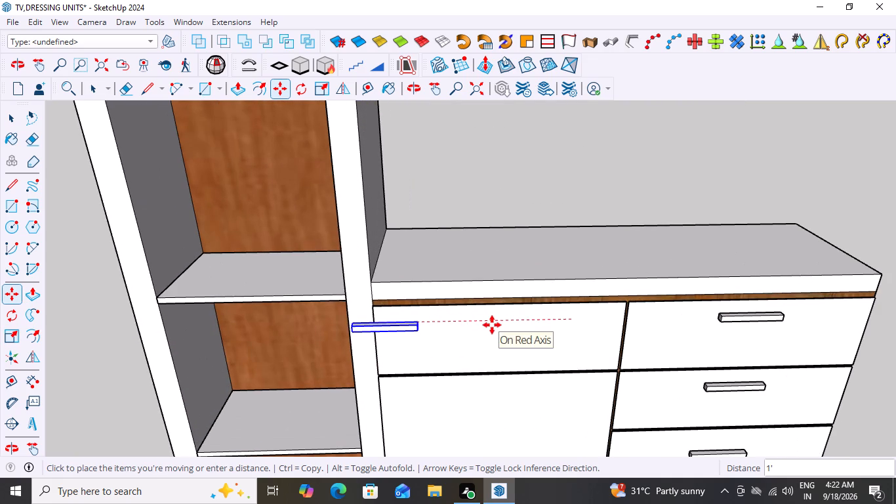
left_click(491, 321)
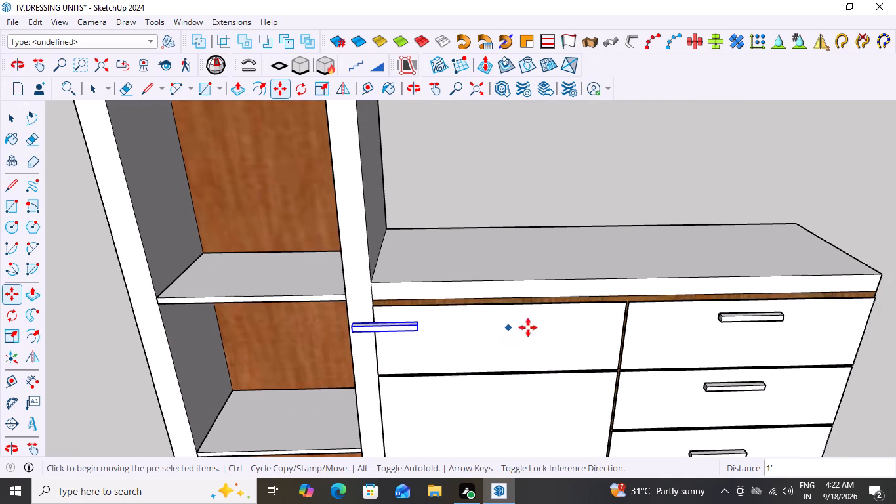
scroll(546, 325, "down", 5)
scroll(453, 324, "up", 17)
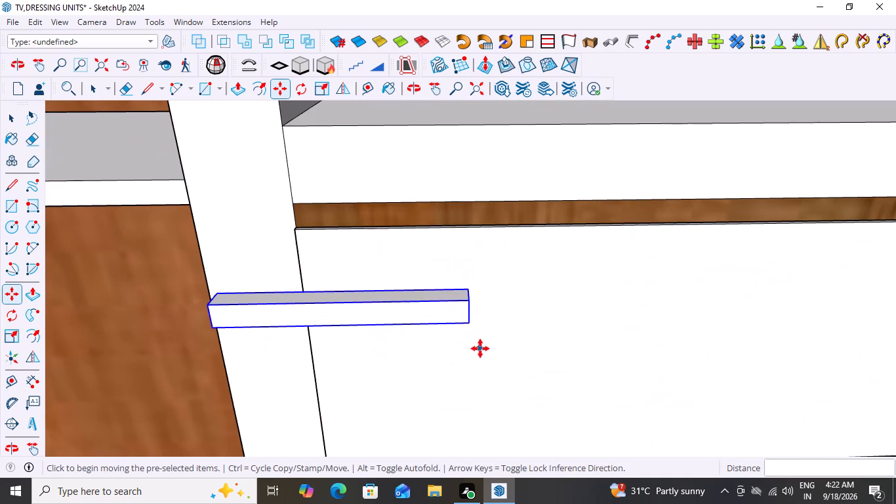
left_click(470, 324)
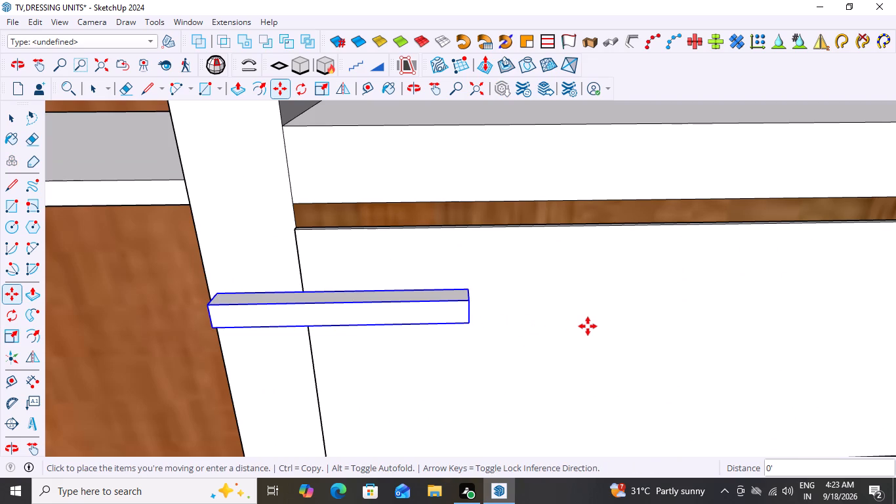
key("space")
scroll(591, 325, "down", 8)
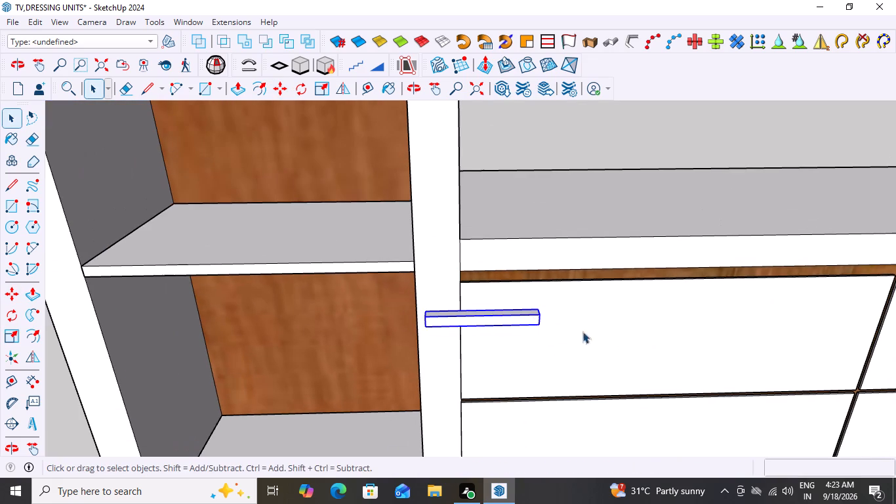
Move the left drawer's handle by its front lower corner about 0.62' away from the shelf column, onto the drawer face near its middle.
key("m")
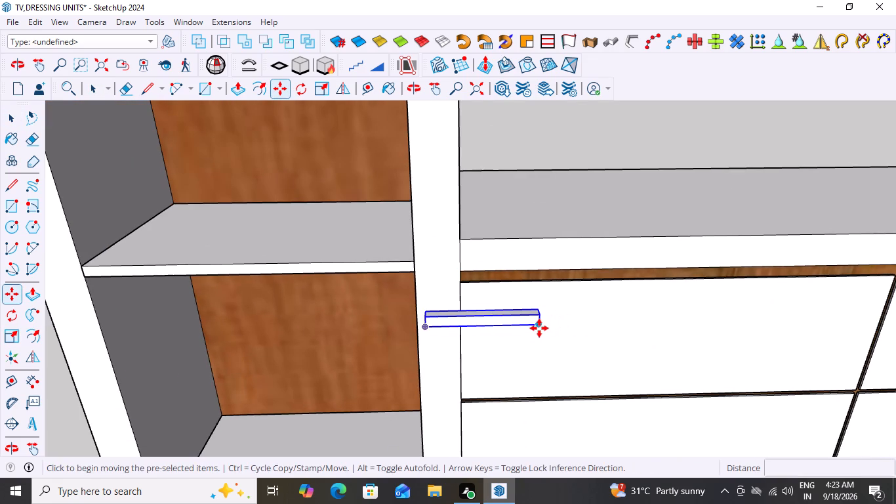
left_click(539, 325)
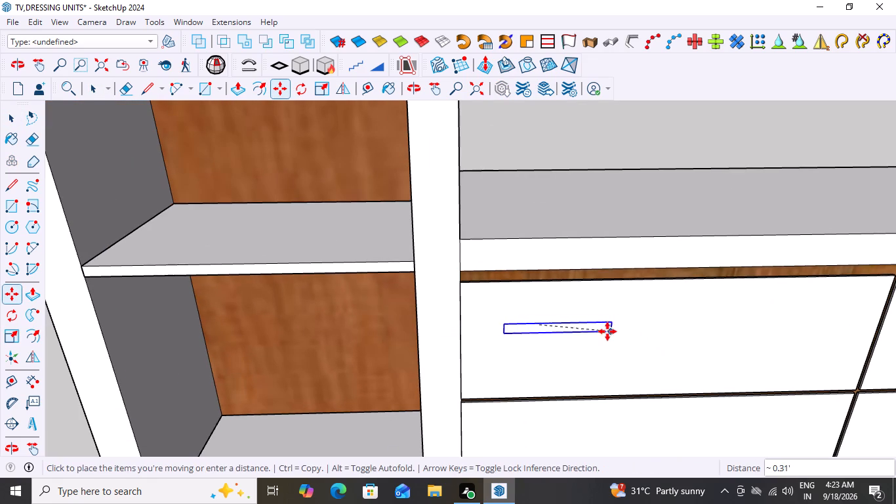
scroll(607, 331, "down", 4)
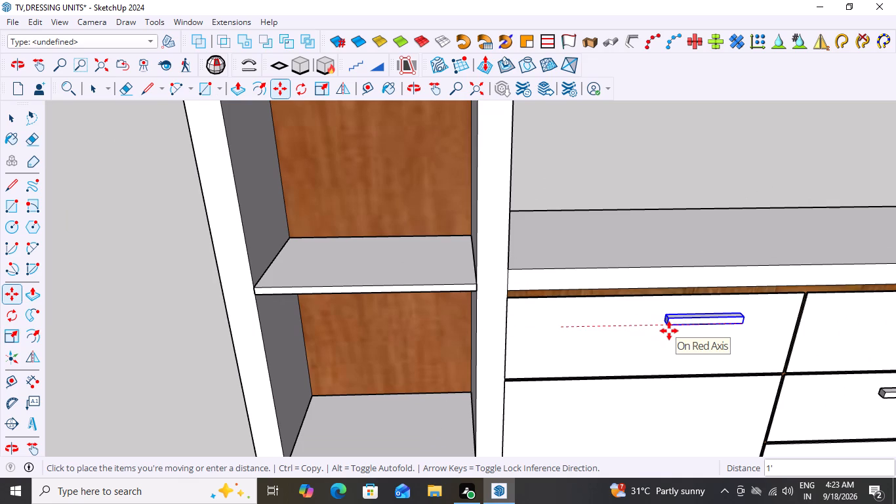
scroll(669, 331, "down", 10)
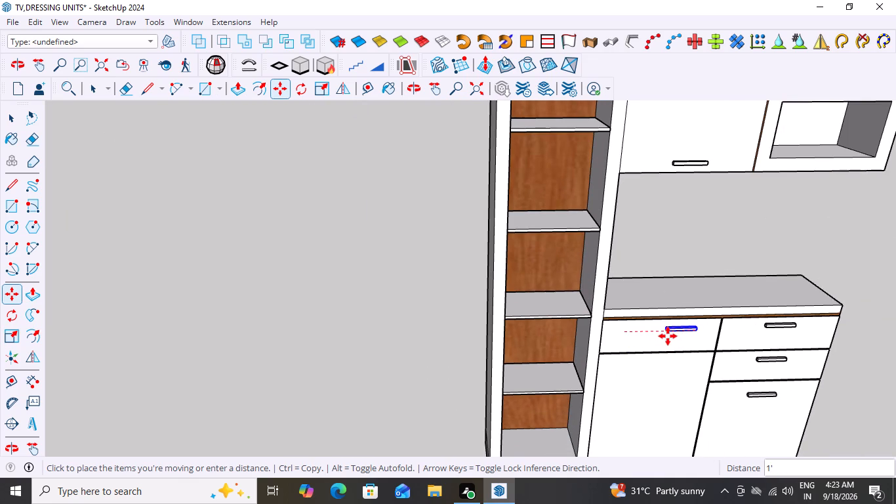
scroll(664, 345, "down", 5)
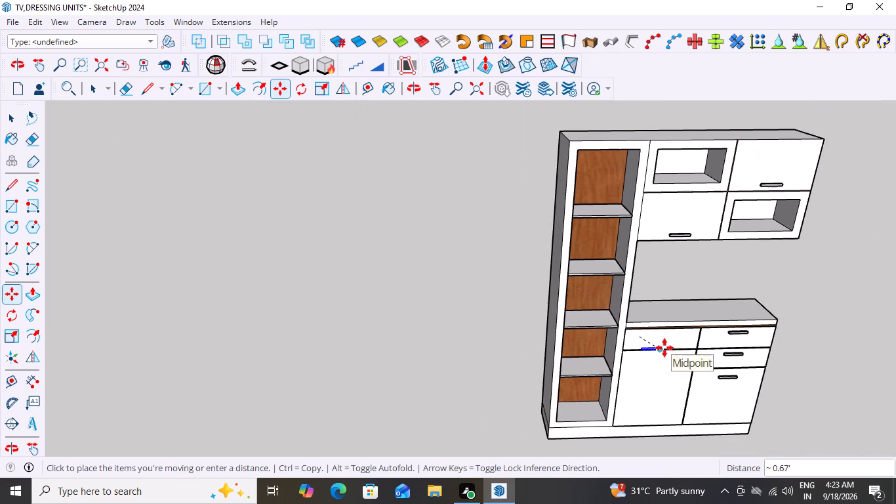
scroll(670, 334, "up", 16)
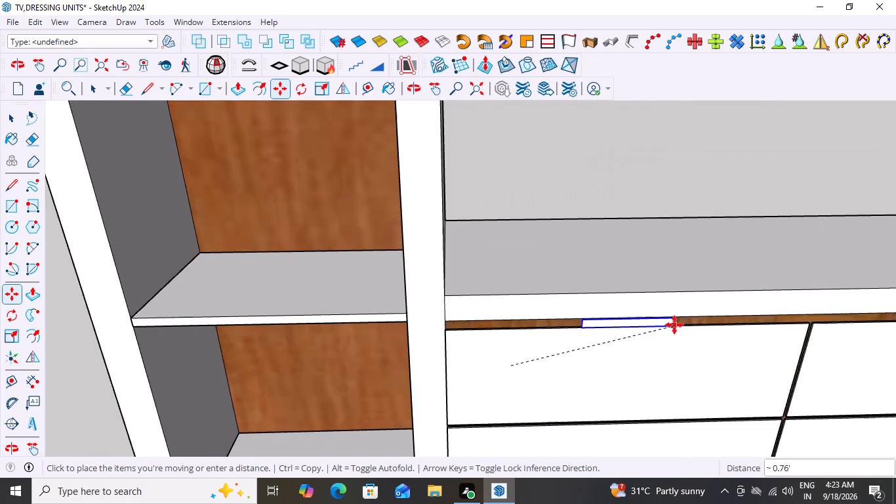
scroll(674, 325, "up", 12)
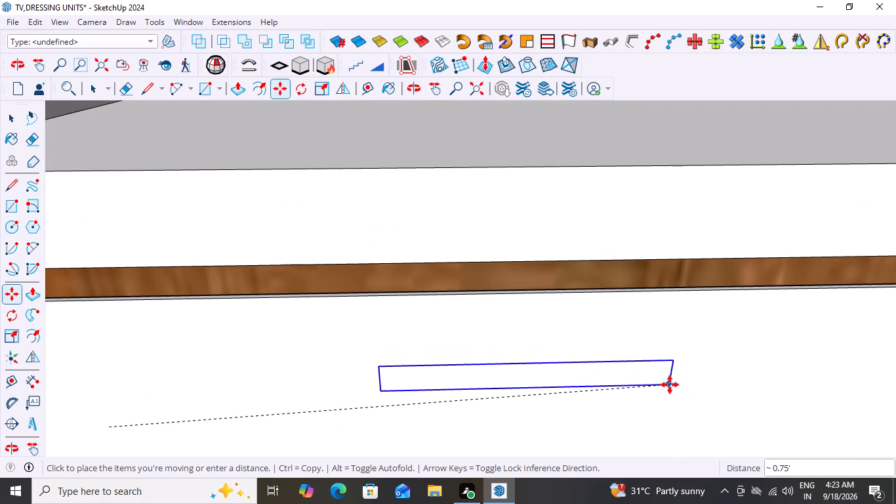
scroll(670, 385, "down", 10)
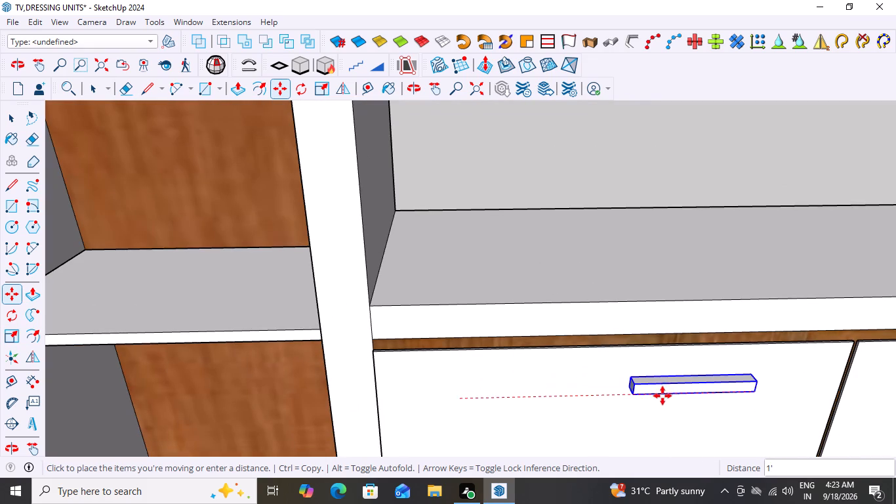
scroll(608, 385, "up", 9)
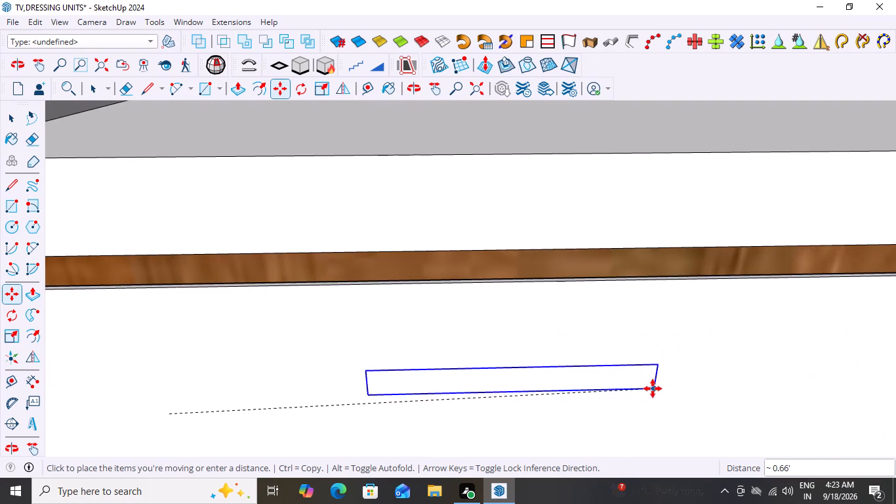
scroll(617, 391, "down", 7)
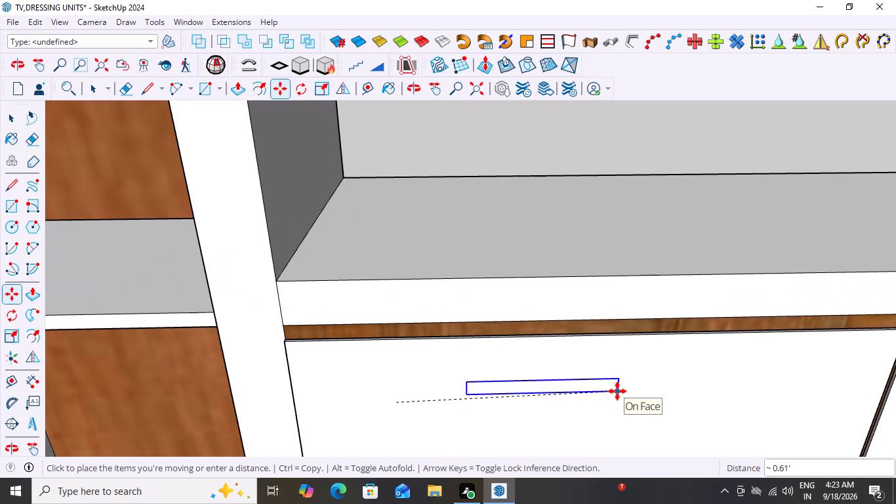
scroll(587, 392, "up", 2)
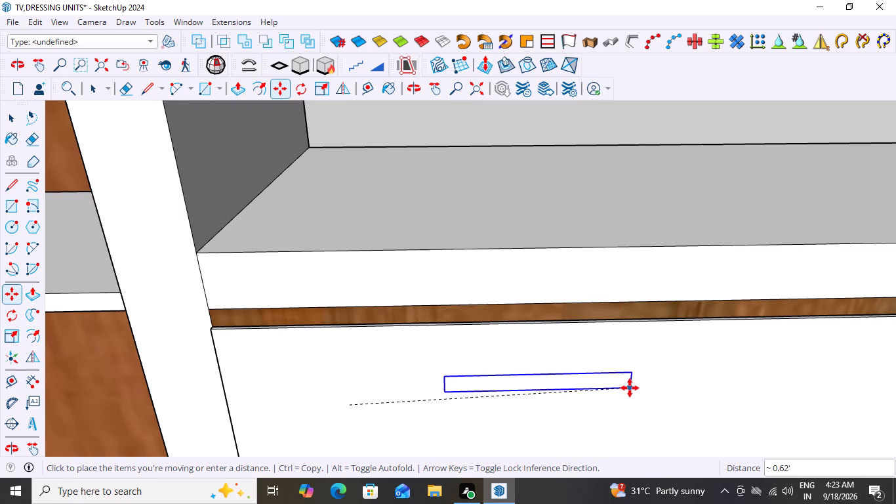
left_click(630, 388)
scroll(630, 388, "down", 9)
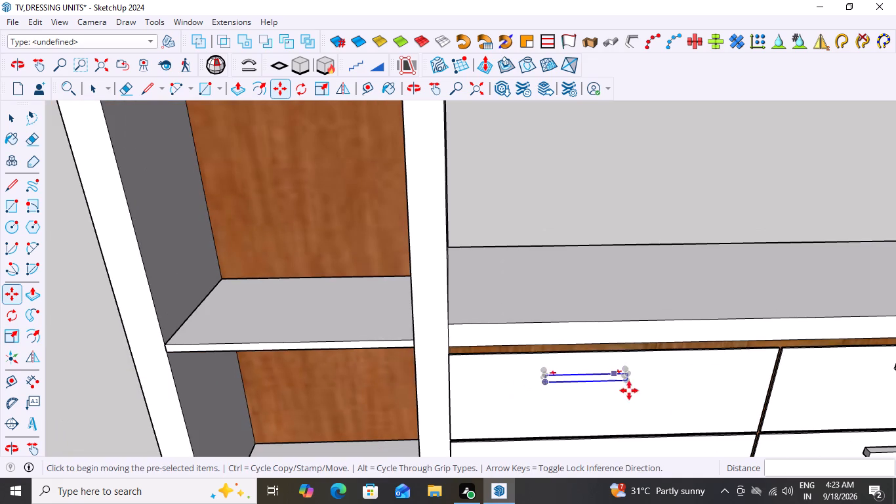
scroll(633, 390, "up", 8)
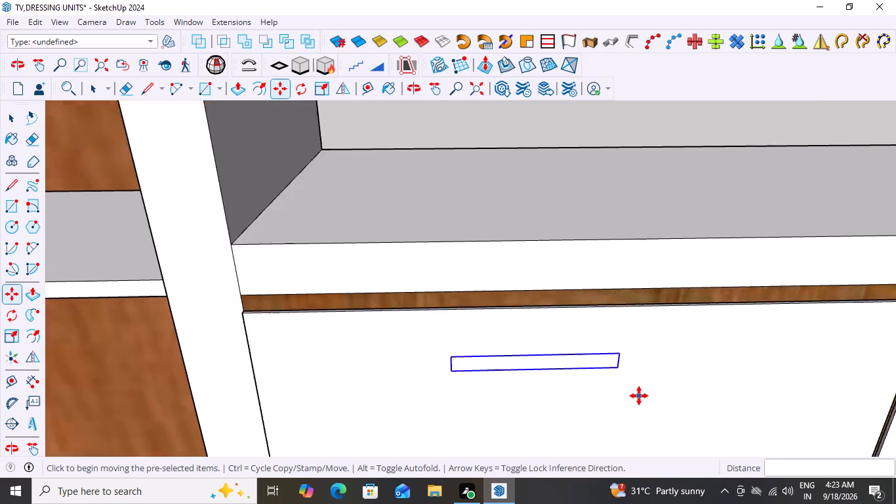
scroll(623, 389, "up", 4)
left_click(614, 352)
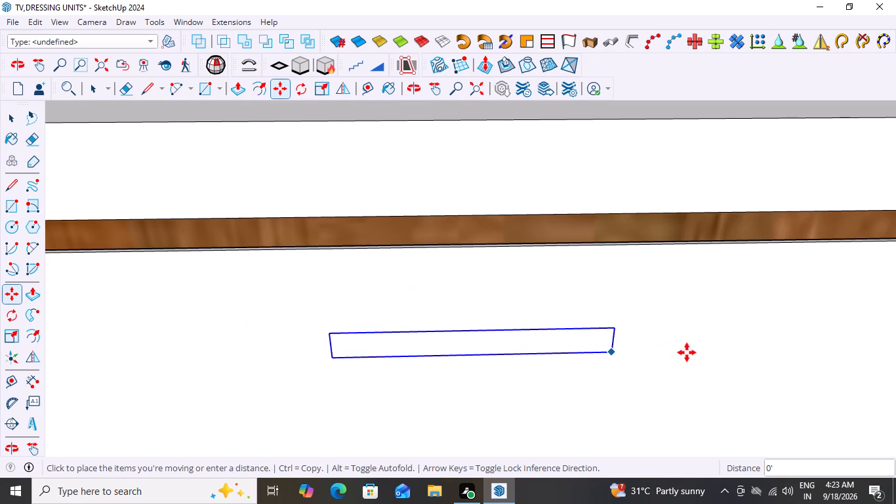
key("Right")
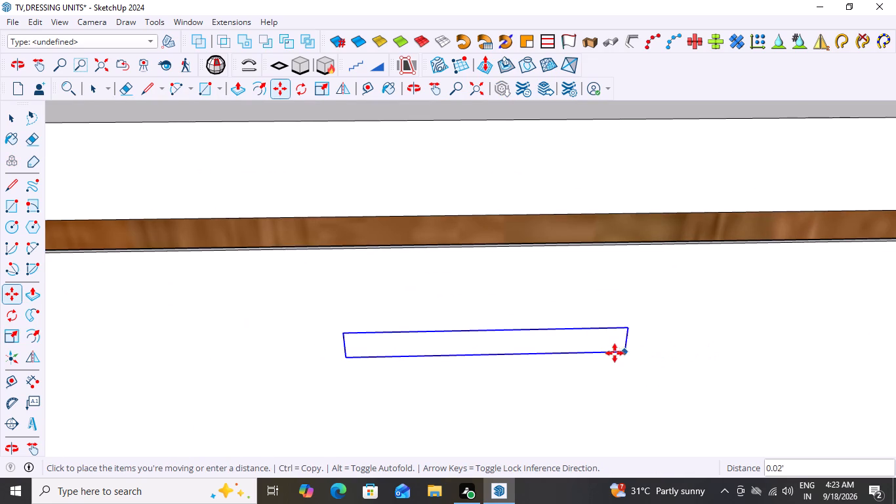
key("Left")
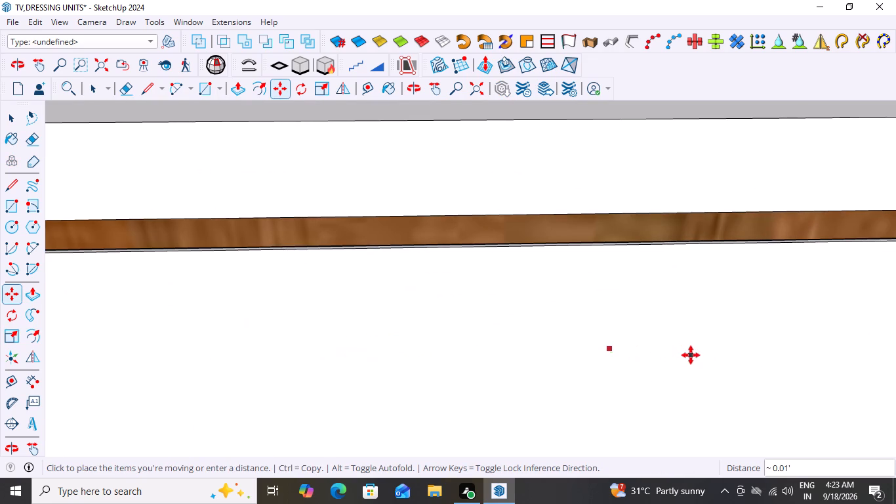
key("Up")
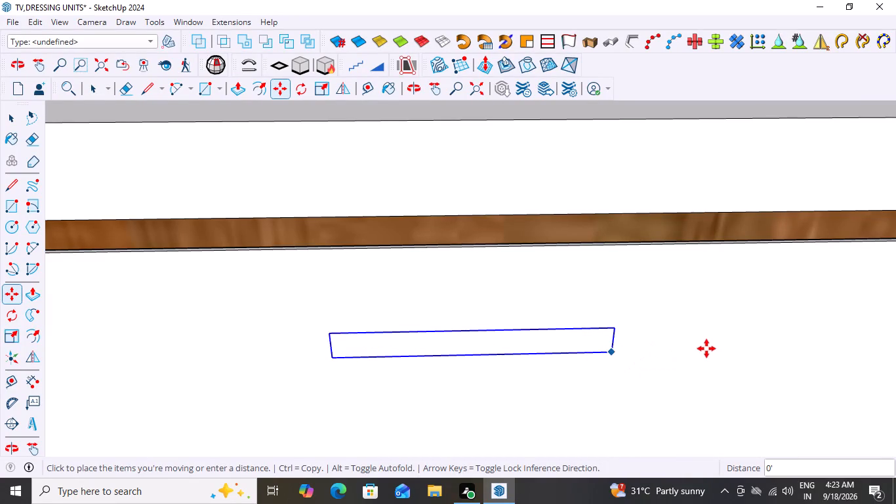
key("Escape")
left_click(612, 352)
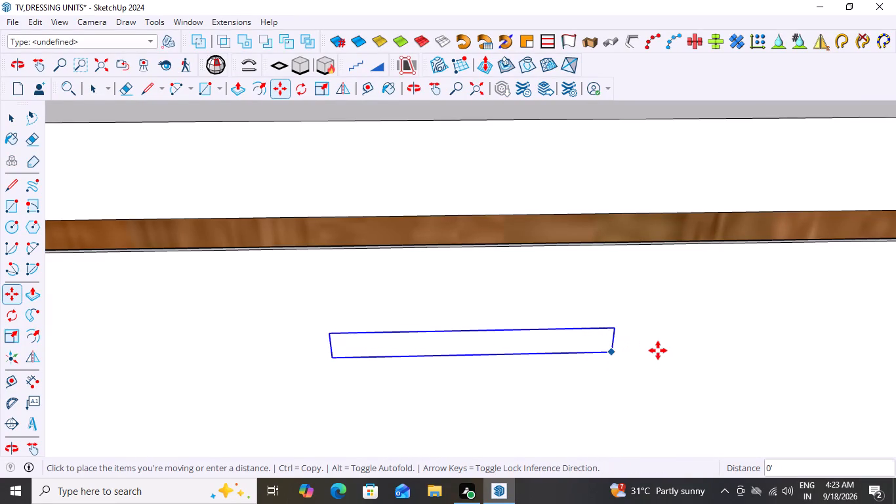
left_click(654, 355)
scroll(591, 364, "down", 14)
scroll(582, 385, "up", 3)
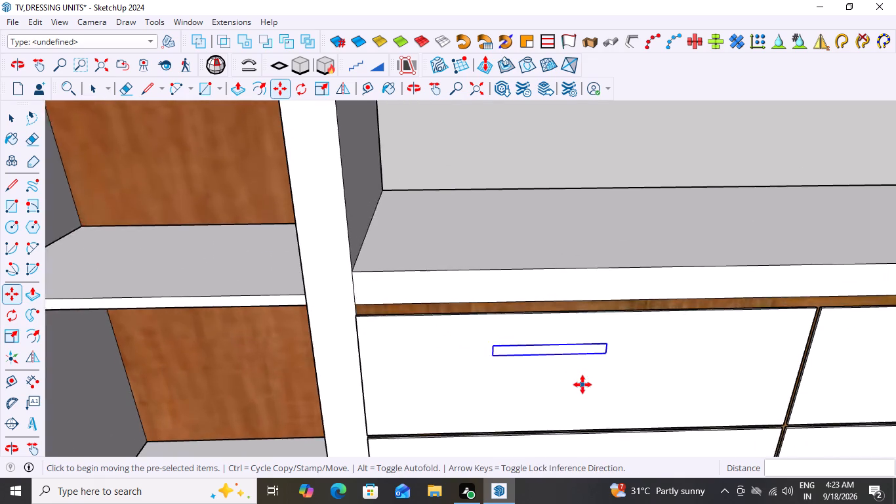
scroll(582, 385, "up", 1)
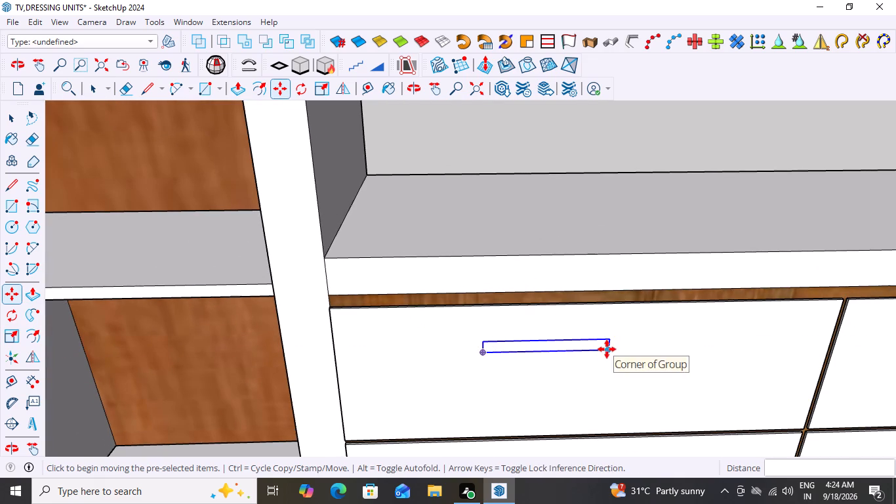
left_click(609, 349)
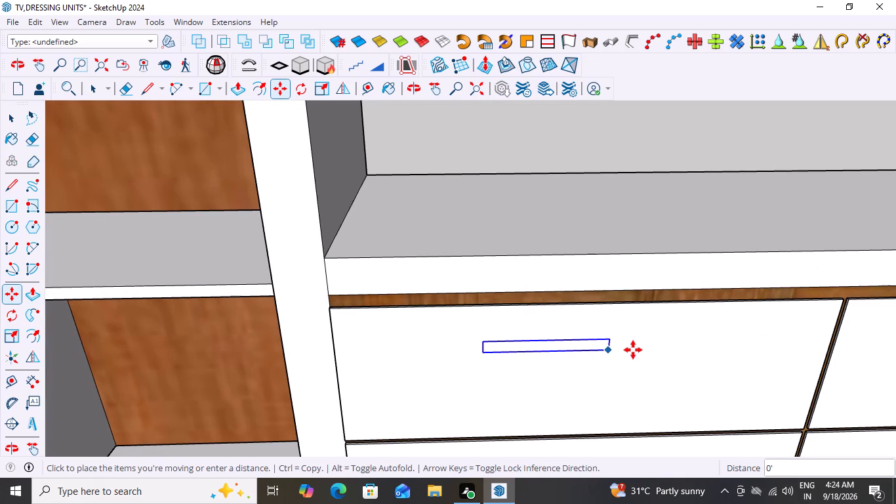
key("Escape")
Move the sunken left drawer handle by its rear lower corner about 0.05' forward onto the drawer's face.
scroll(607, 346, "up", 10)
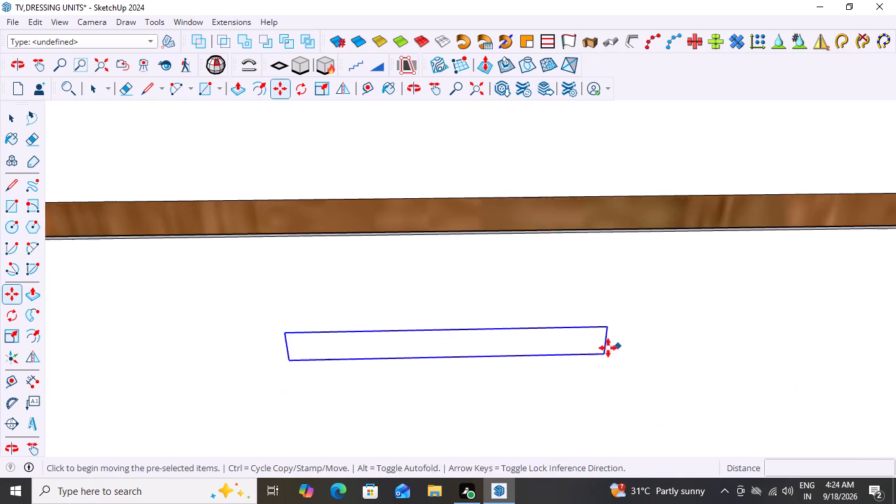
scroll(608, 348, "up", 5)
middle_click_drag(628, 354, 424, 301)
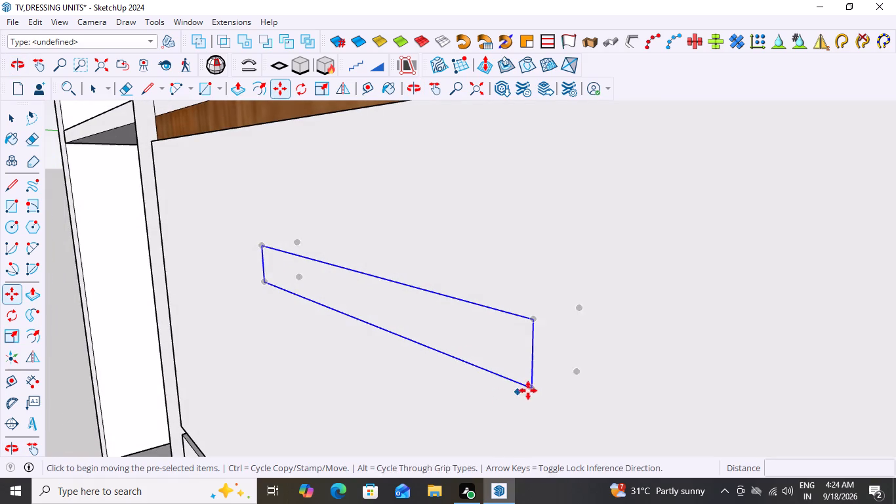
left_click(532, 386)
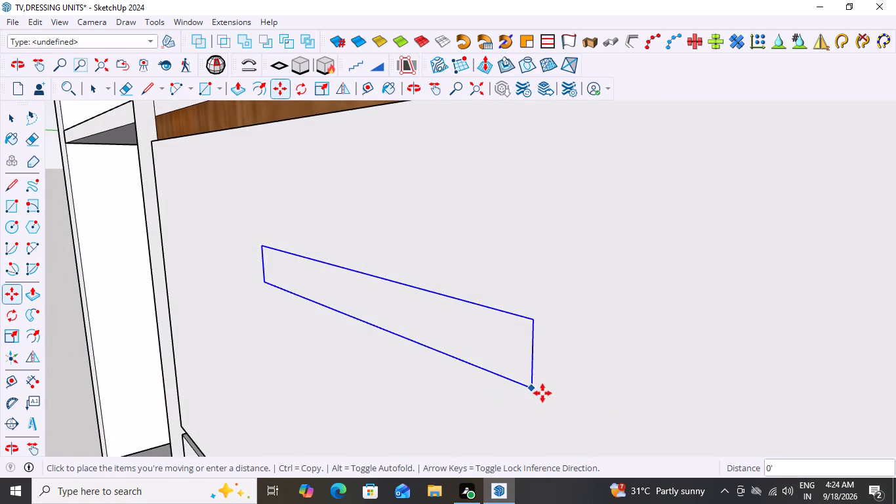
key("Escape")
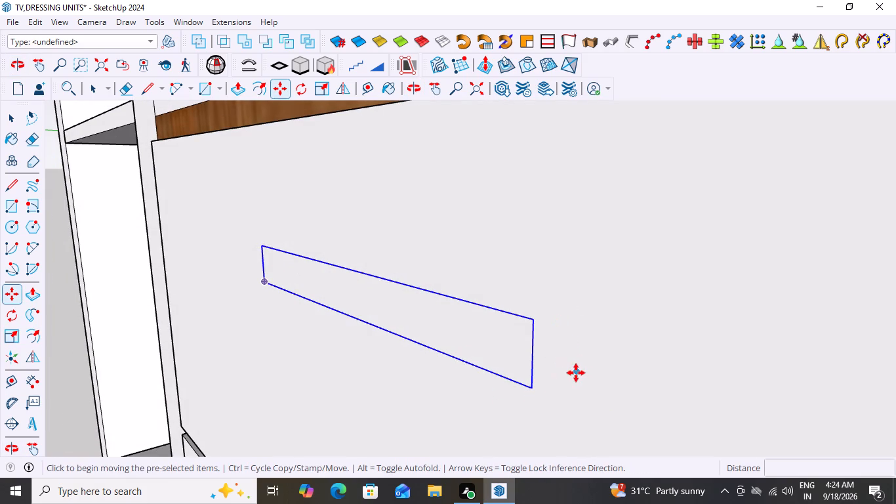
left_click(576, 372)
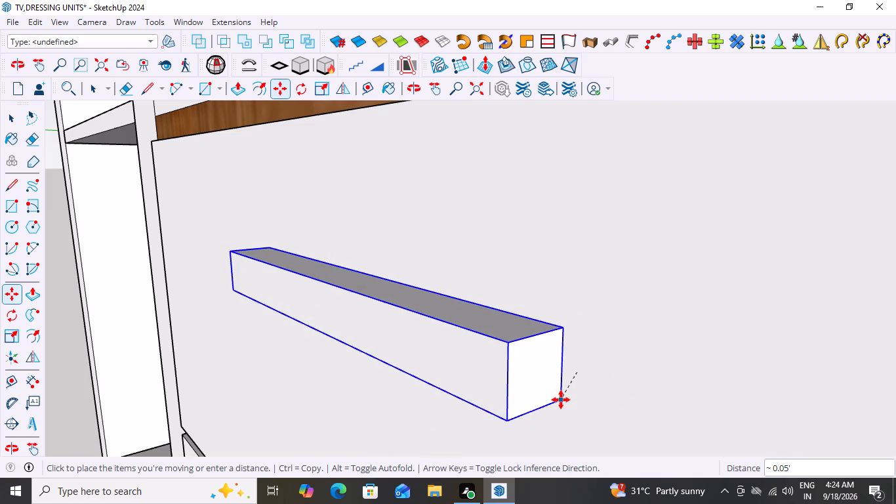
left_click(561, 400)
Move the left drawer's handle by its lower corner about 0.02' along the red axis, away from the shelf column.
scroll(522, 407, "down", 8)
middle_click_drag(519, 408, 697, 413)
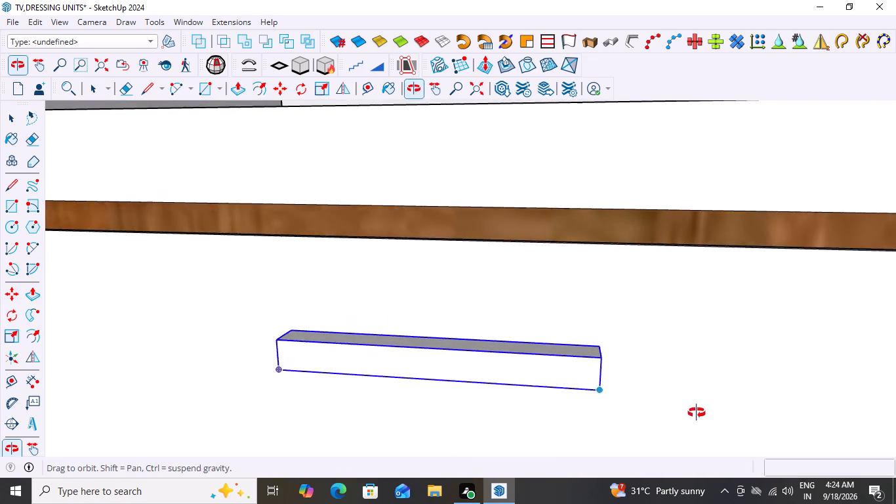
middle_click_drag(697, 413, 762, 400)
scroll(665, 394, "up", 3)
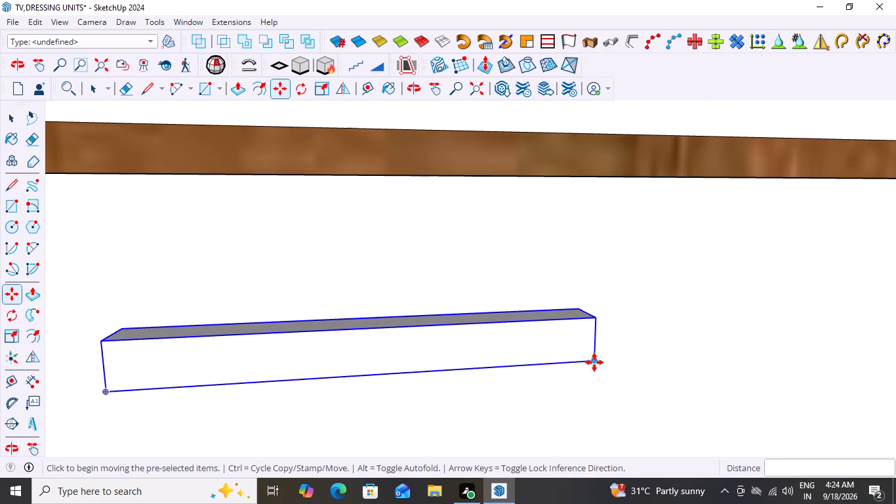
left_click(594, 362)
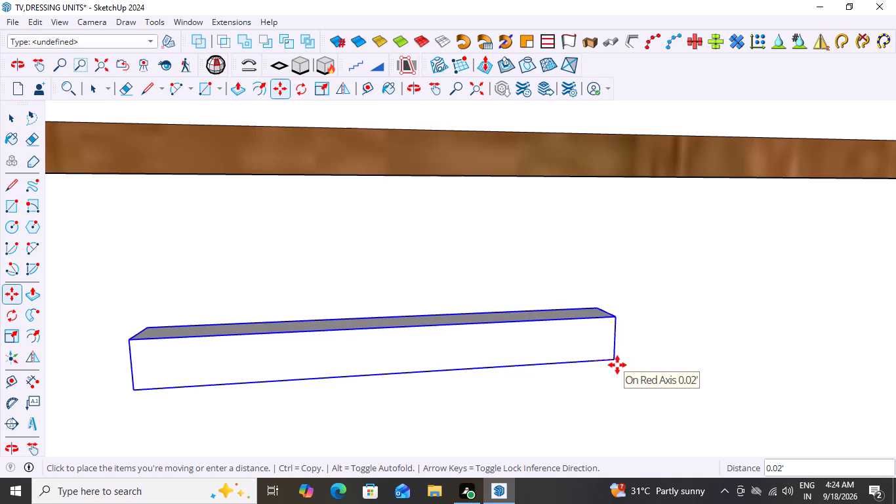
scroll(617, 365, "down", 11)
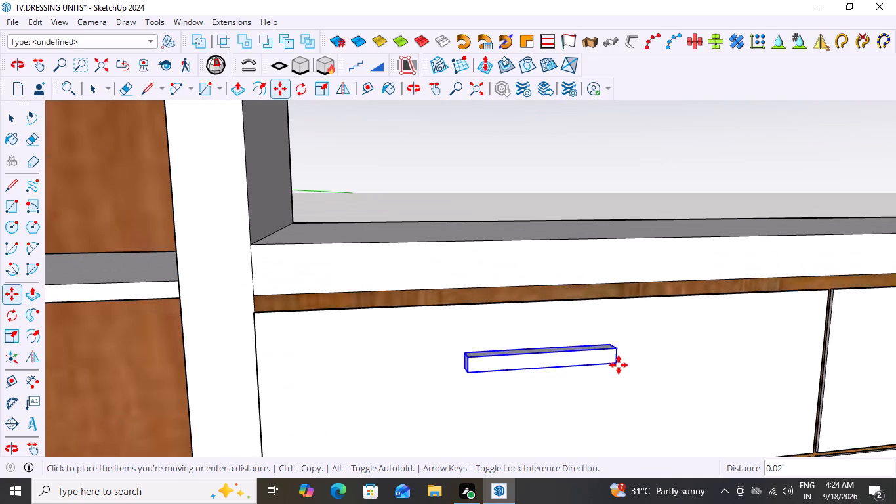
left_click(619, 365)
scroll(613, 376, "down", 12)
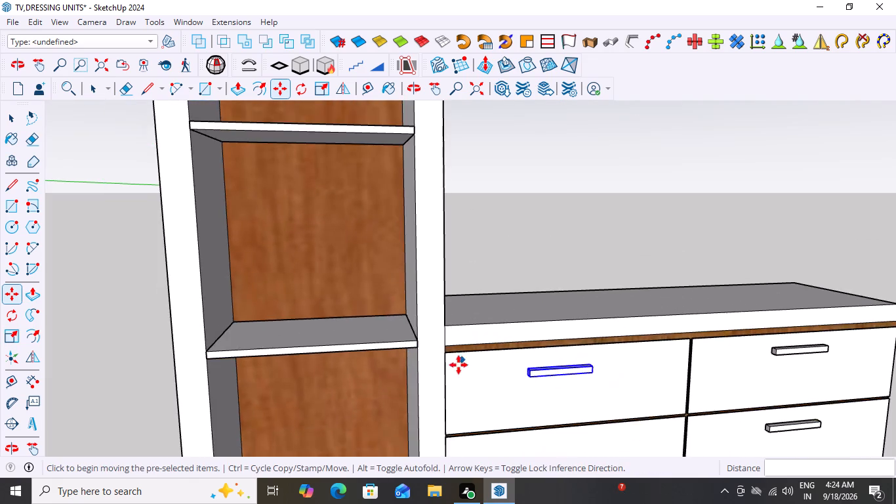
Examine the left drawer handle's placement against the other handles, from the whole cabinet unit and close up.
scroll(458, 365, "down", 6)
middle_click_drag(632, 410, 601, 385)
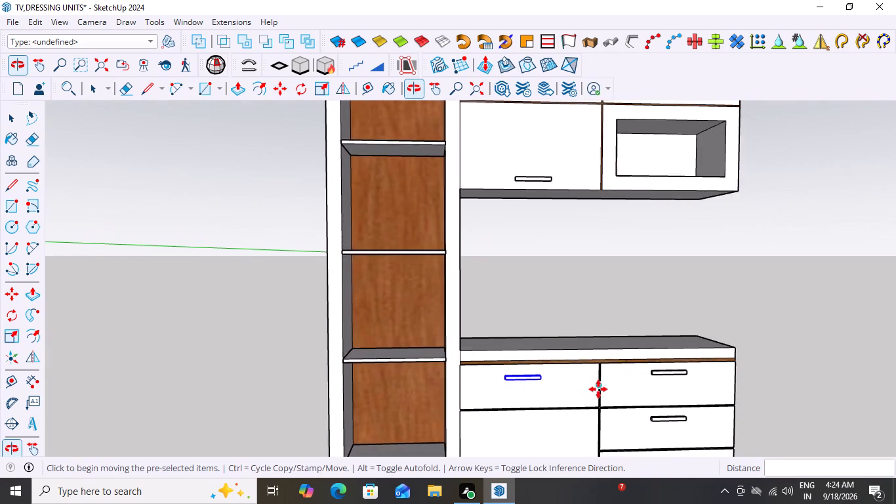
scroll(598, 389, "down", 10)
key("Escape")
left_click(727, 352)
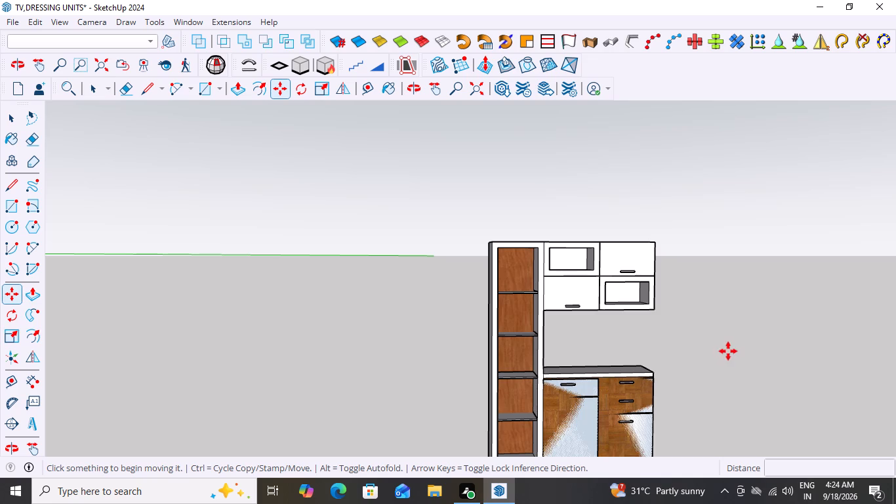
scroll(727, 380, "down", 5)
key("space")
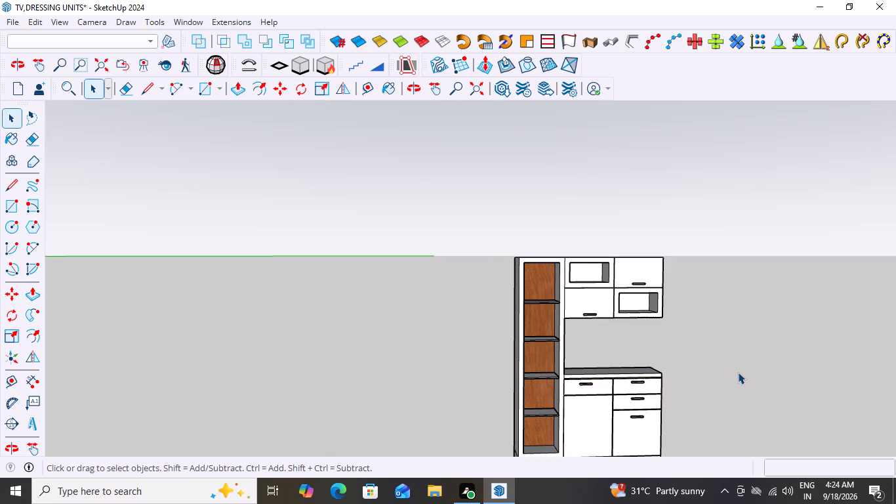
middle_click_drag(738, 372, 703, 376)
scroll(708, 388, "up", 2)
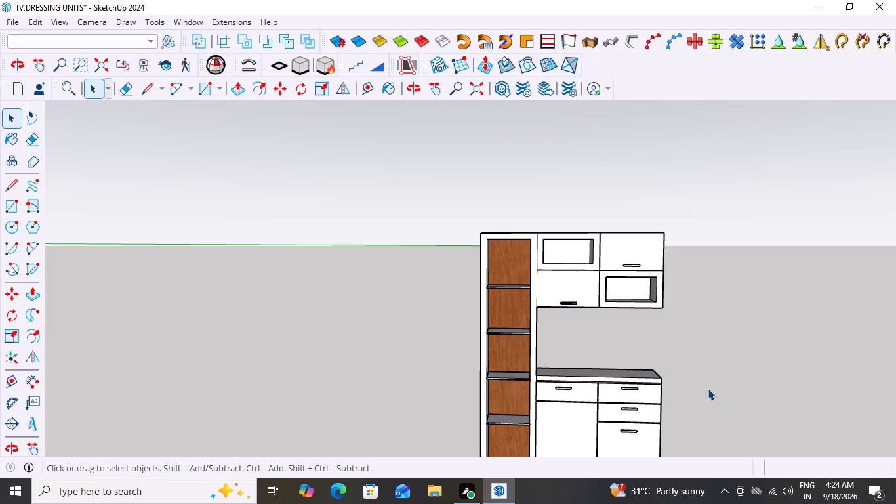
scroll(737, 387, "down", 1)
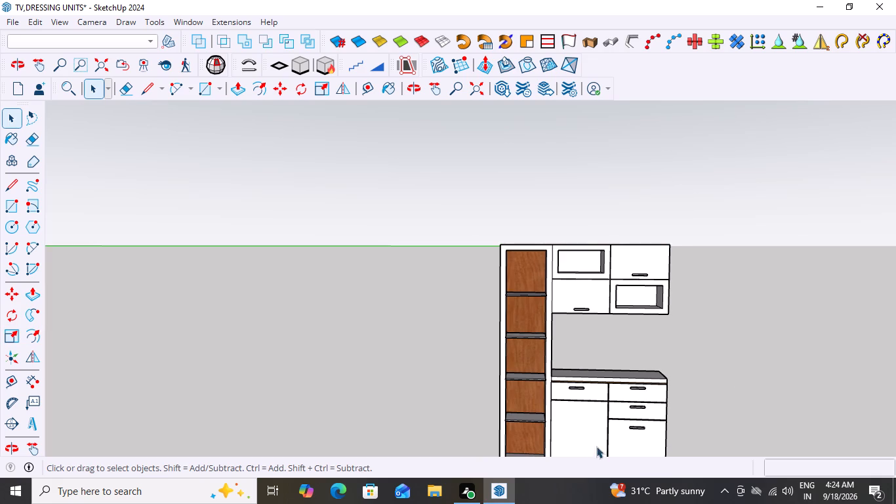
scroll(616, 411, "up", 10)
middle_click_drag(583, 427, 644, 419)
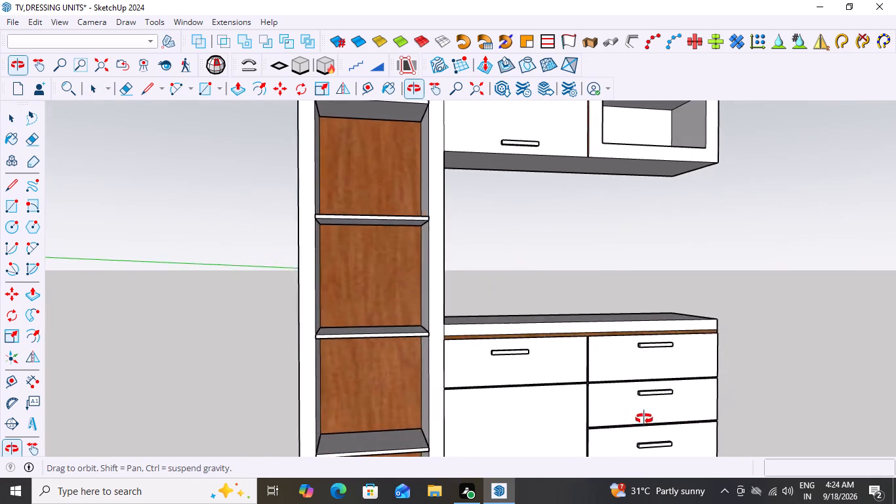
middle_click_drag(644, 419, 587, 418)
Copy the left drawer's handle about 0.52' down onto the left door, level with the neighbouring second drawer's handle.
left_click(518, 354)
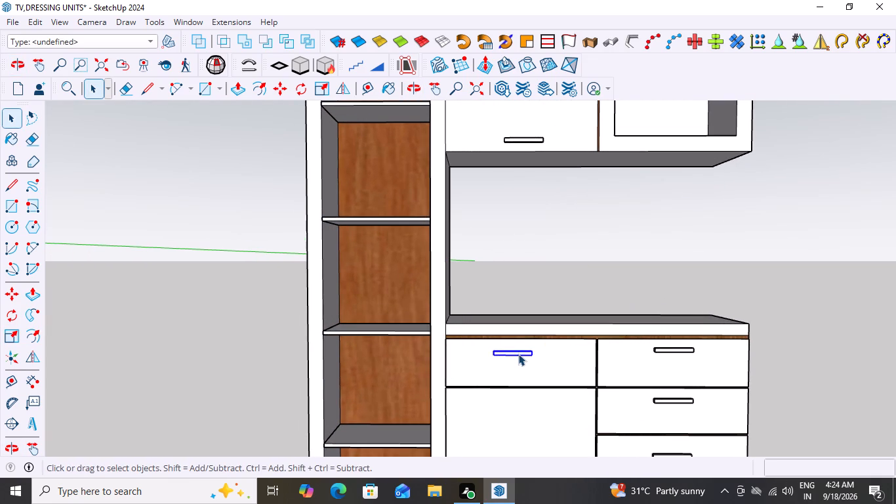
middle_click_drag(527, 360, 531, 427)
scroll(531, 425, "up", 1)
scroll(492, 329, "up", 12)
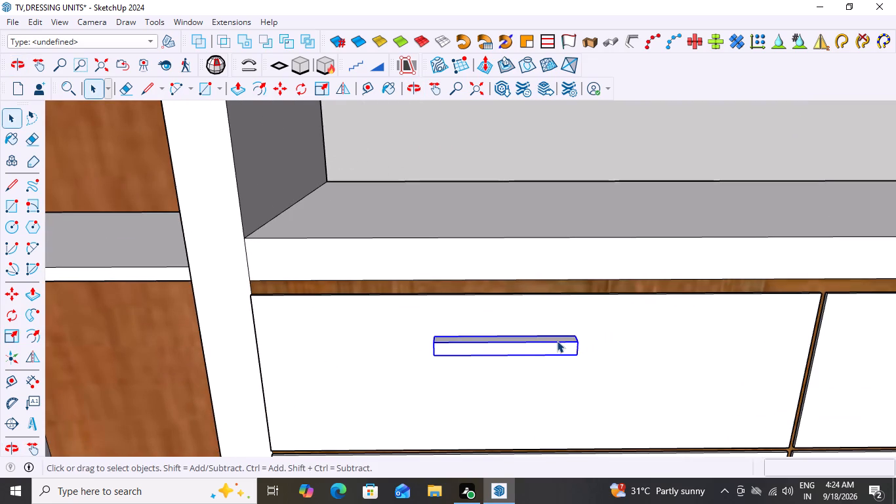
key("m")
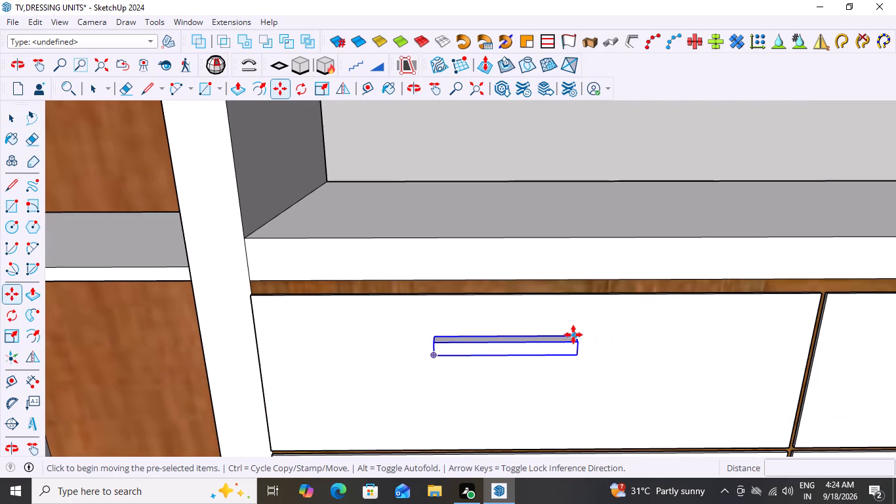
left_click(573, 336)
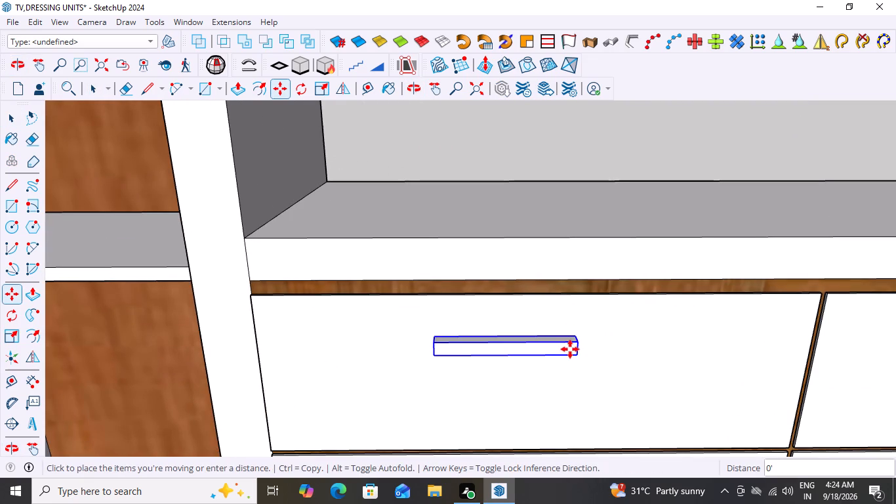
scroll(539, 390, "down", 14)
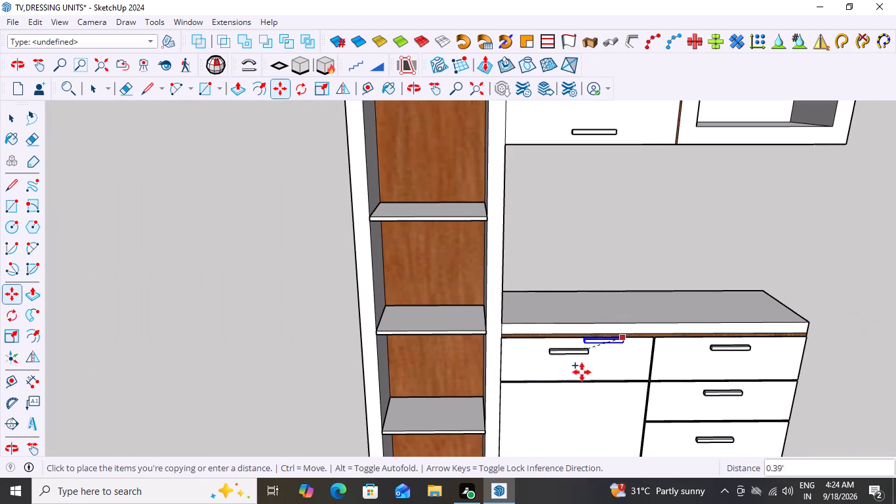
scroll(574, 399, "up", 6)
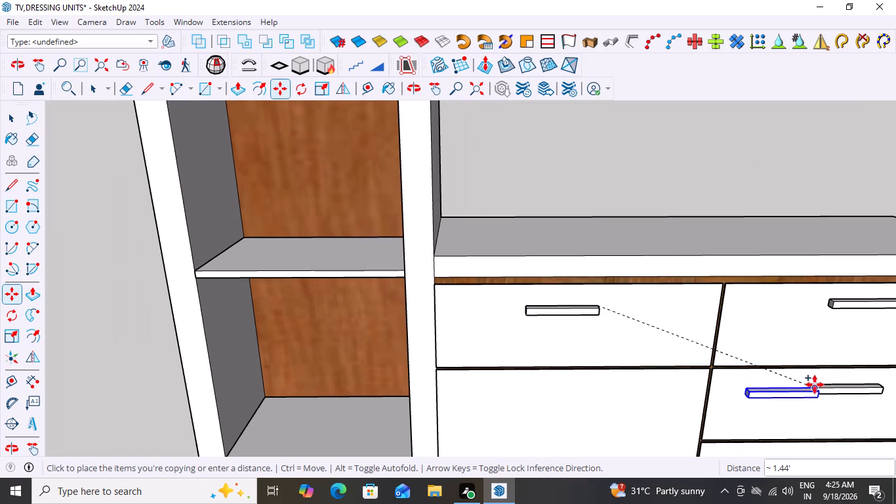
left_click(599, 388)
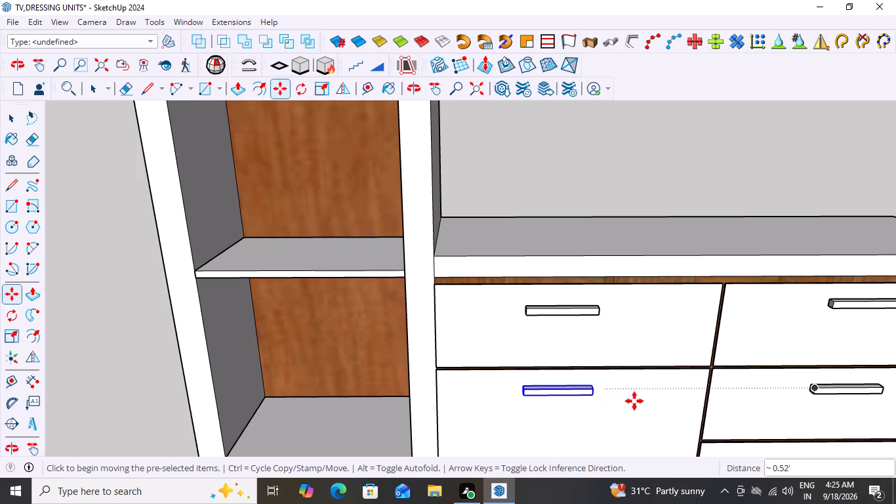
key("space")
Review the handles on all drawers and doors across the whole cabinet unit from several angles and distances.
middle_click_drag(565, 341, 544, 206)
scroll(565, 327, "down", 1)
scroll(547, 243, "down", 4)
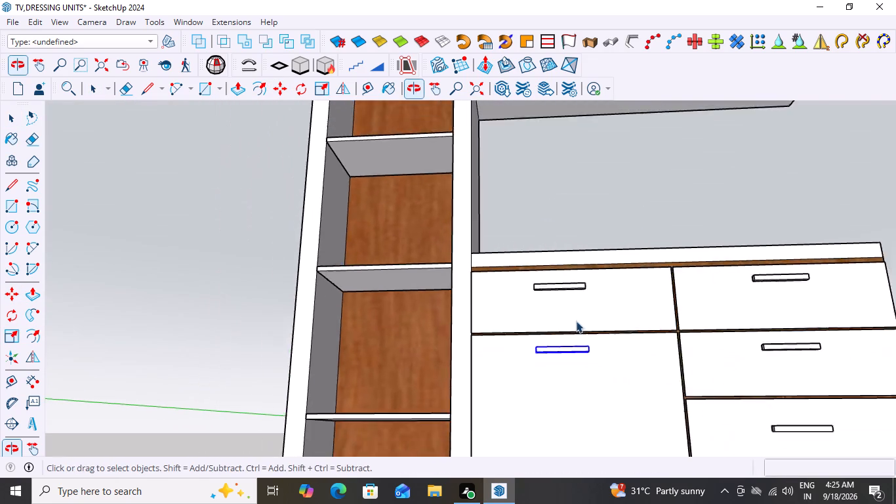
scroll(576, 321, "down", 18)
middle_click_drag(798, 422, 844, 453)
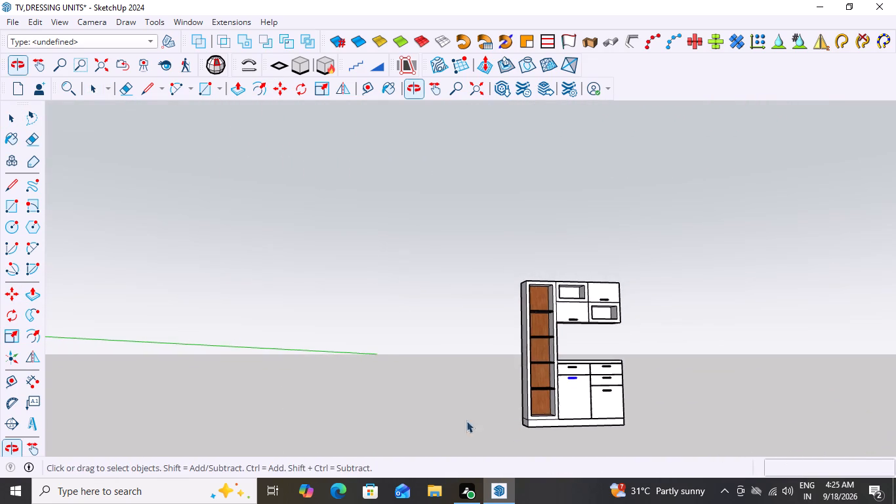
middle_click_drag(592, 402, 536, 448)
left_click(654, 269)
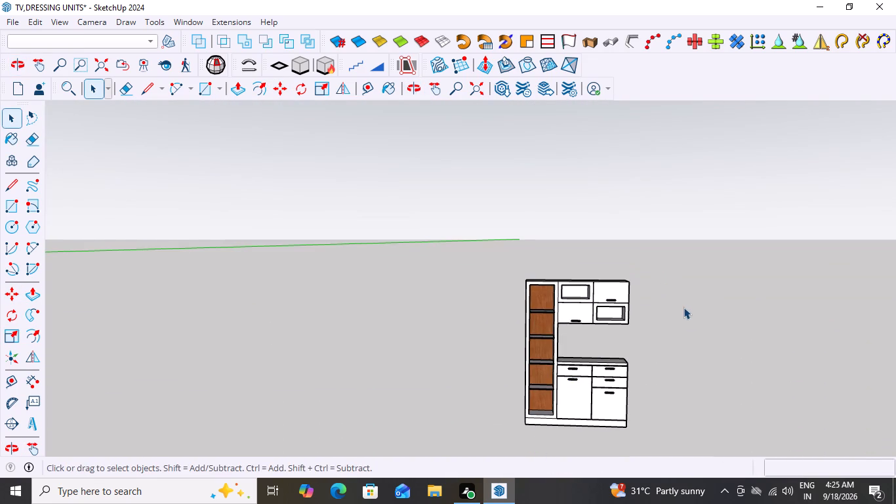
double_click(683, 307)
scroll(642, 396, "up", 13)
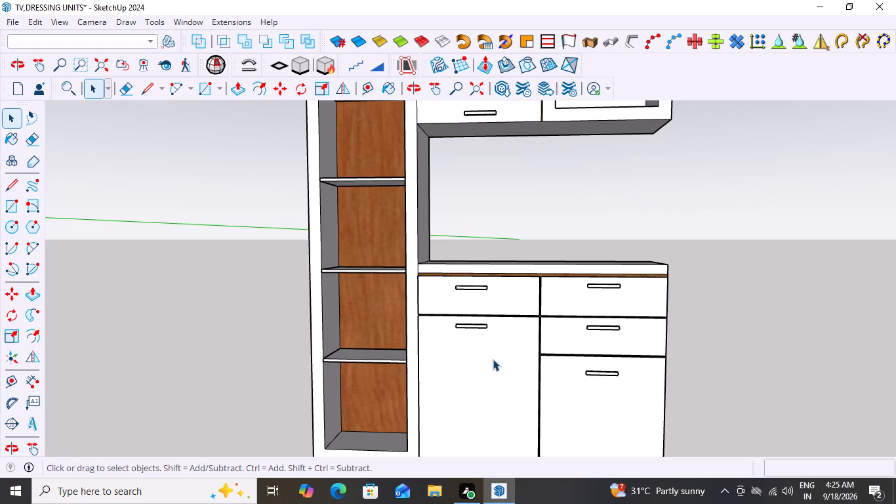
scroll(493, 359, "down", 10)
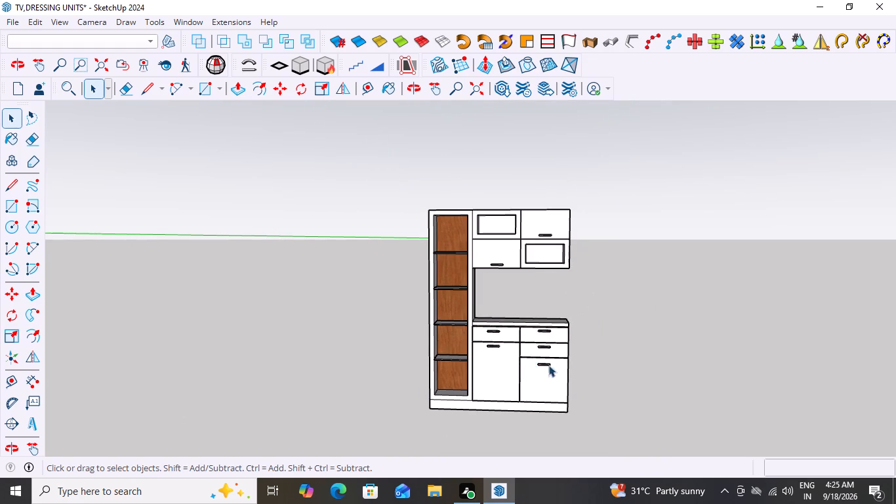
scroll(610, 255, "down", 5)
middle_click_drag(687, 346, 695, 347)
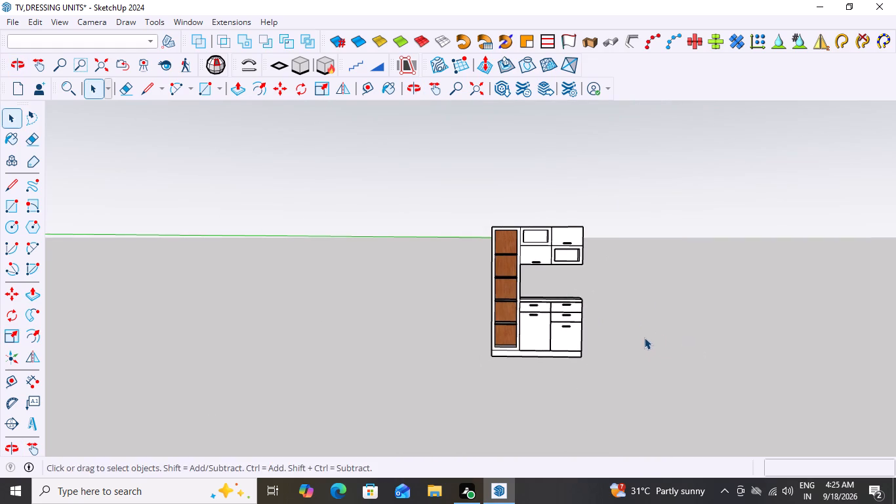
middle_click_drag(644, 337, 664, 339)
scroll(523, 351, "up", 2)
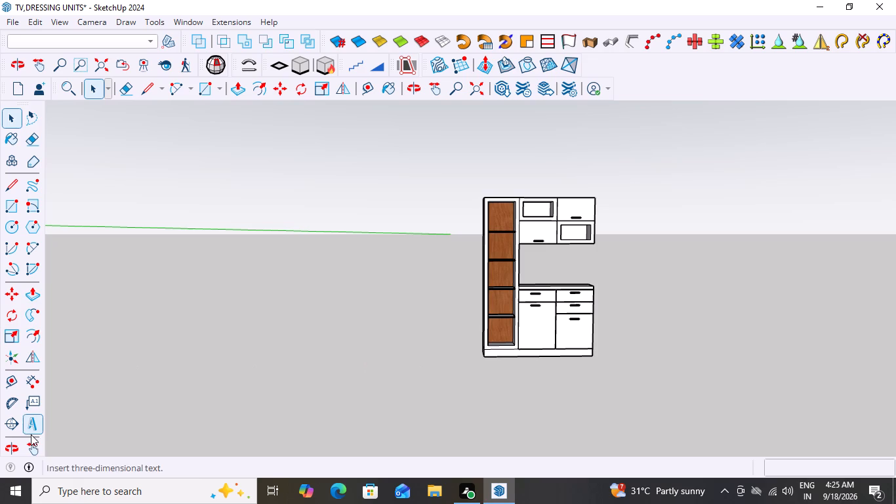
left_click(31, 450)
left_click_drag(523, 274, 506, 275)
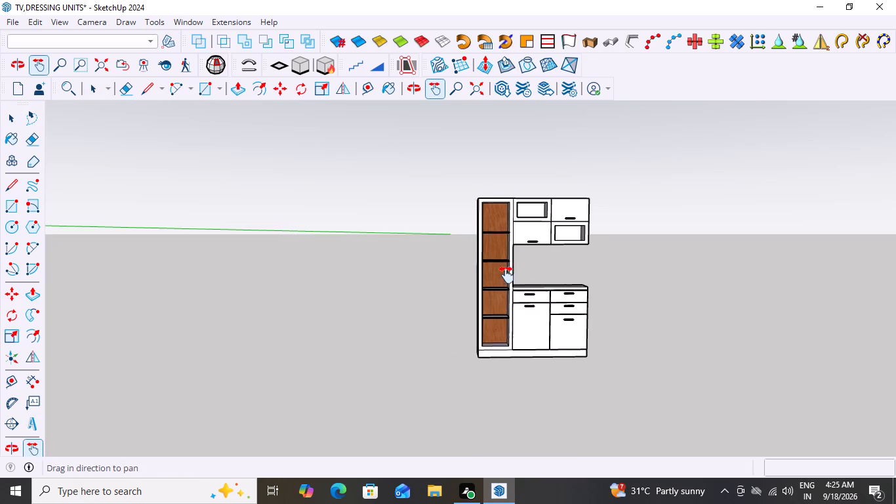
left_click_drag(506, 275, 212, 266)
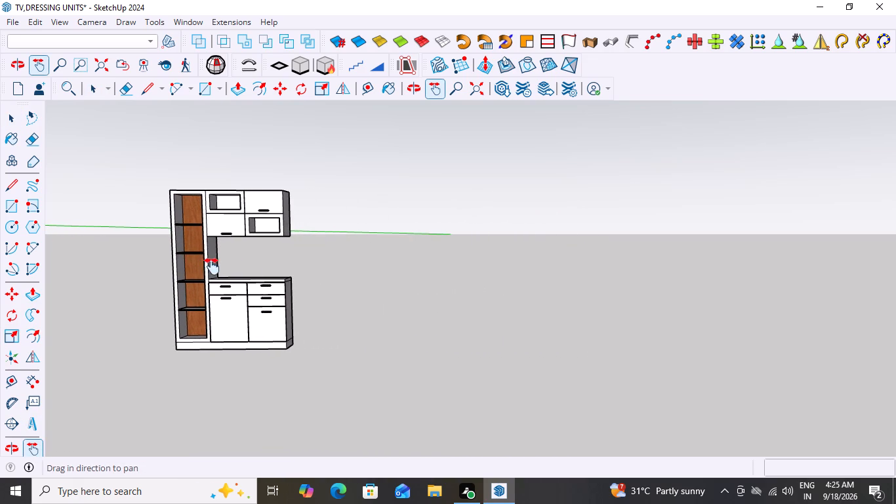
middle_click_drag(306, 272, 333, 272)
scroll(333, 272, "down", 8)
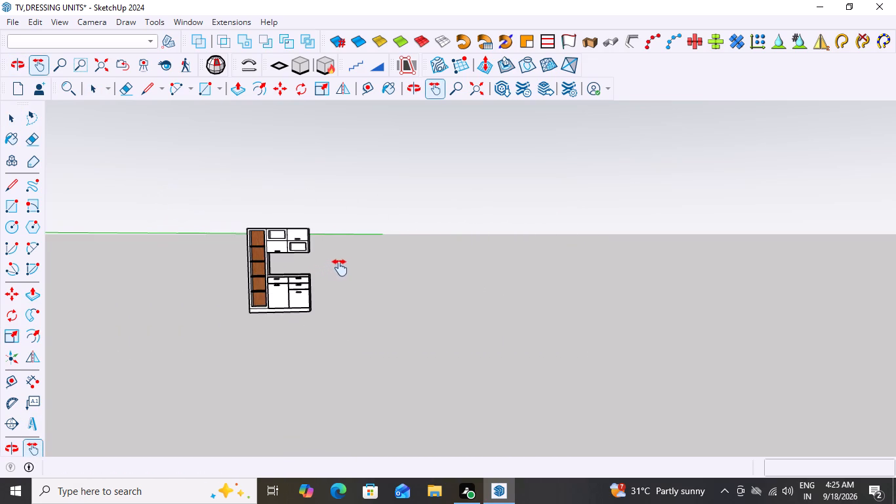
scroll(331, 294, "up", 6)
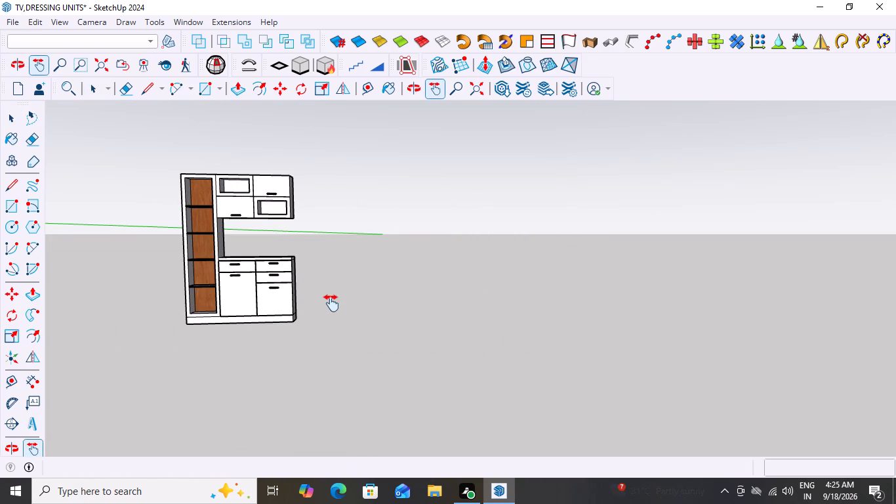
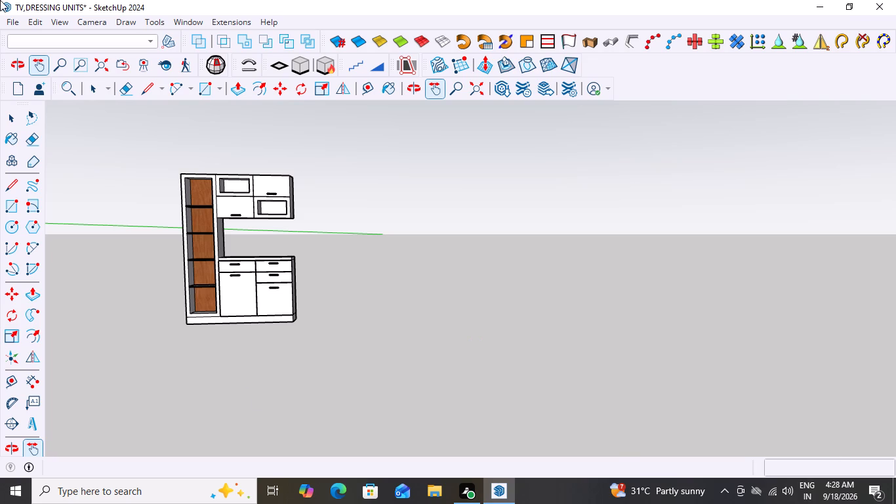
Examine the cabinet unit's open shelves, wall cabinets and base drawers from several distances and angles.
scroll(270, 318, "down", 2)
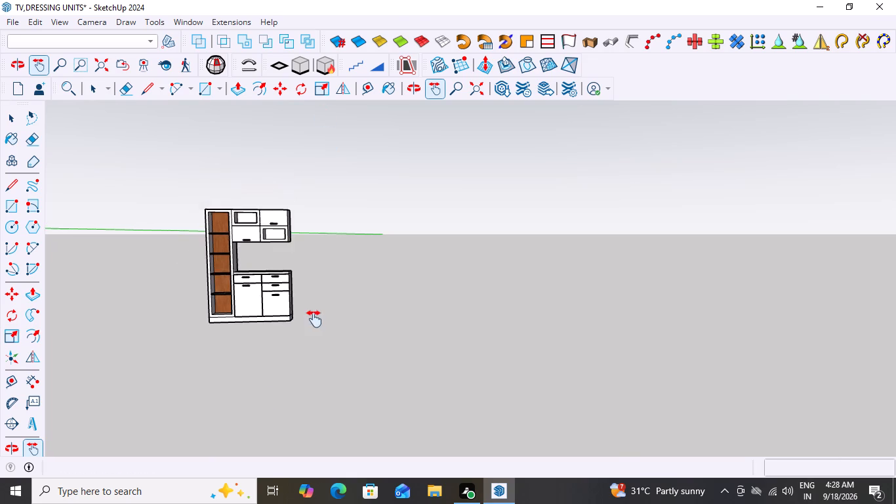
scroll(314, 319, "down", 3)
middle_click_drag(322, 355, 317, 361)
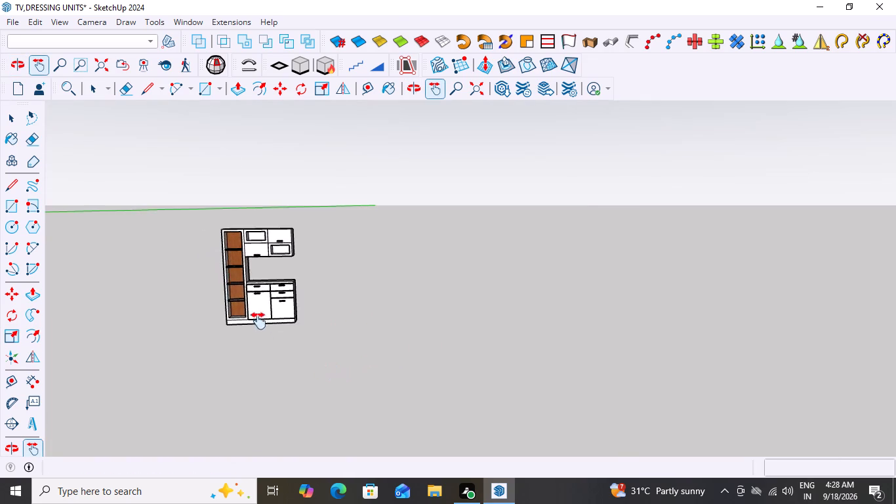
scroll(258, 321, "up", 15)
scroll(325, 249, "down", 12)
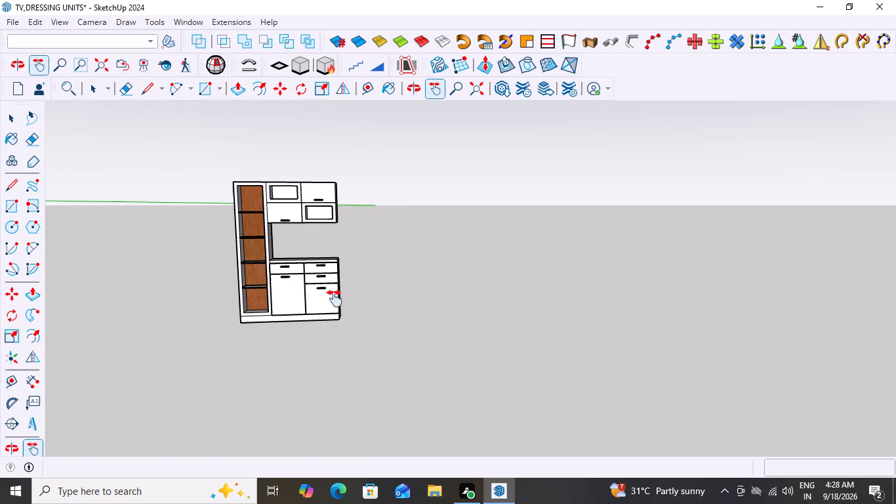
middle_click_drag(393, 261, 418, 254)
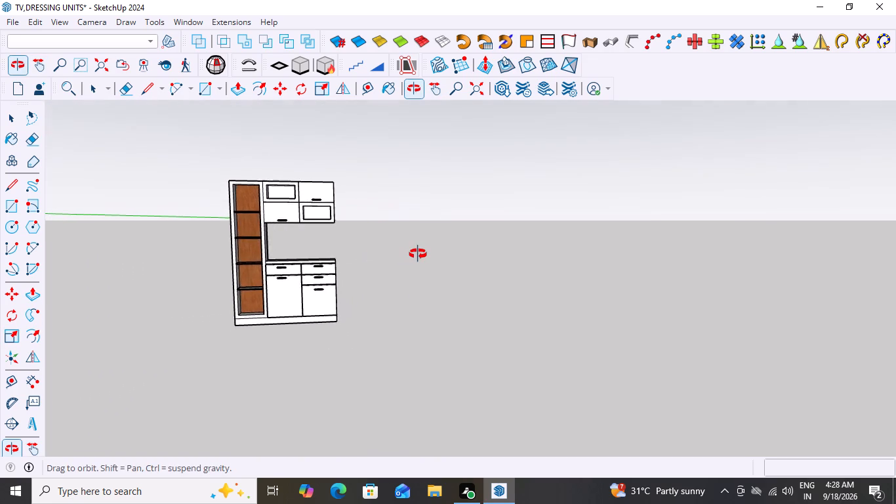
middle_click_drag(418, 254, 436, 253)
scroll(400, 297, "up", 4)
scroll(380, 327, "down", 11)
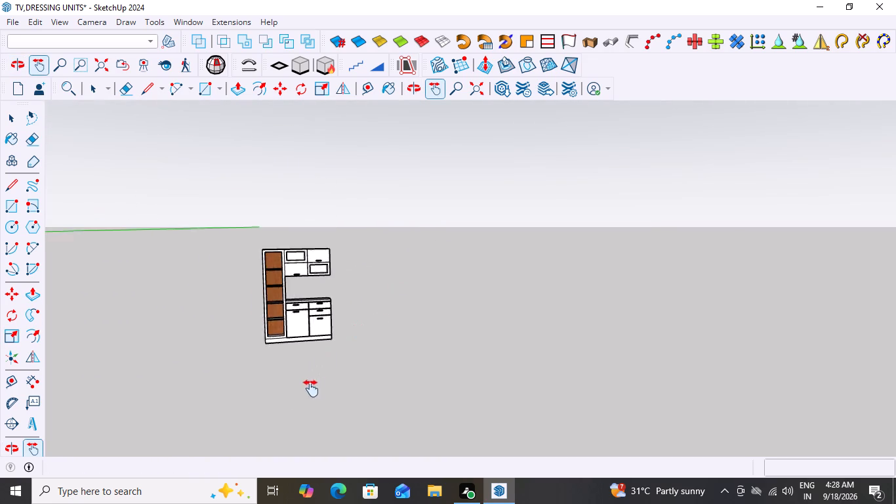
scroll(311, 388, "down", 4)
middle_click_drag(343, 399, 270, 385)
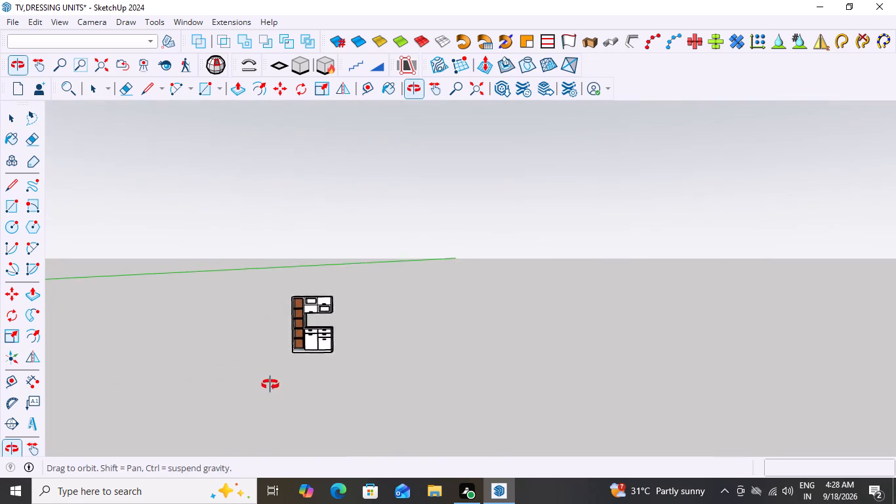
middle_click_drag(270, 385, 294, 383)
scroll(302, 366, "up", 12)
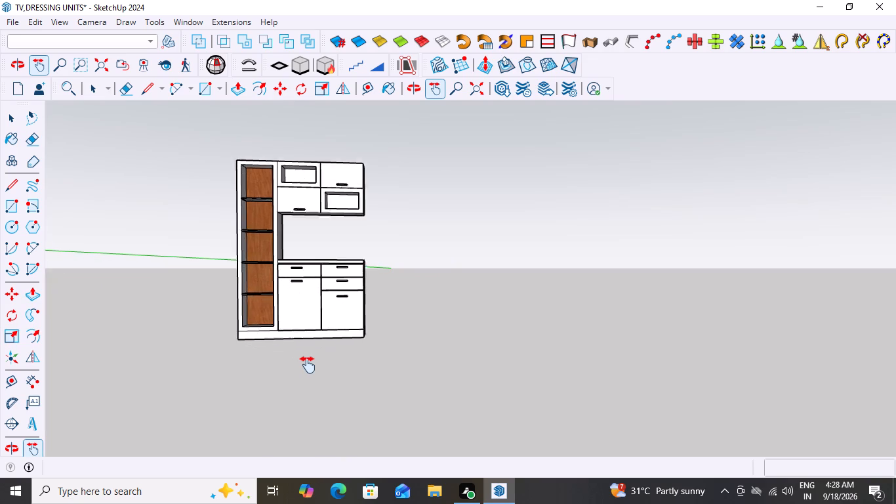
scroll(308, 365, "up", 2)
scroll(308, 365, "down", 11)
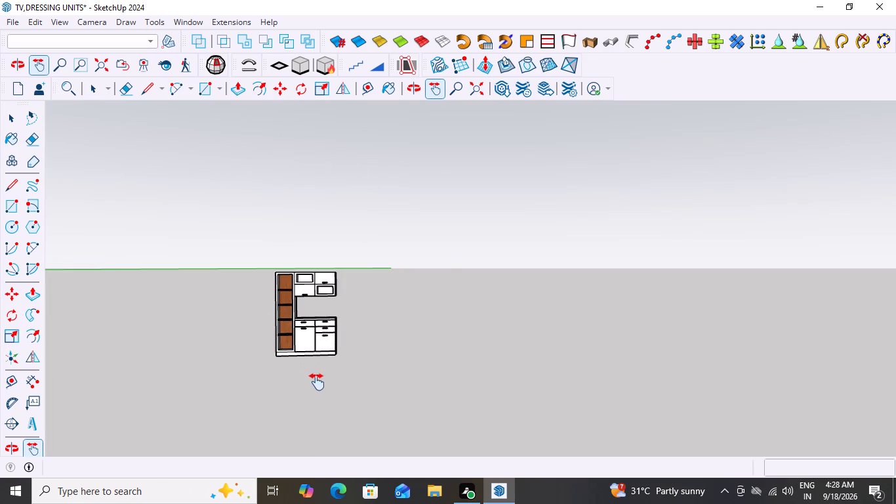
scroll(339, 373, "up", 10)
scroll(321, 367, "down", 3)
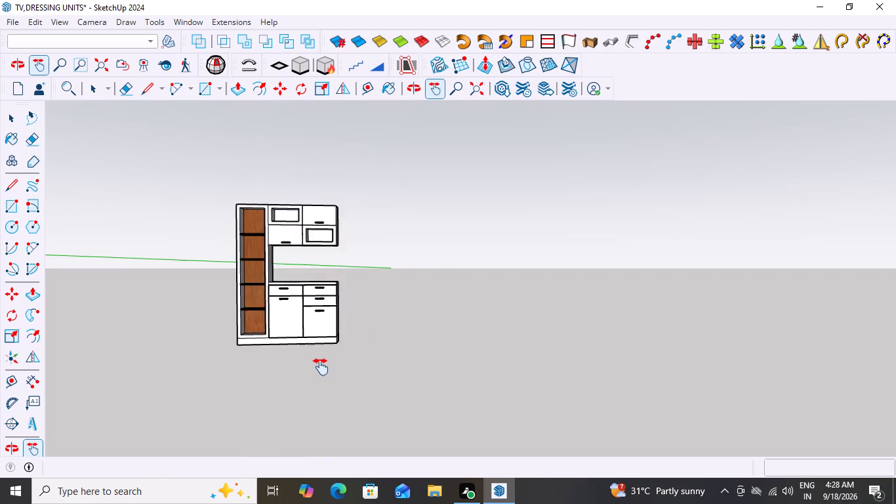
scroll(321, 367, "down", 12)
scroll(312, 382, "up", 4)
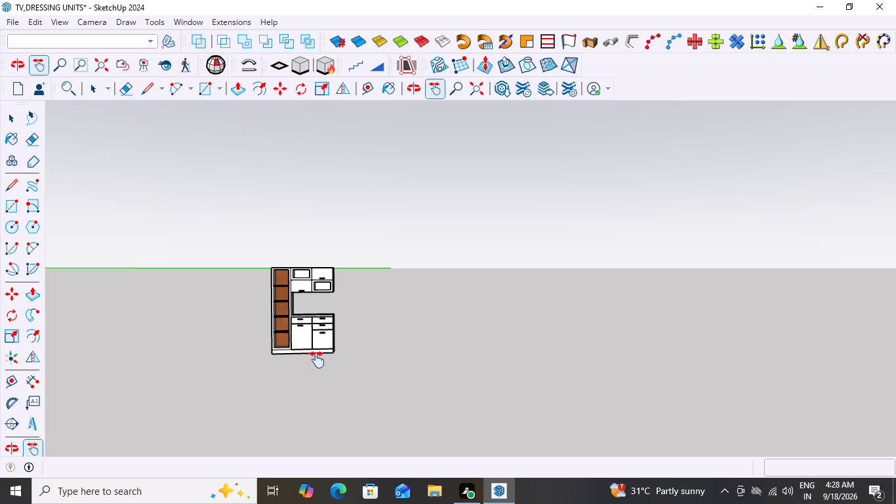
scroll(317, 335, "up", 12)
scroll(317, 272, "down", 4)
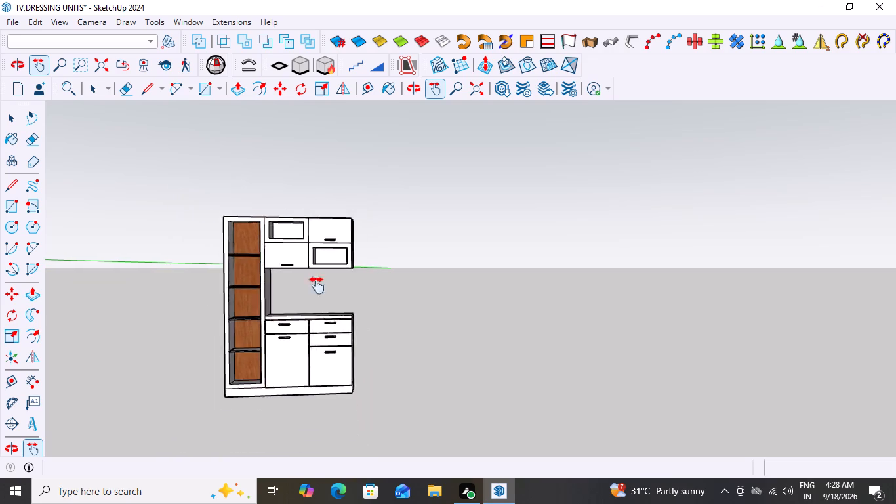
scroll(317, 285, "down", 5)
scroll(350, 381, "up", 8)
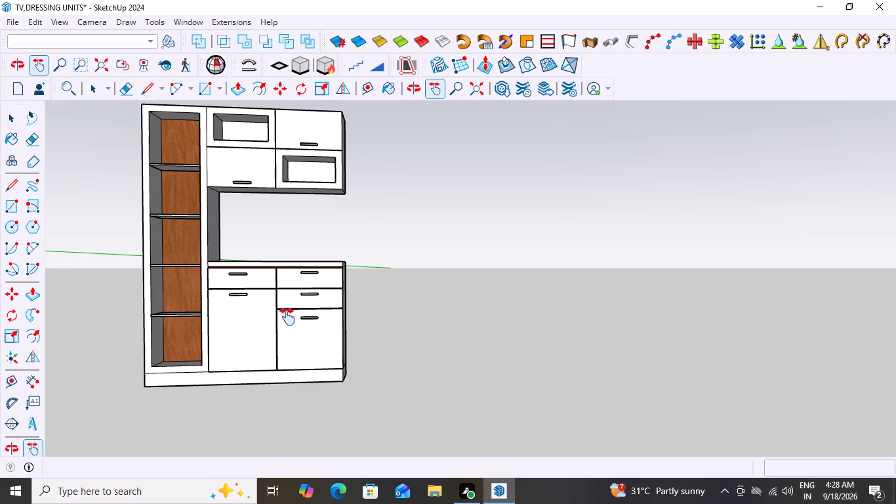
left_click(101, 60)
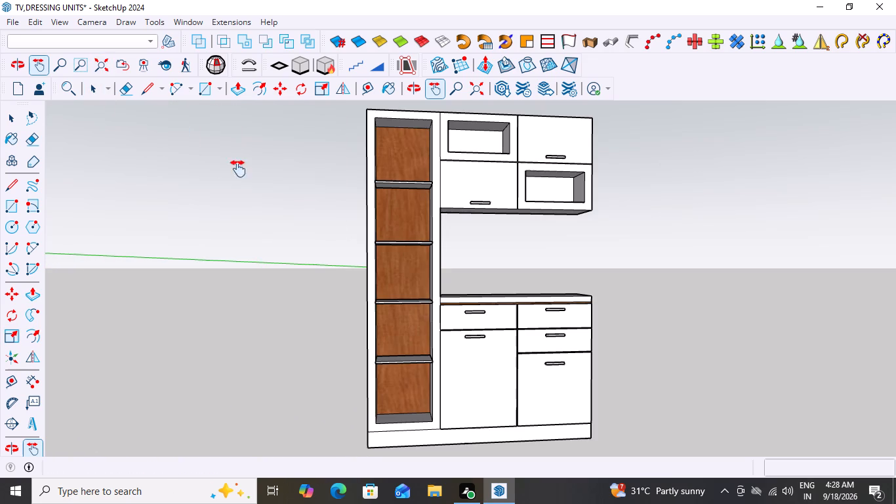
scroll(669, 199, "up", 1)
scroll(641, 204, "down", 1)
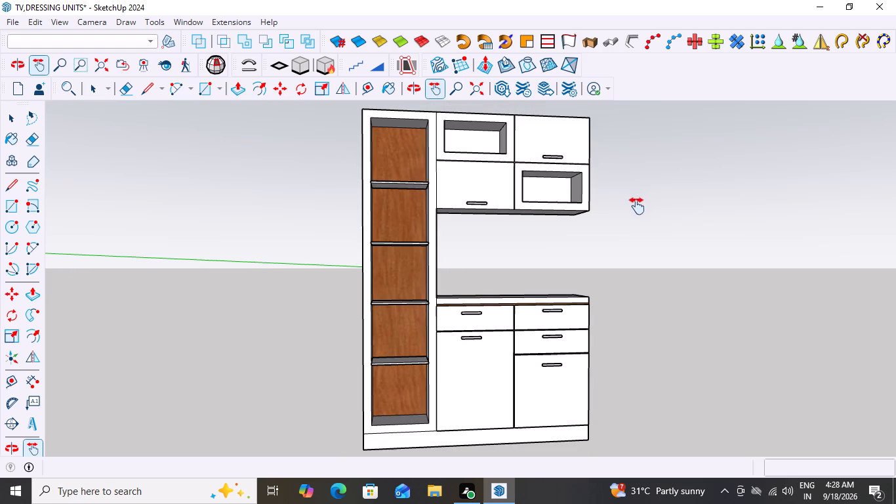
middle_click_drag(682, 310, 636, 313)
scroll(496, 394, "up", 2)
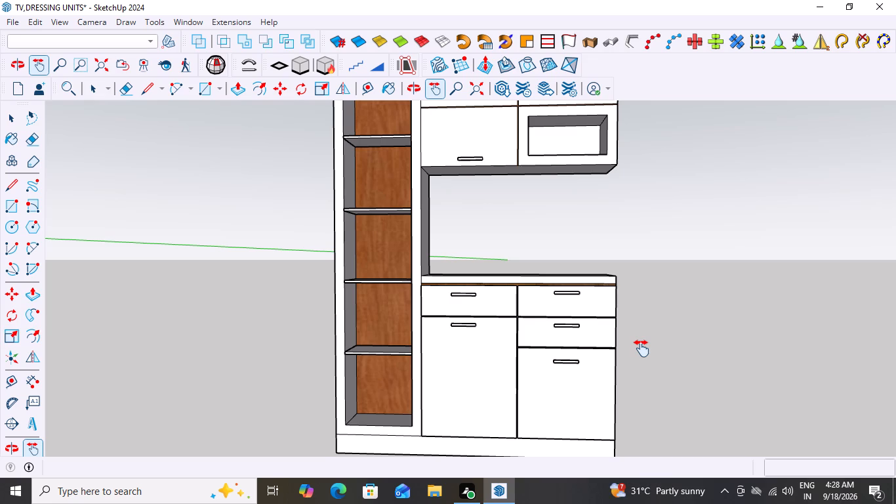
middle_click(638, 250)
middle_click_drag(638, 250, 656, 285)
scroll(614, 270, "down", 1)
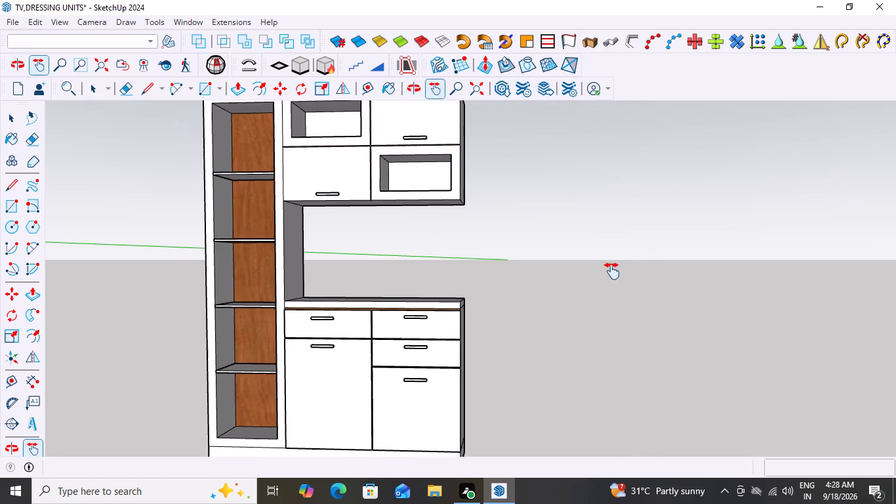
scroll(612, 271, "down", 1)
middle_click_drag(580, 291, 607, 317)
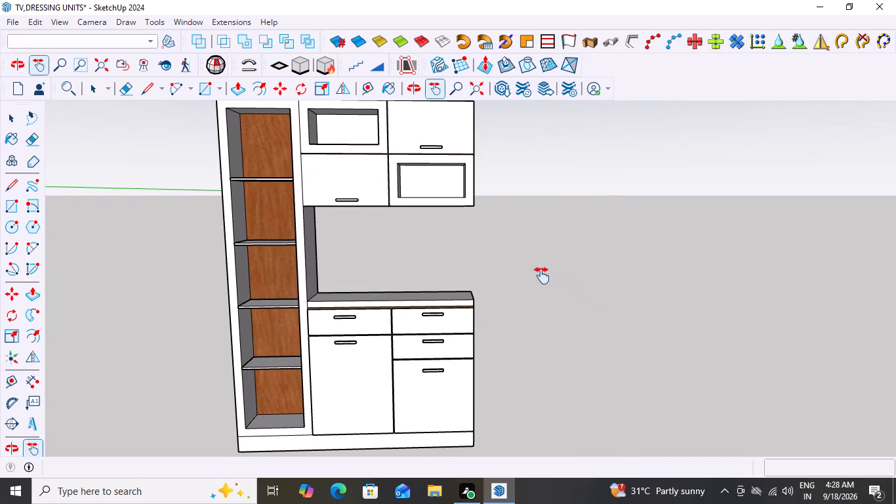
middle_click_drag(420, 229, 424, 211)
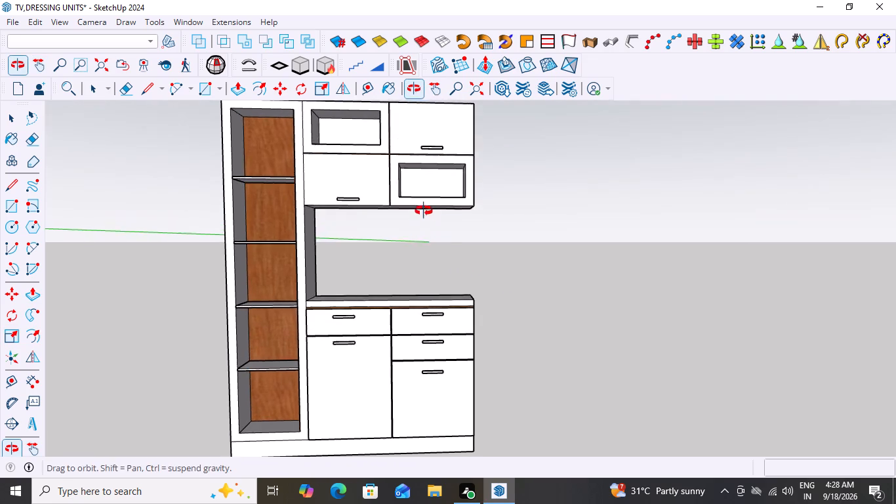
middle_click_drag(424, 211, 433, 230)
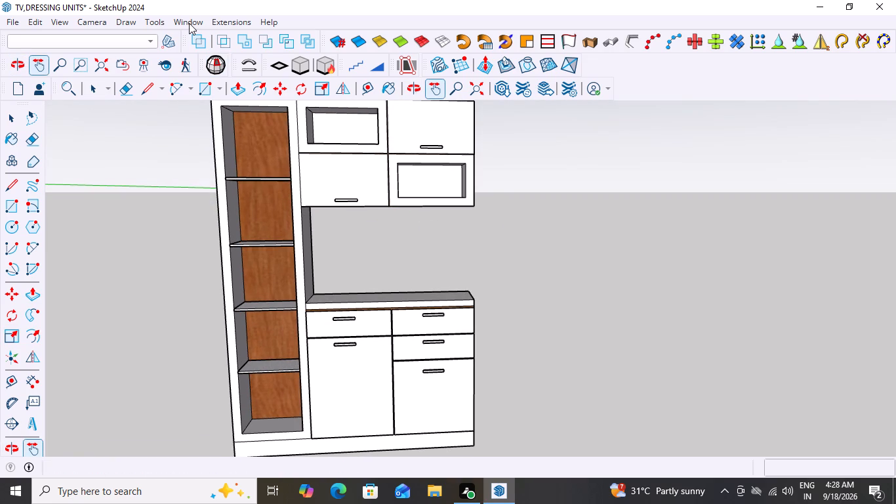
Display the Materials browser in the default tray.
left_click(186, 21)
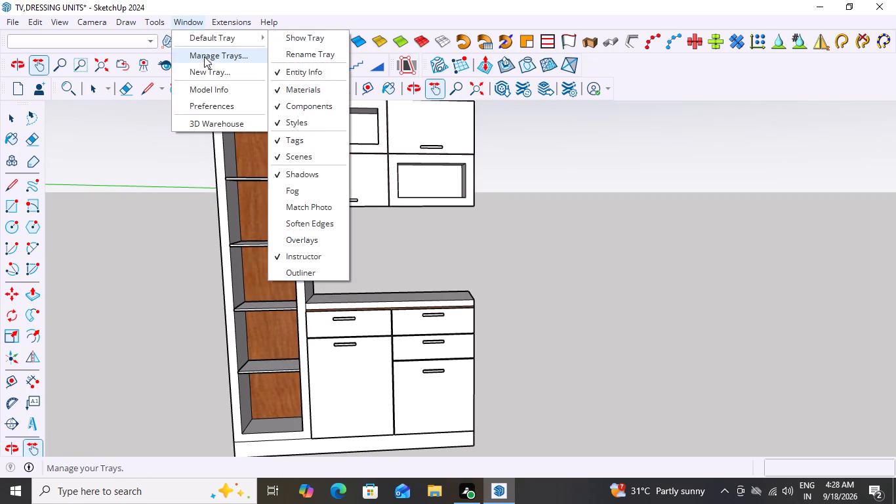
left_click(285, 87)
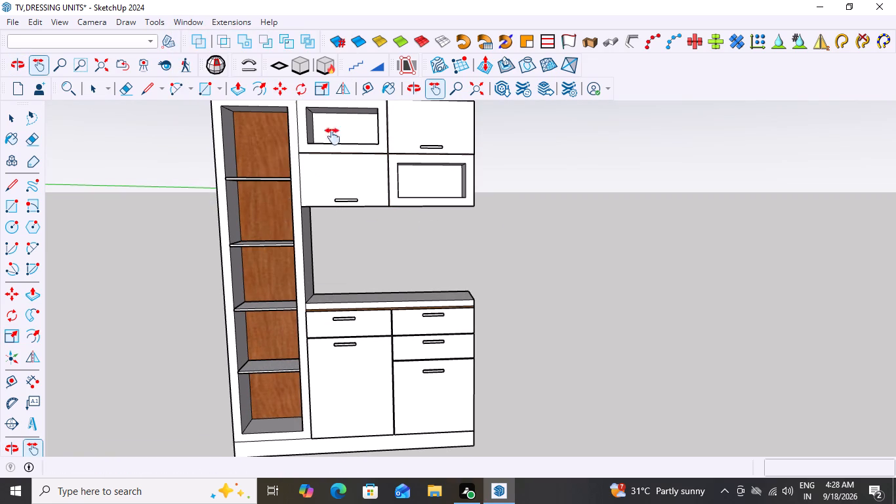
left_click(191, 19)
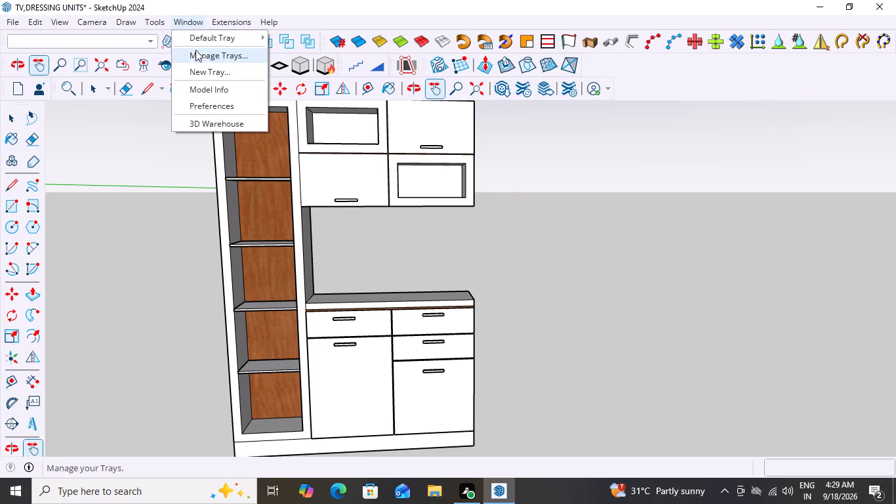
left_click(201, 38)
left_click(283, 89)
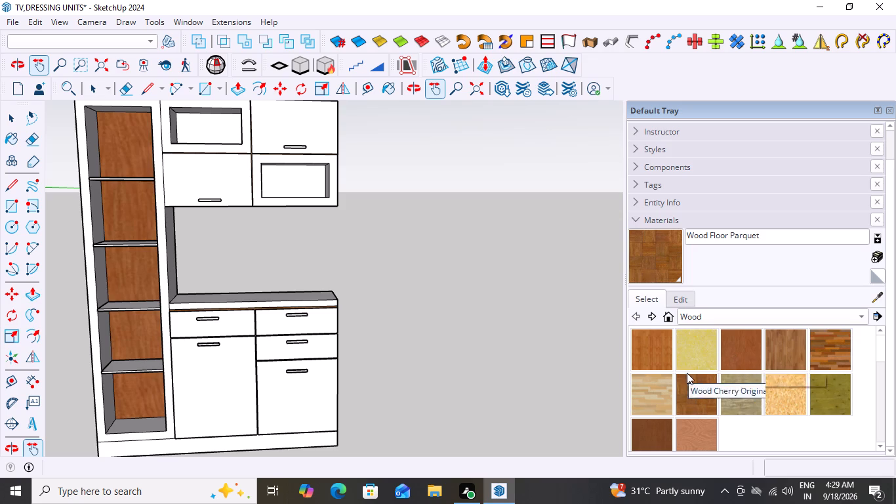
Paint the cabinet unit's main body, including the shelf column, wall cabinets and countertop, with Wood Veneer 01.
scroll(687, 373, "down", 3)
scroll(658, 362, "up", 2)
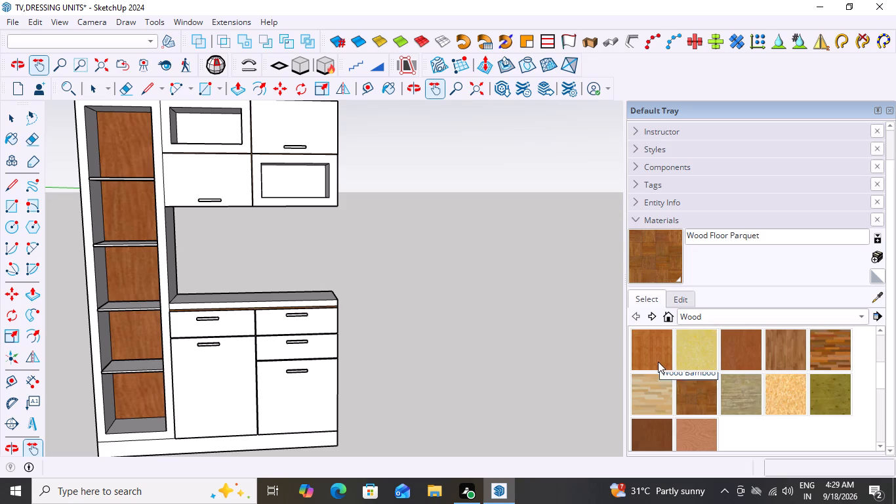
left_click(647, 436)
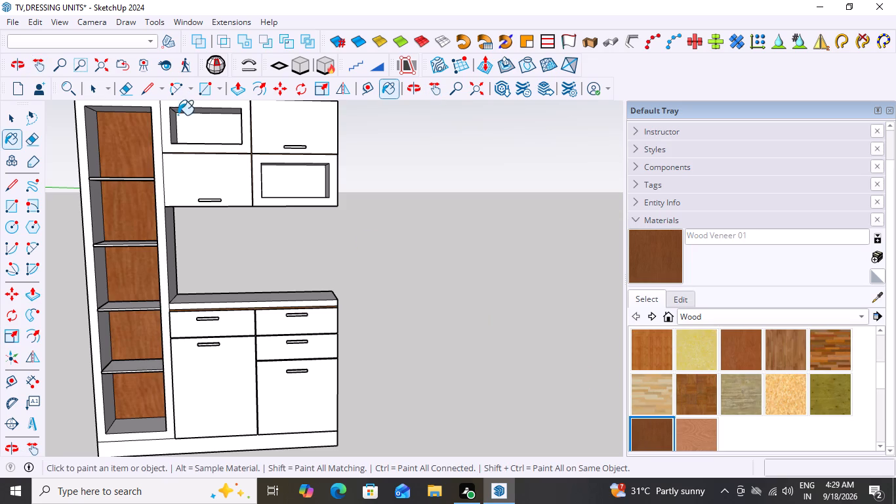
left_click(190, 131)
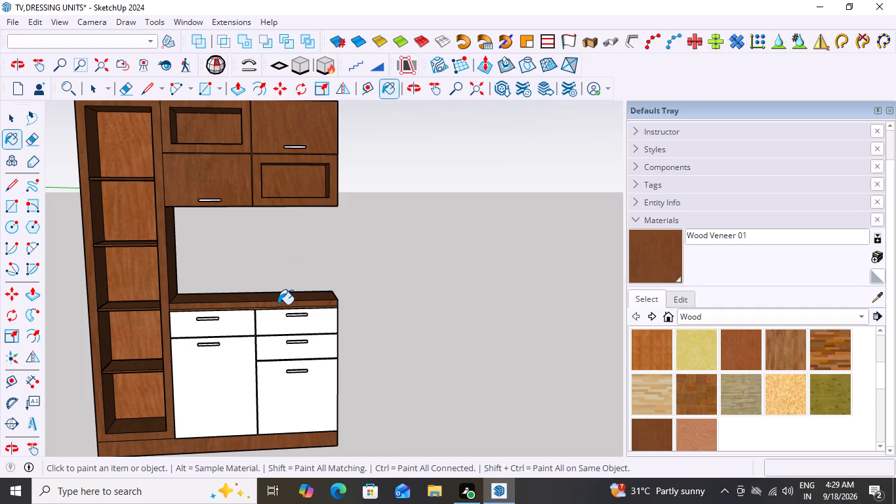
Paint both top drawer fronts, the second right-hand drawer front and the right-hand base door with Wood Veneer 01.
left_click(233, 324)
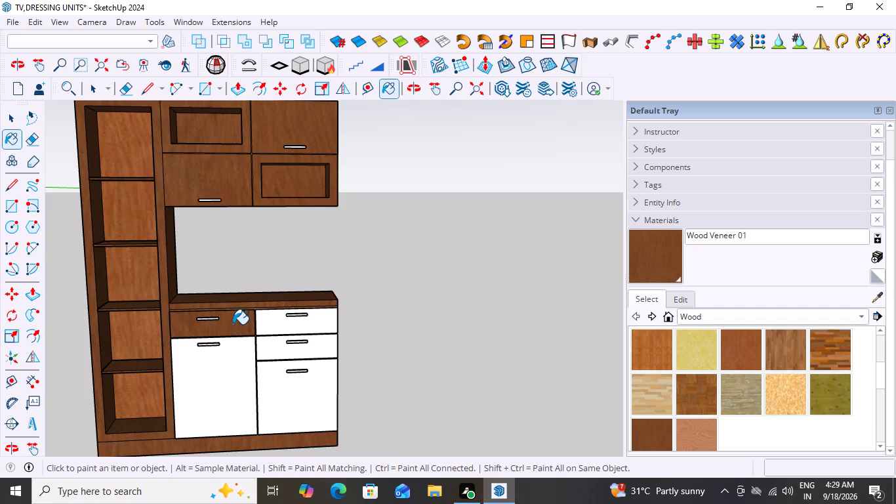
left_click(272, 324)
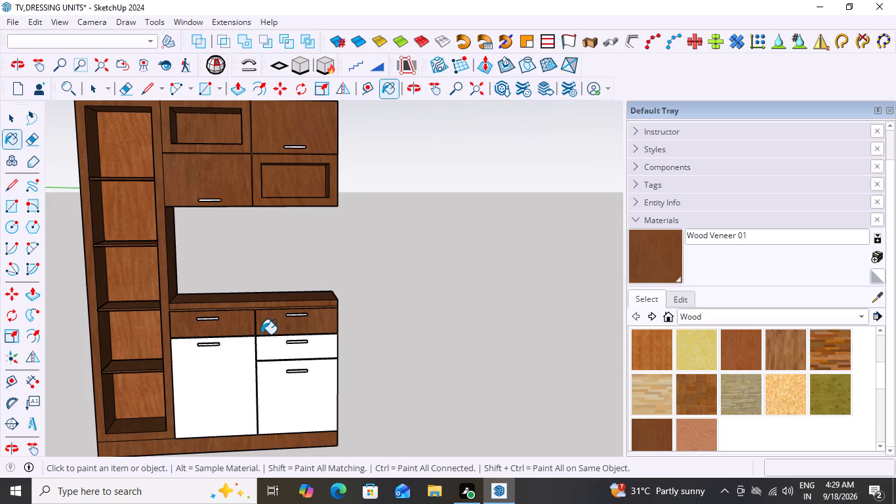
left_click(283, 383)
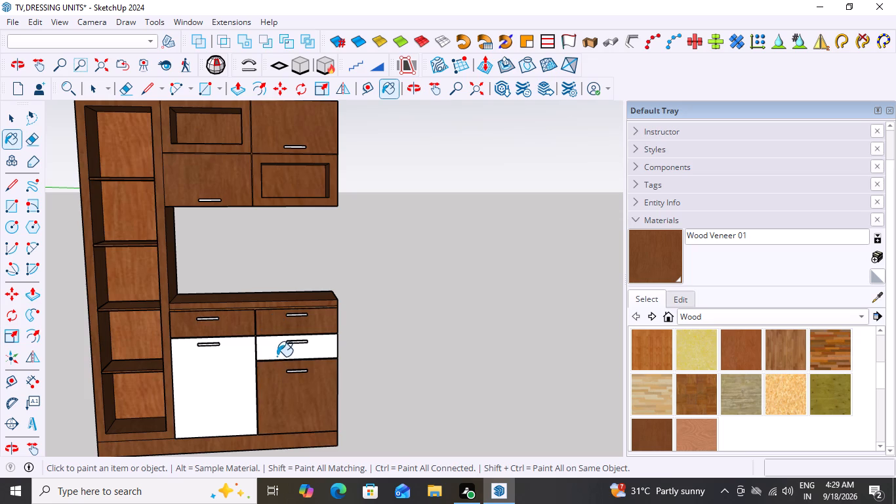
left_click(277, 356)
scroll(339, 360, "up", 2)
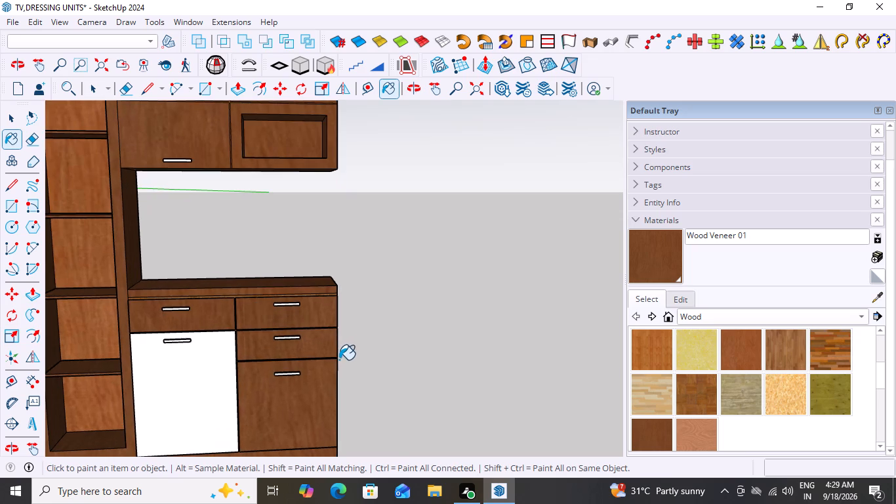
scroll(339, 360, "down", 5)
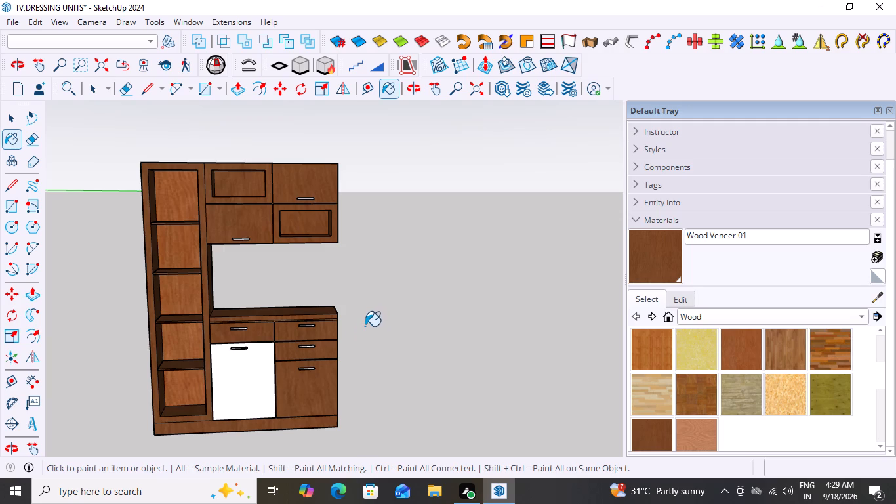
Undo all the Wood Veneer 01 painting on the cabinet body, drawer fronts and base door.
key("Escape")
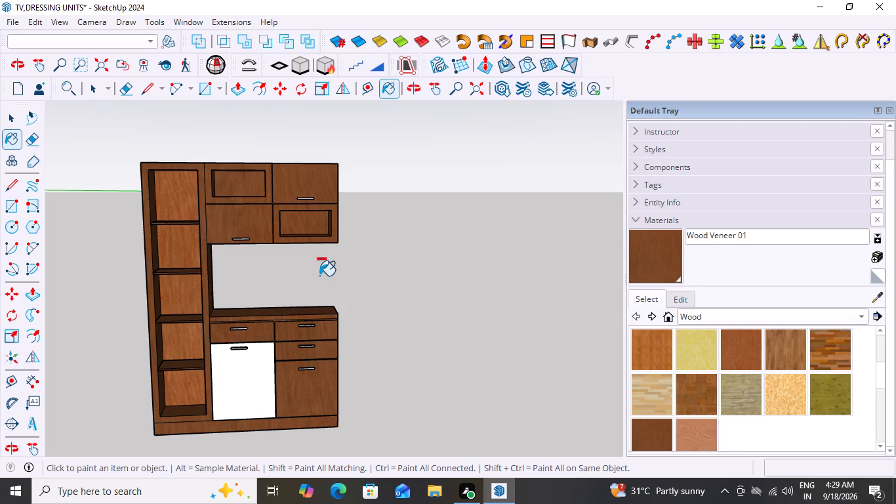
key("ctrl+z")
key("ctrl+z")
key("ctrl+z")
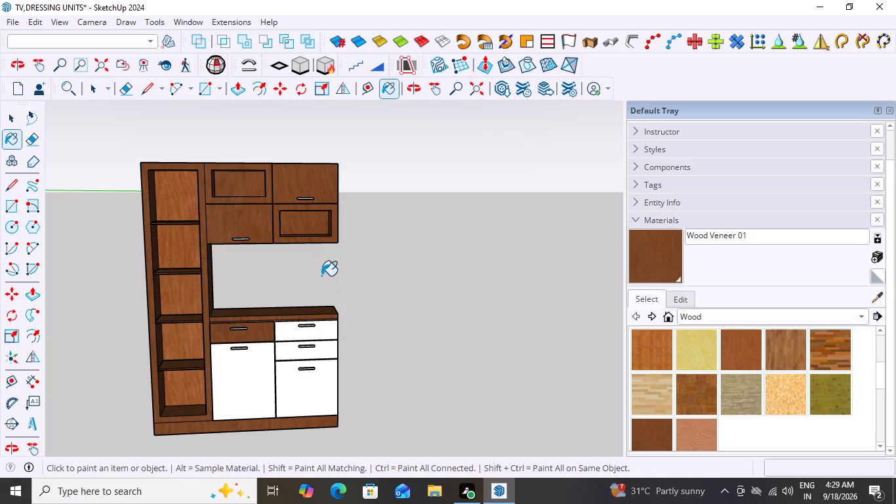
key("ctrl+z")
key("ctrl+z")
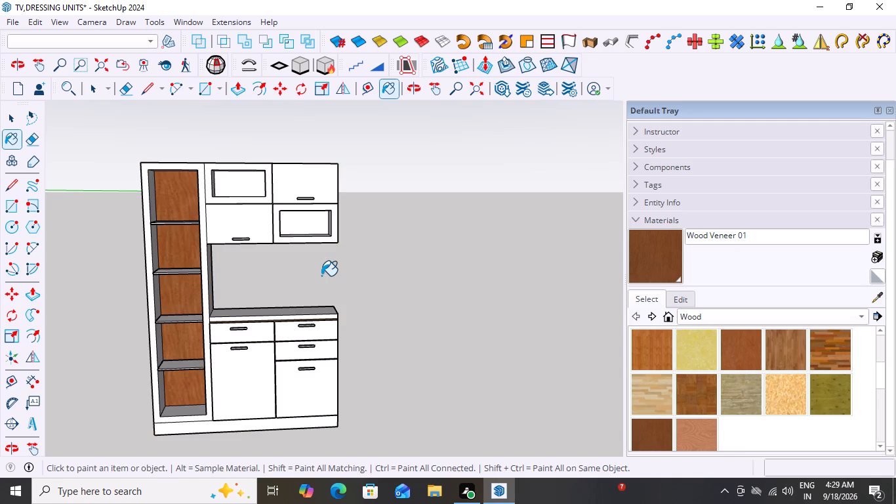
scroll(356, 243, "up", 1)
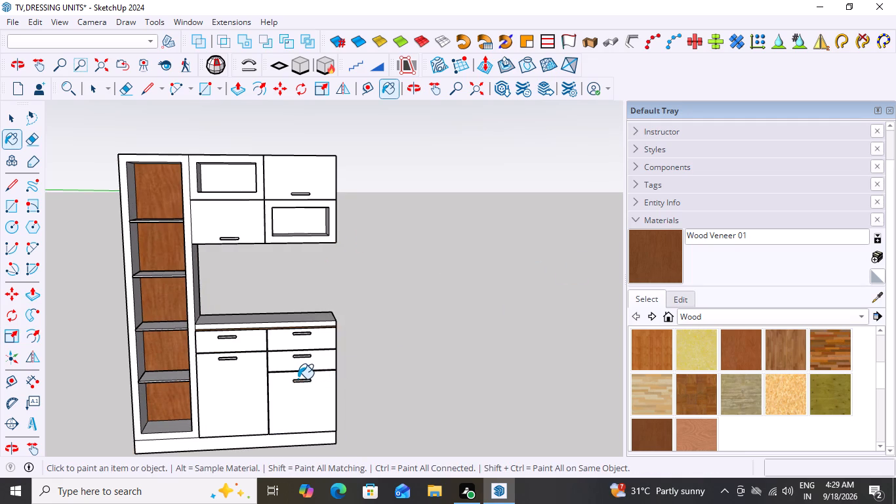
Paint both base doors and the second right-hand drawer front with Wood Veneer 01.
left_click(232, 406)
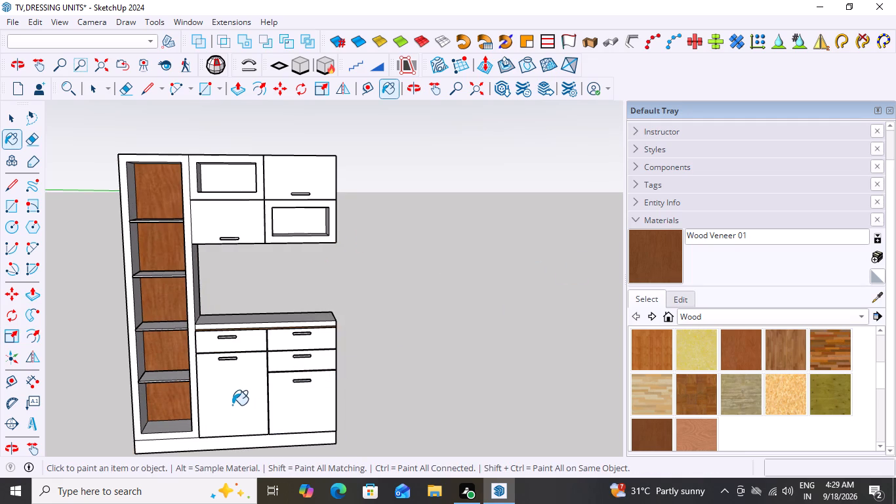
left_click(305, 408)
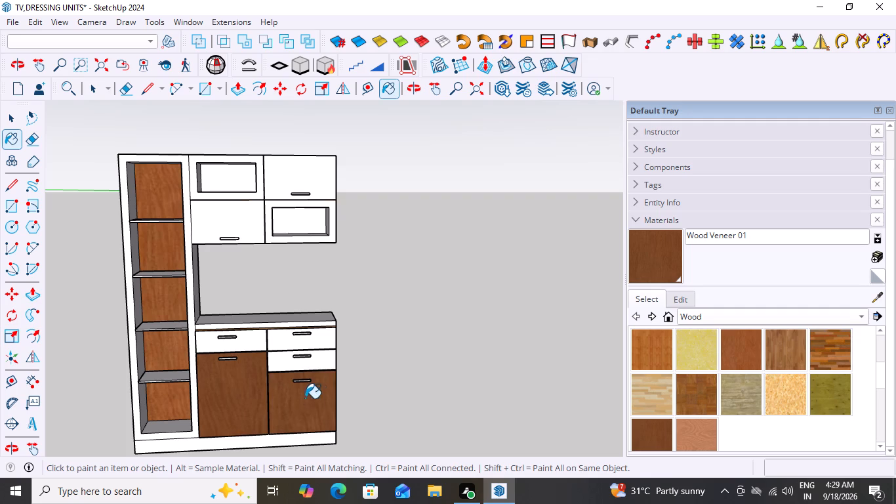
left_click(320, 366)
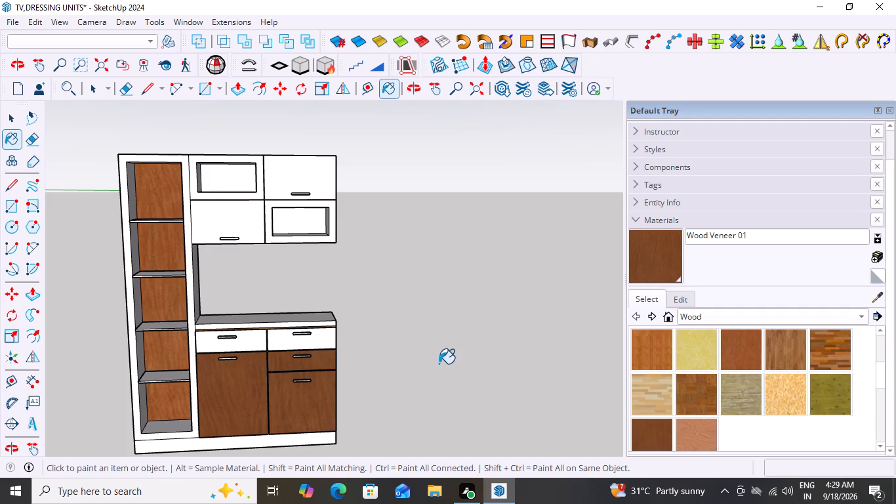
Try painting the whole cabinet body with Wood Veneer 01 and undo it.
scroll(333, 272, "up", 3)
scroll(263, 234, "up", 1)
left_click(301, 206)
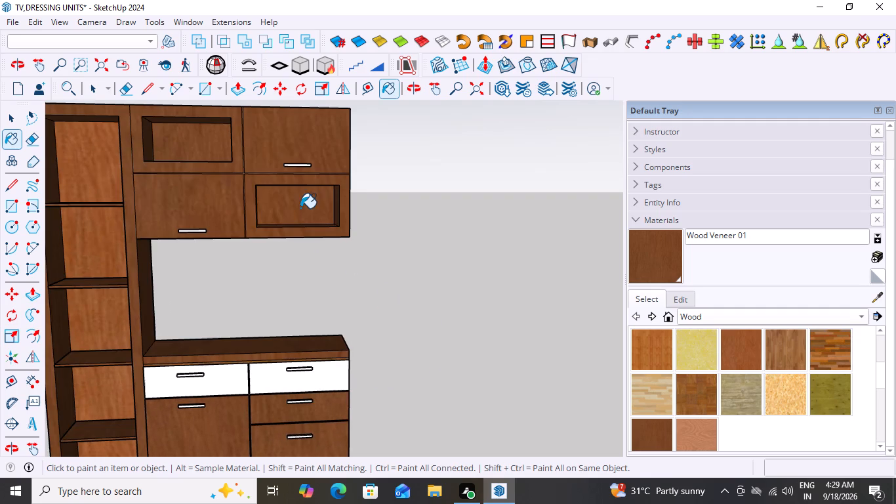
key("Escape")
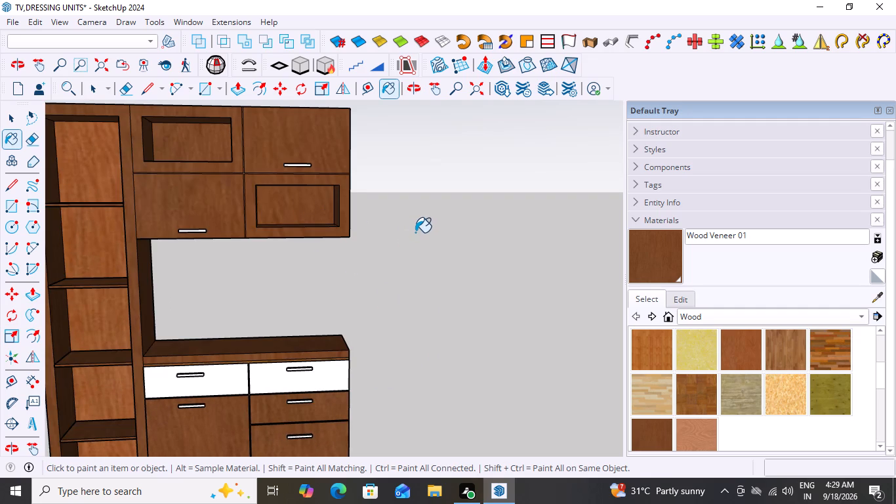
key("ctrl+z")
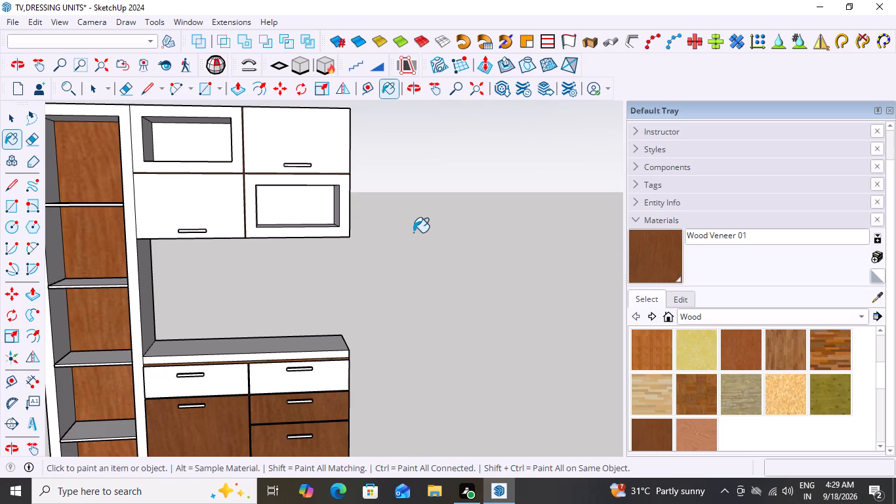
Open the cabinet body for editing and paint the back face of the lower right wall-cabinet niche with Wood Veneer 01.
key("space")
left_click(306, 208)
left_click(306, 208)
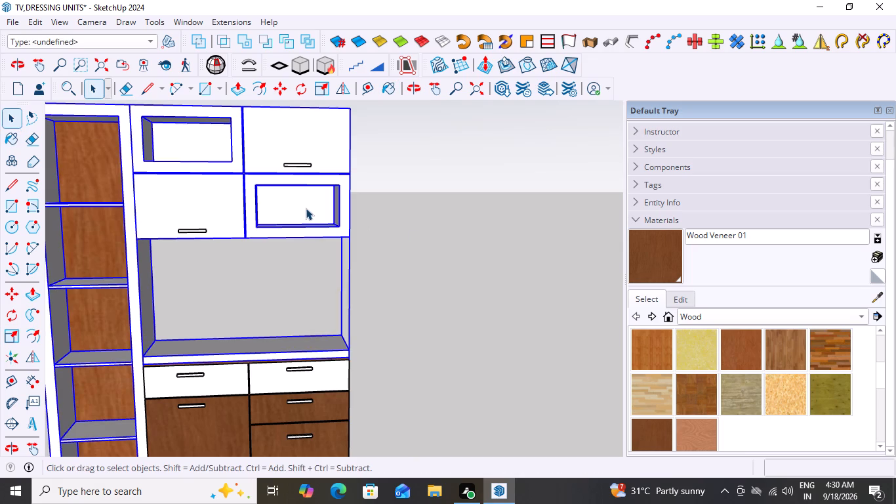
double_click(306, 208)
double_click(306, 208)
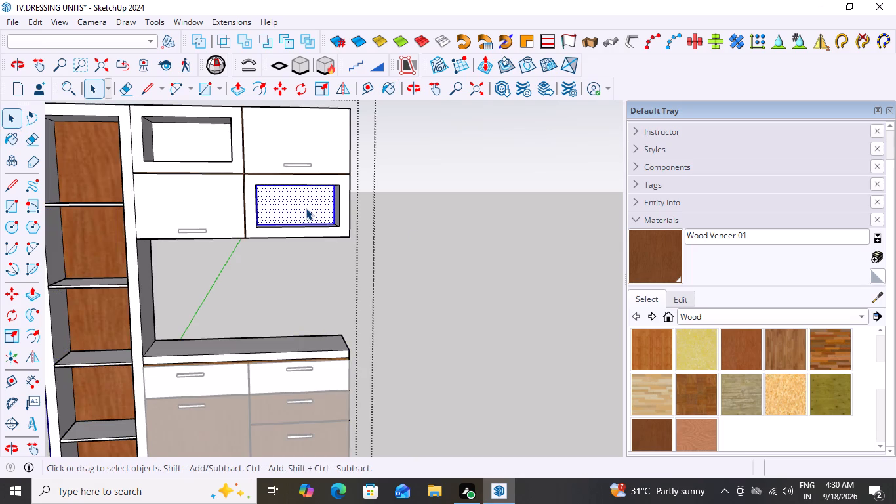
scroll(306, 208, "up", 3)
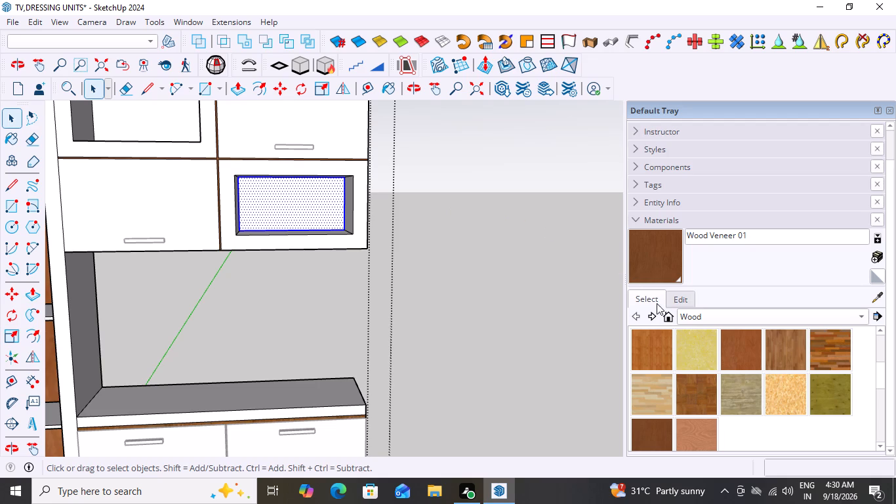
scroll(664, 294, "down", 5)
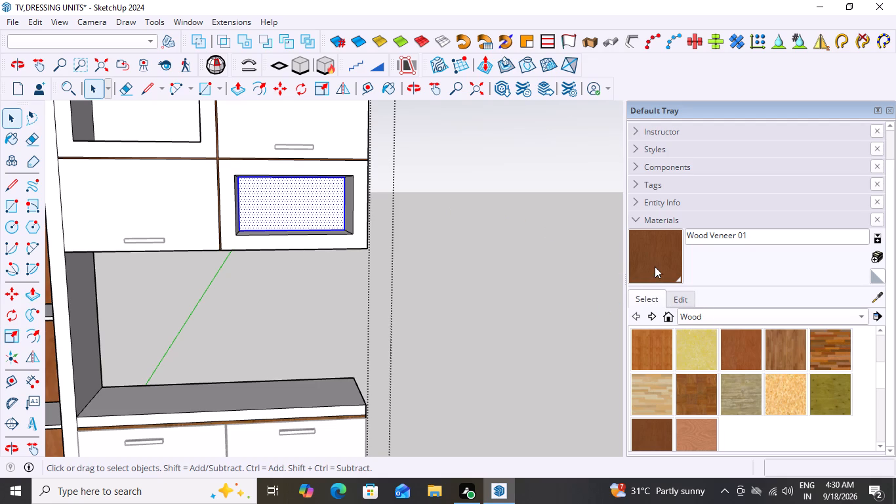
left_click(655, 266)
left_click(314, 206)
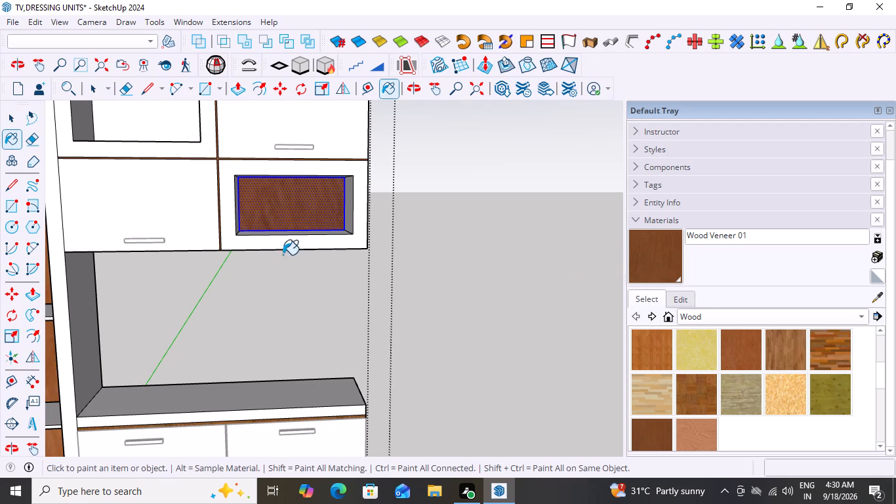
Paint the bottom and both side faces inside the lower right wall-cabinet niche with Wood Veneer 01.
scroll(283, 255, "down", 8)
scroll(272, 295, "up", 2)
scroll(279, 232, "up", 3)
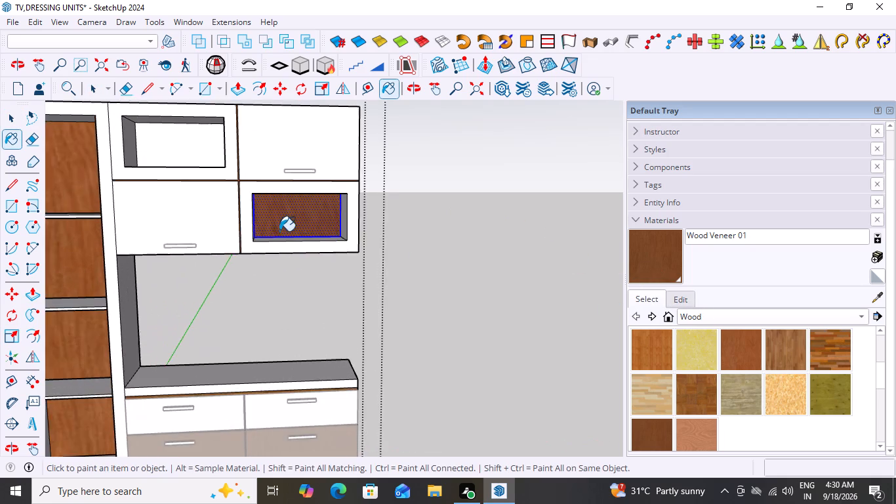
scroll(279, 231, "up", 2)
middle_click_drag(282, 267, 368, 299)
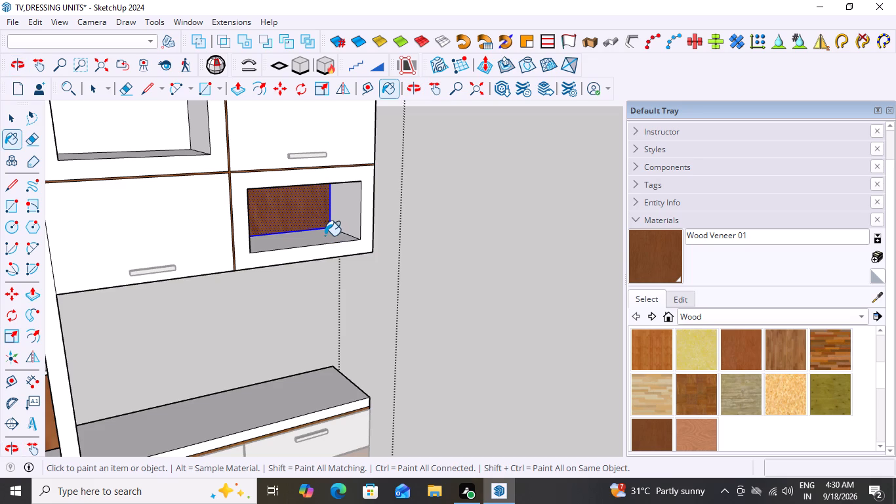
left_click(324, 241)
left_click(344, 219)
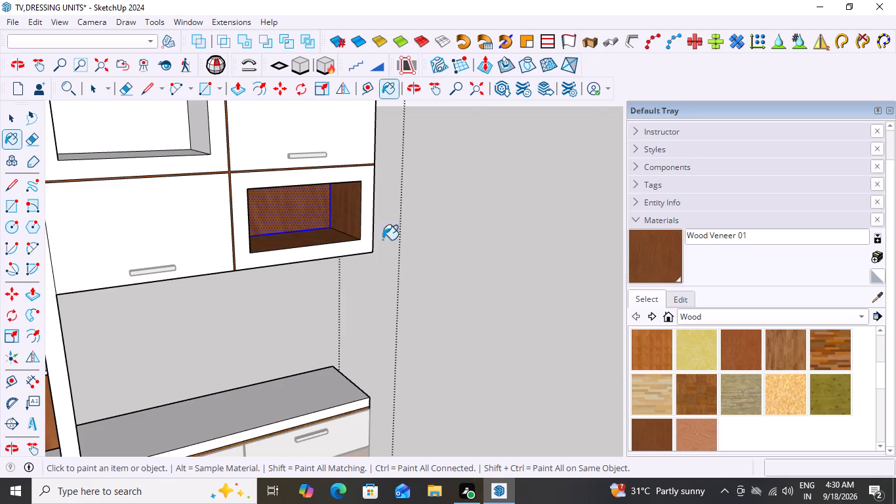
middle_click_drag(405, 245, 151, 259)
left_click(283, 211)
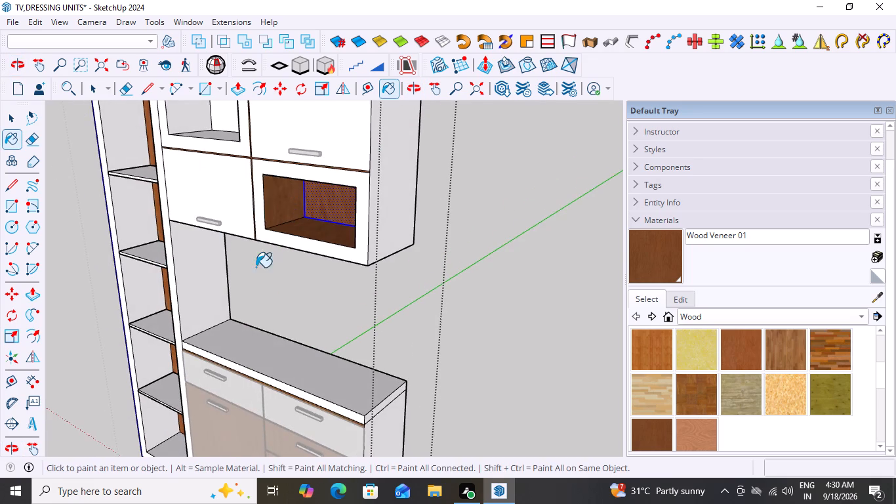
Paint the side, bottom, back and top faces inside the upper left wall-cabinet niche with Wood Veneer 01.
scroll(256, 267, "down", 4)
middle_click_drag(225, 284, 310, 287)
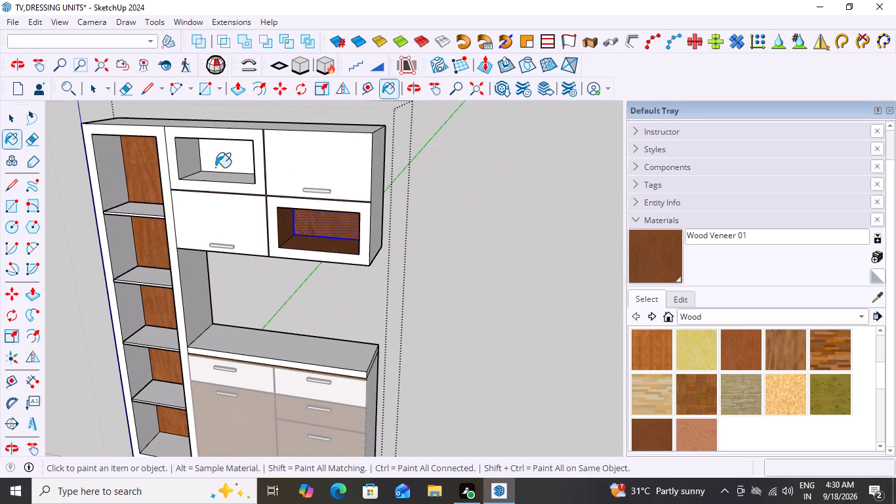
left_click(192, 159)
left_click(222, 179)
middle_click_drag(214, 194, 374, 148)
left_click(256, 153)
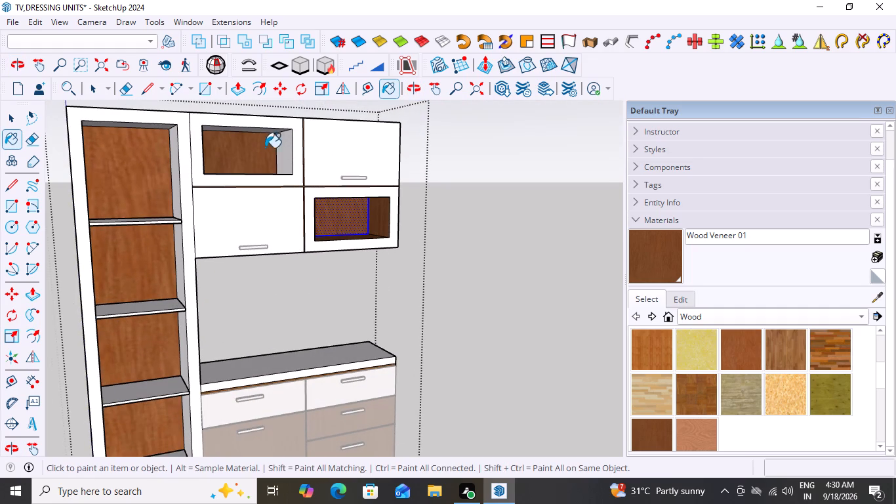
left_click(285, 159)
scroll(271, 146, "up", 3)
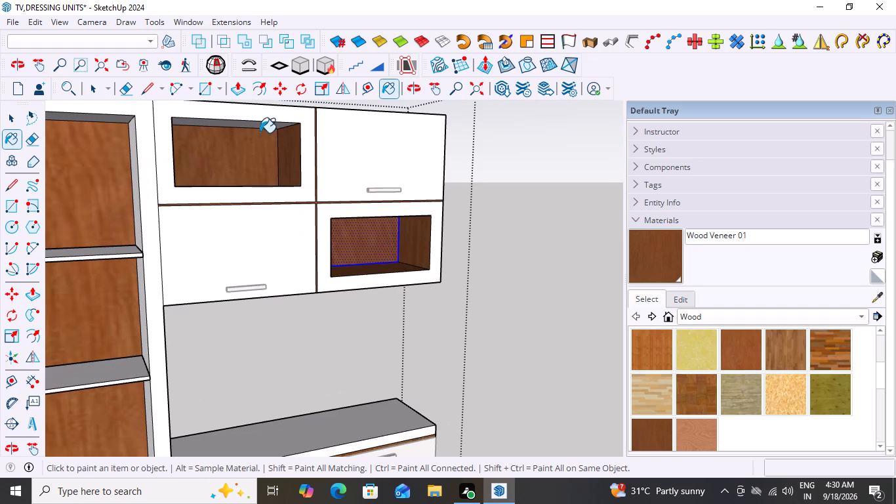
scroll(268, 155, "up", 3)
left_click(251, 118)
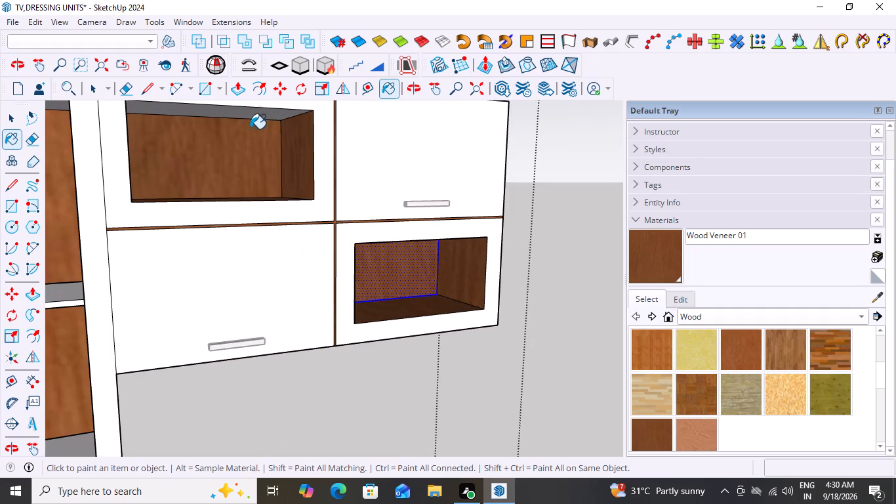
scroll(245, 185, "down", 4)
scroll(265, 163, "up", 7)
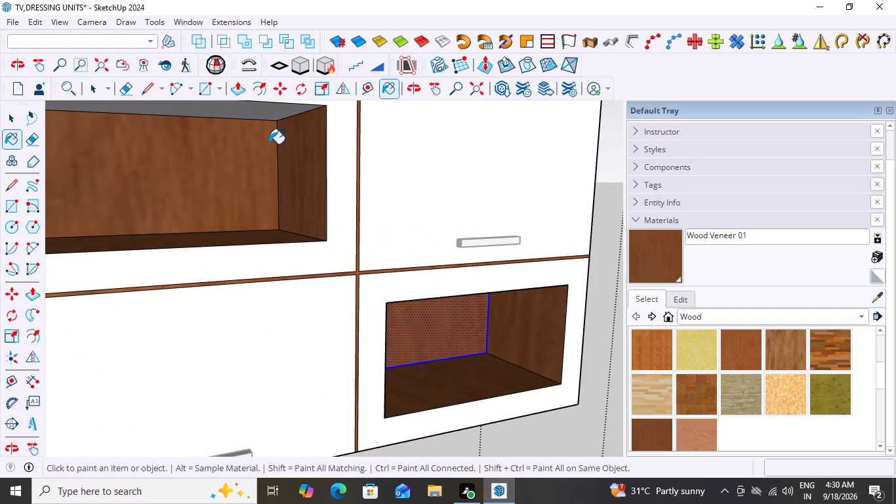
left_click(275, 116)
scroll(240, 178, "down", 7)
scroll(204, 229, "down", 3)
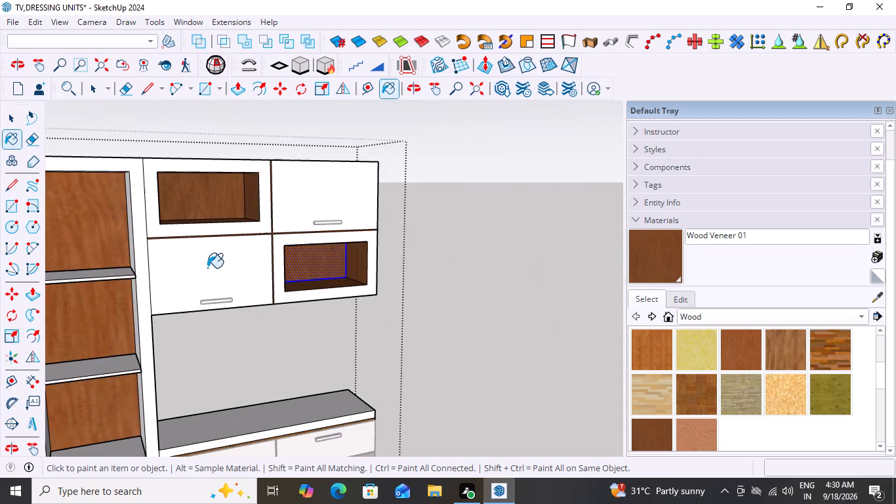
scroll(286, 308, "down", 12)
Paint the inner side walls of the open shelf column with Wood Veneer 01 and leave the cabinet body's editing mode.
middle_click_drag(397, 317, 318, 362)
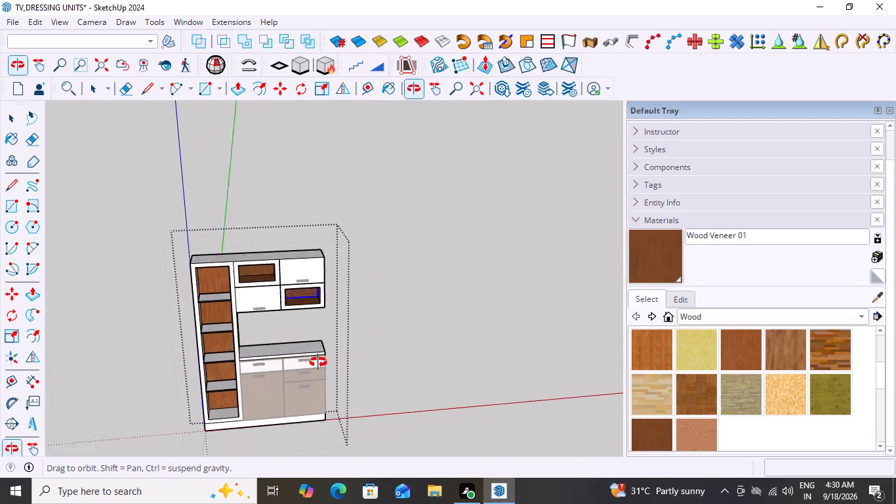
middle_click_drag(318, 362, 453, 323)
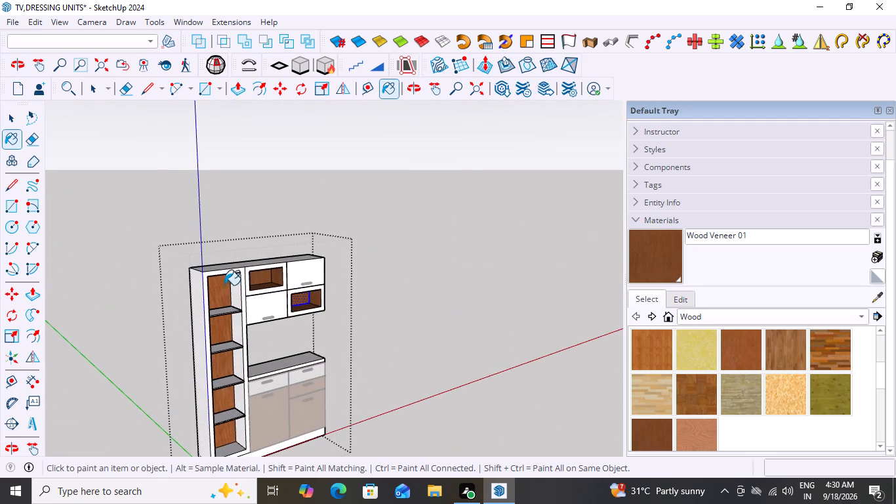
left_click(235, 295)
middle_click_drag(412, 320, 176, 345)
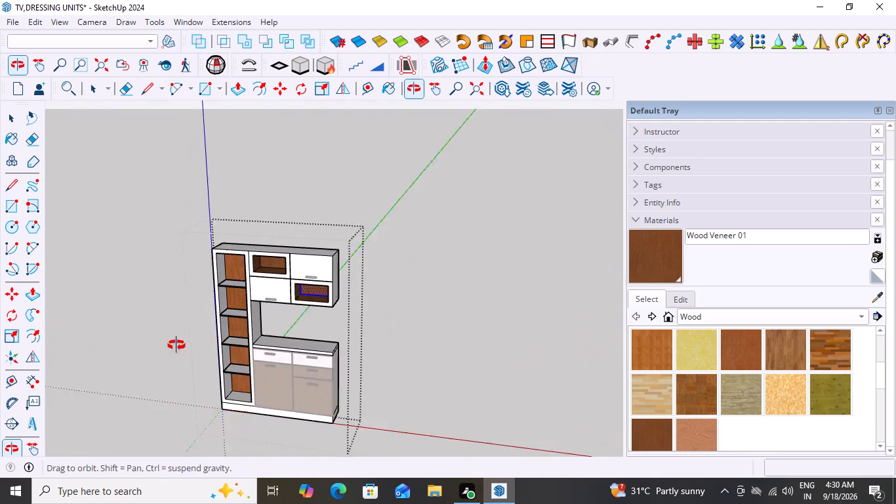
middle_click_drag(176, 345, 157, 339)
left_click(241, 293)
middle_click_drag(403, 338, 454, 339)
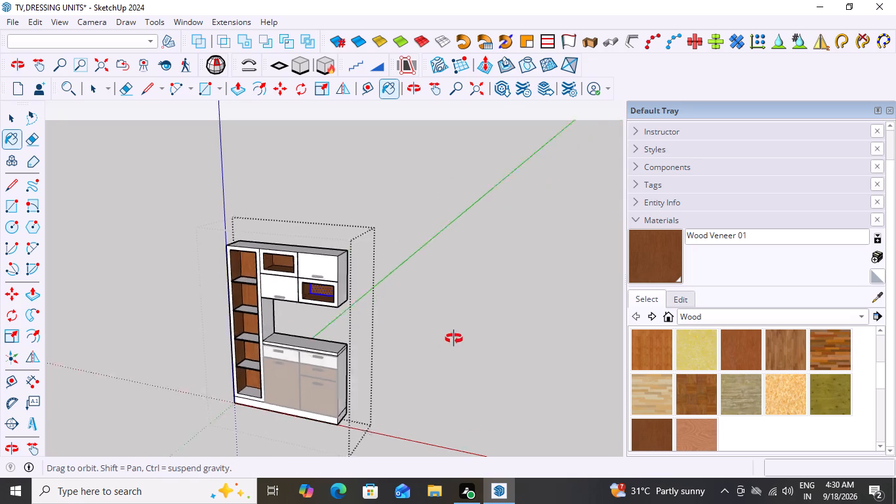
middle_click_drag(454, 339, 472, 297)
key("space")
left_click(419, 303)
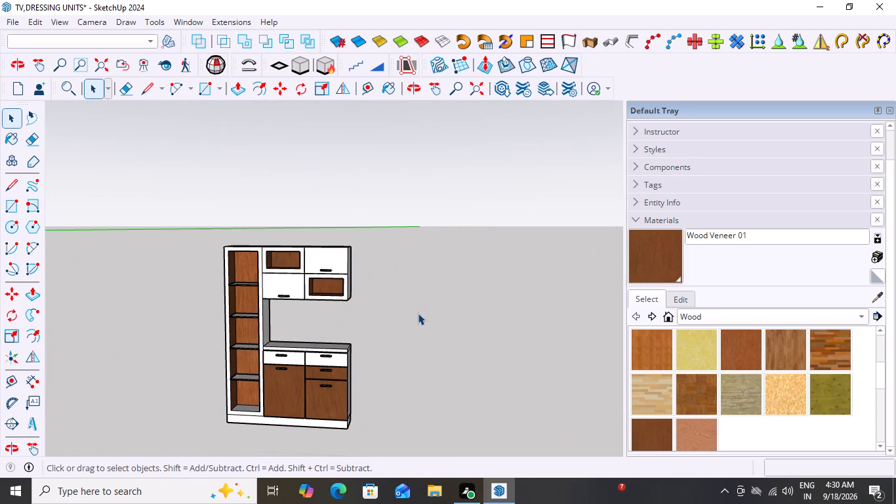
Examine the painted shelf column, wall-cabinet niches, drawers and base doors from the front and side.
middle_click_drag(391, 327, 460, 322)
scroll(464, 316, "down", 3)
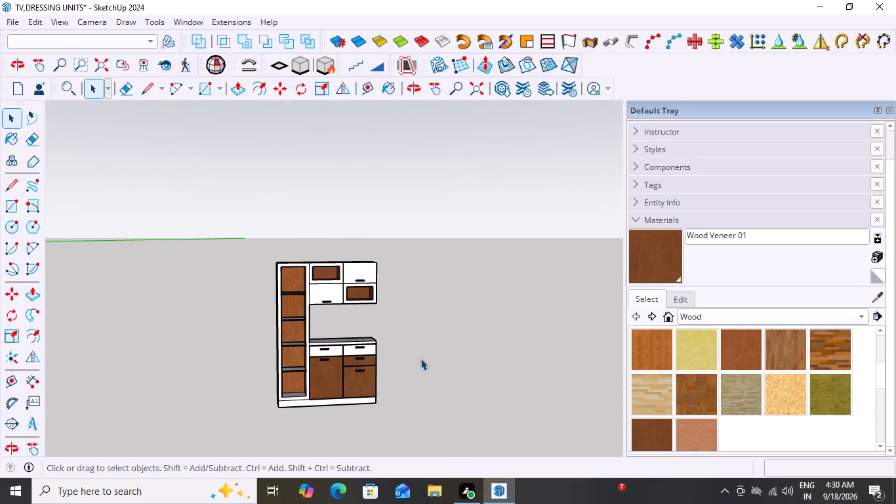
scroll(376, 399, "up", 13)
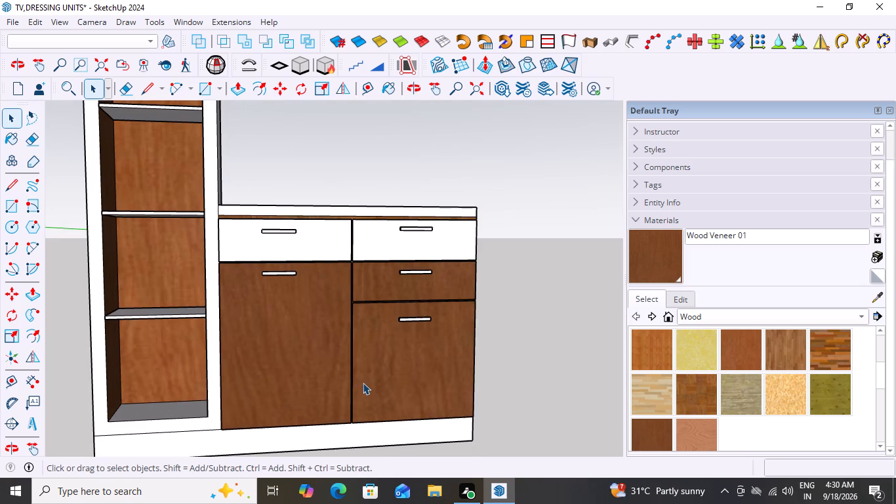
scroll(363, 383, "down", 6)
middle_click_drag(339, 352, 144, 349)
scroll(333, 353, "down", 1)
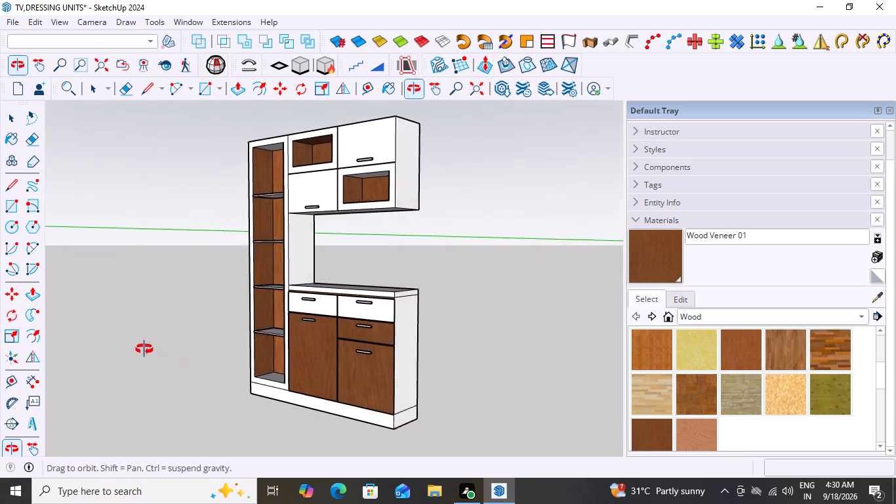
middle_click_drag(144, 349, 321, 370)
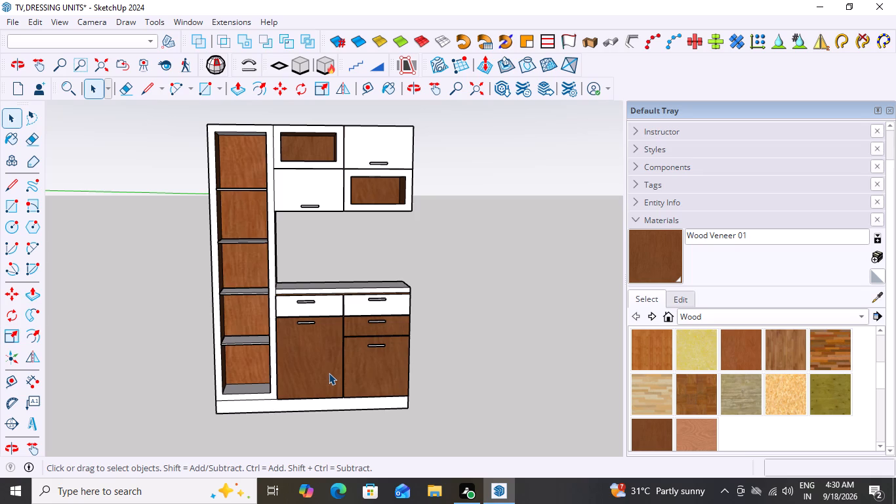
scroll(366, 304, "up", 6)
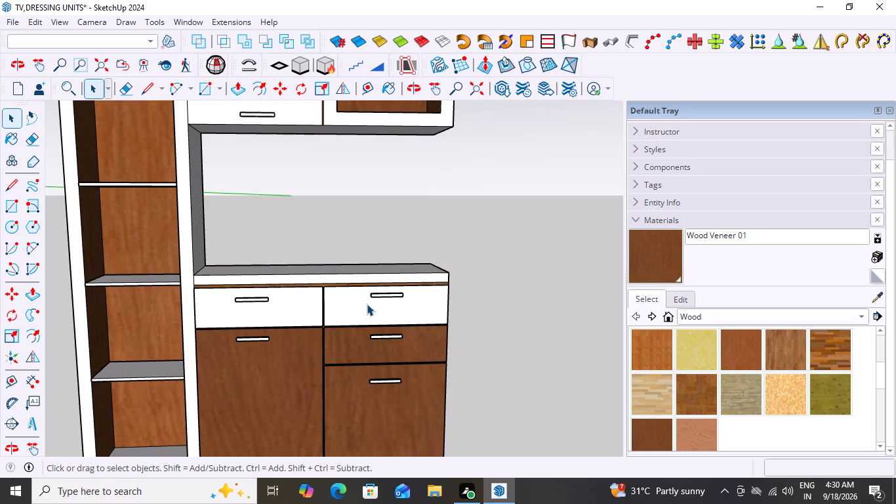
scroll(367, 304, "down", 9)
Open the cabinet body for editing and paint the top face of the base unit's countertop with Suede Dark Gray.
left_click(366, 169)
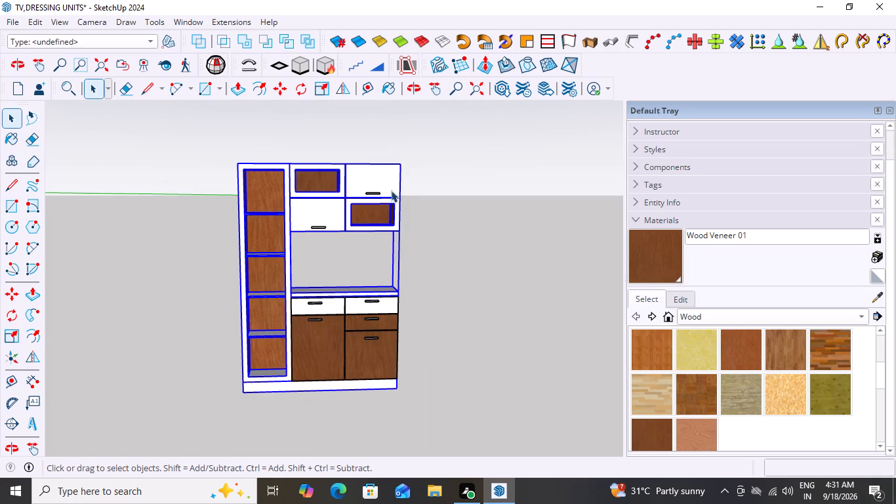
double_click(380, 167)
scroll(370, 292, "up", 6)
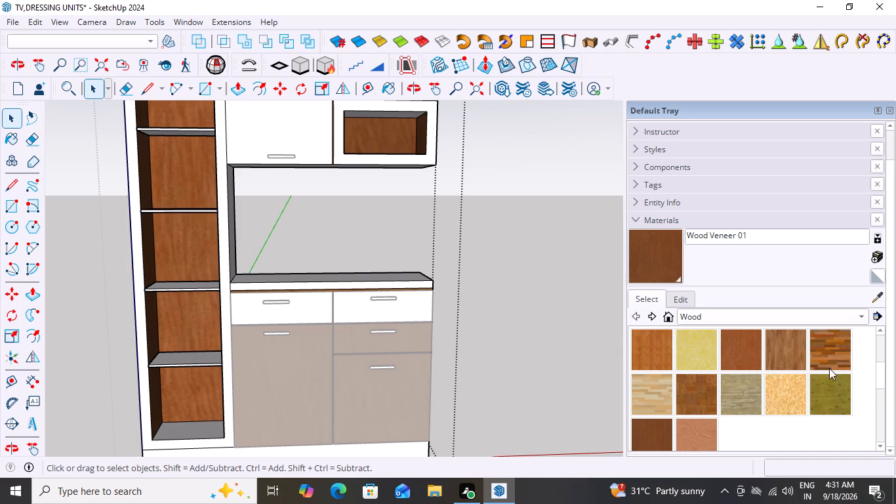
scroll(796, 364, "down", 9)
left_click(861, 314)
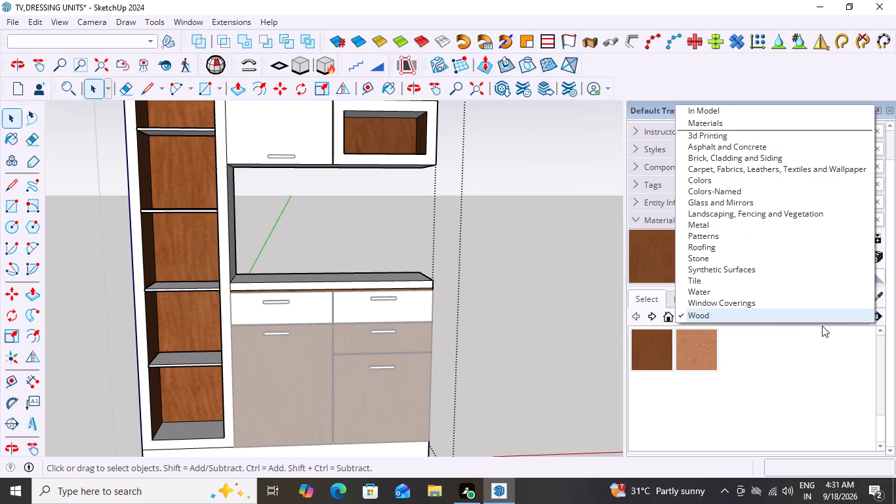
left_click(704, 280)
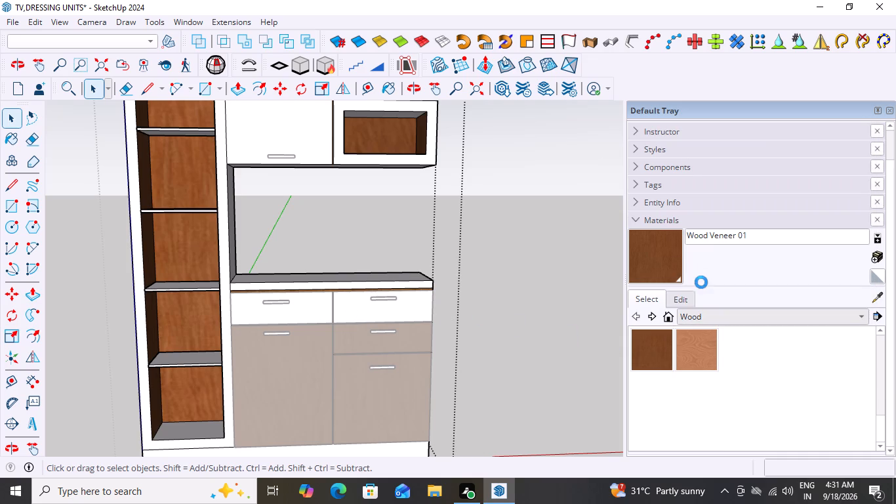
left_click(861, 315)
left_click(711, 203)
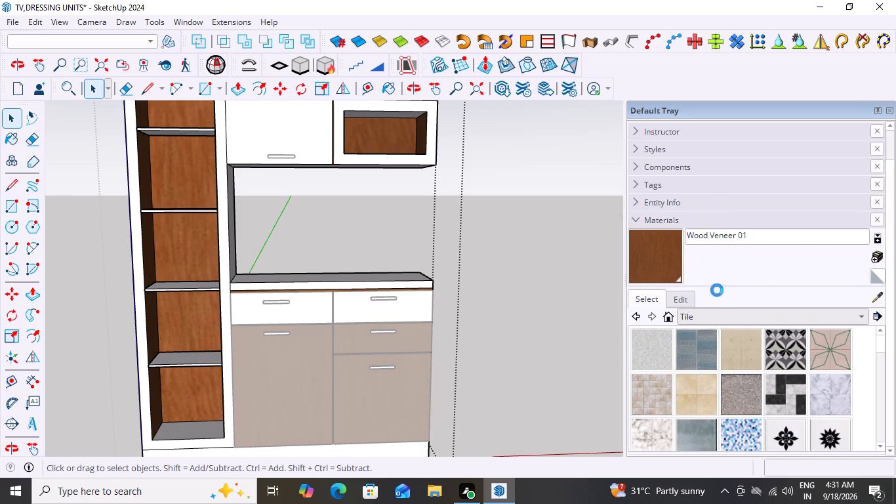
scroll(722, 296, "down", 3)
scroll(739, 352, "down", 4)
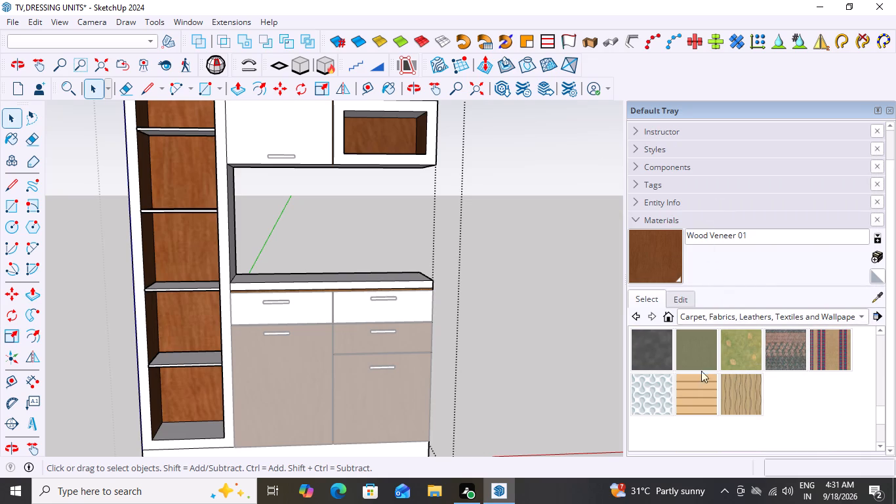
left_click(650, 347)
left_click(300, 274)
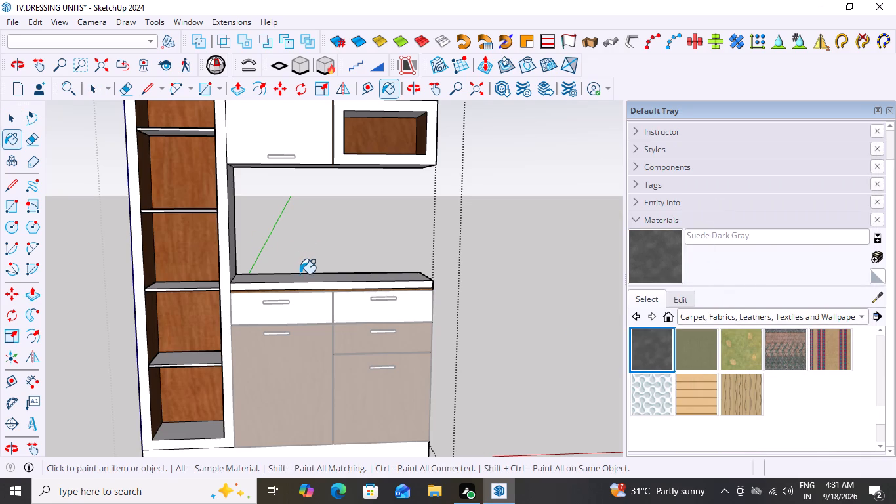
left_click(304, 279)
Paint the front edge and the outer side edge of the countertop with Suede Dark Gray.
middle_click_drag(473, 280, 213, 306)
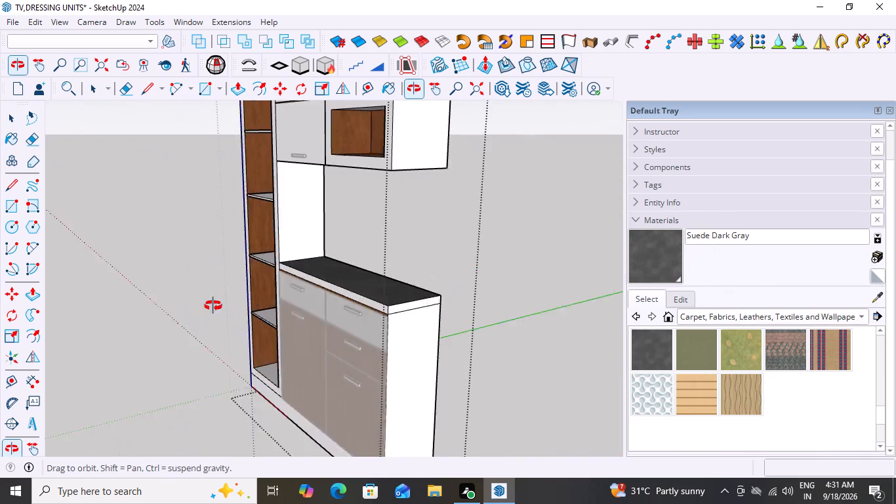
middle_click_drag(213, 306, 431, 325)
scroll(318, 293, "up", 6)
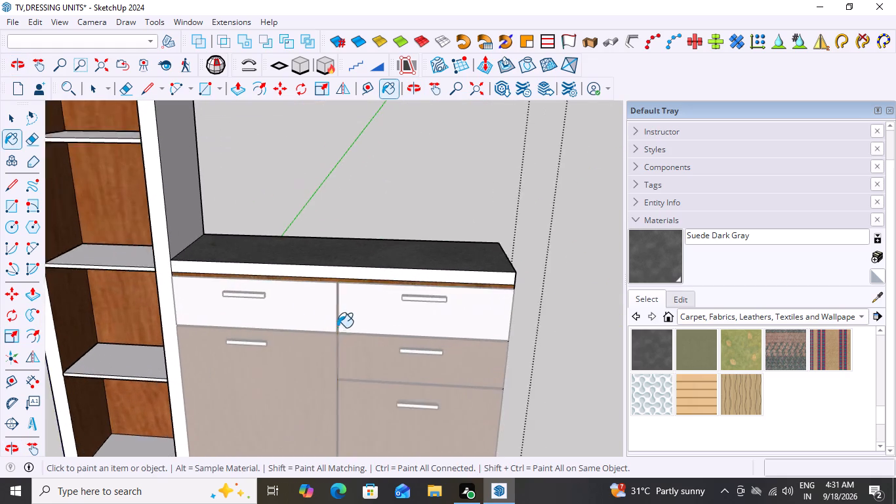
scroll(361, 275, "up", 8)
left_click(341, 254)
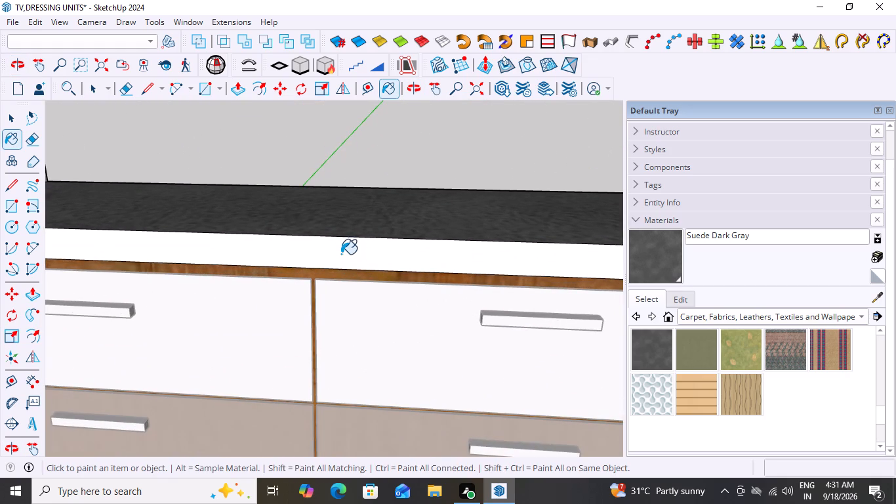
scroll(298, 271, "down", 13)
middle_click_drag(478, 301, 269, 301)
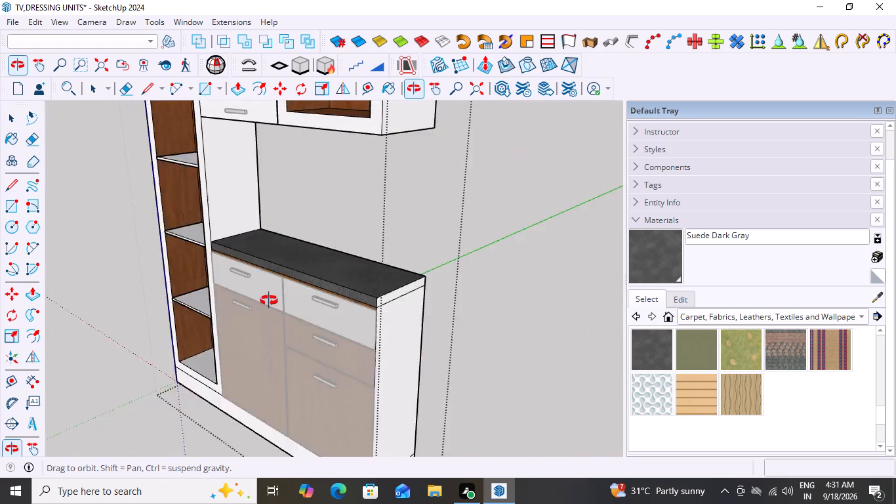
middle_click_drag(269, 301, 247, 298)
scroll(357, 304, "up", 3)
left_click(364, 303)
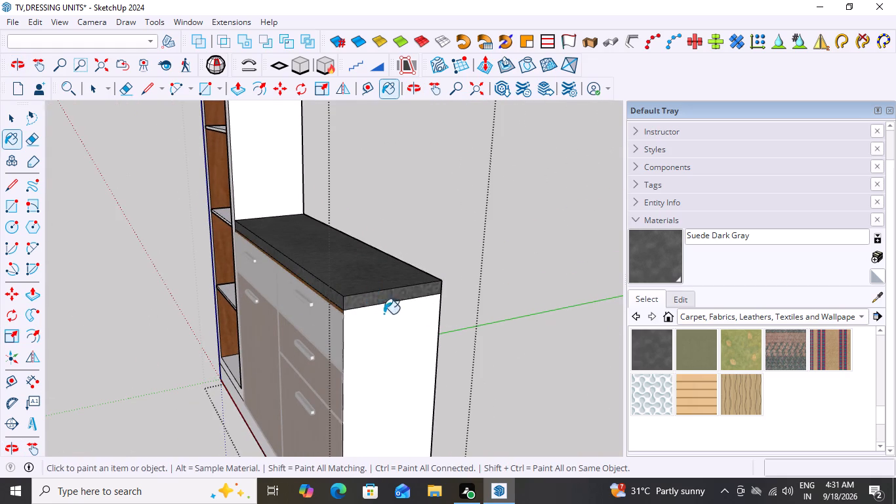
Paint the countertop's back edge with Suede Dark Gray and leave the cabinet body's editing mode.
middle_click_drag(320, 347, 24, 346)
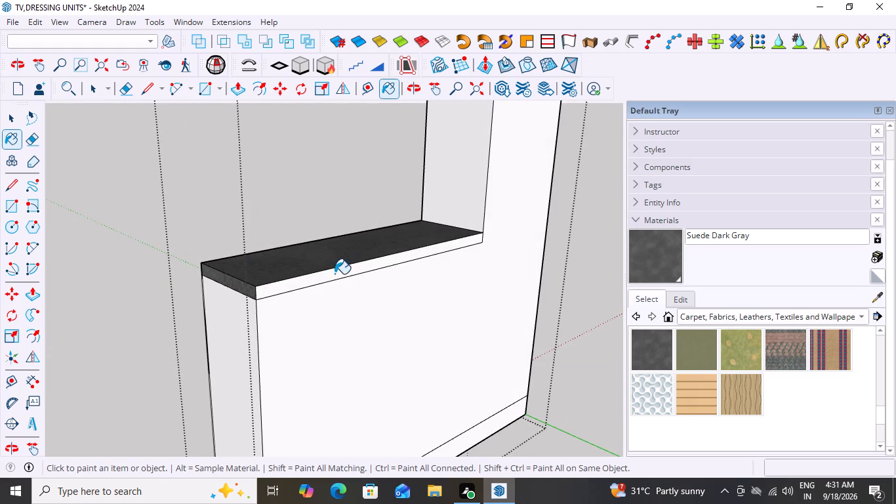
left_click(332, 276)
scroll(197, 285, "down", 4)
middle_click_drag(89, 286, 510, 271)
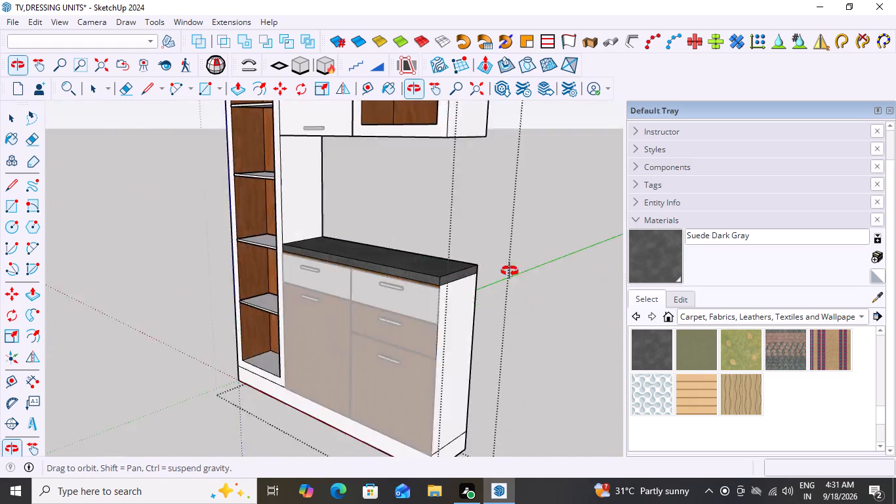
middle_click_drag(510, 271, 571, 255)
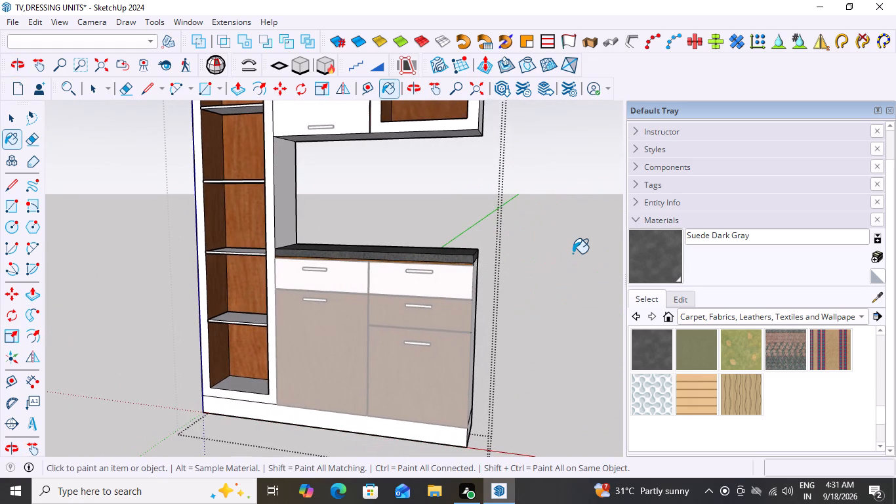
key("Escape")
left_click(550, 211)
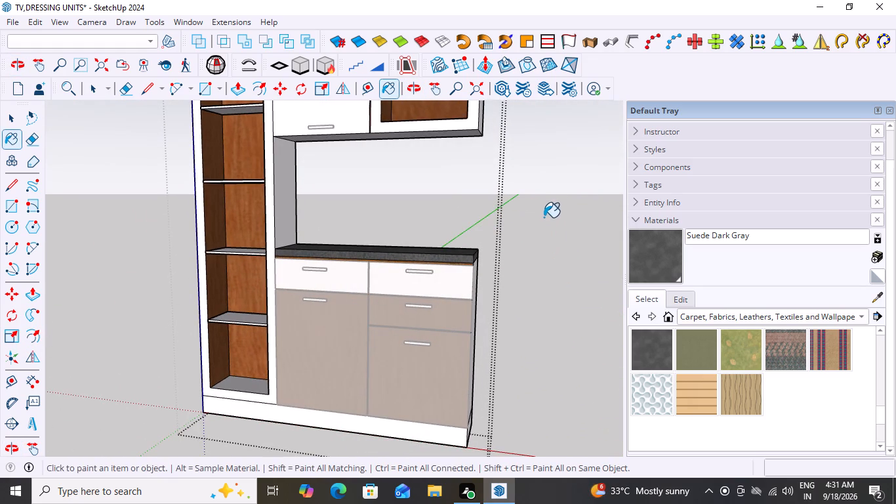
left_click(544, 218)
key("space")
left_click(542, 200)
Examine the whole cabinet unit with its dark countertop from the front and side.
scroll(514, 226, "down", 3)
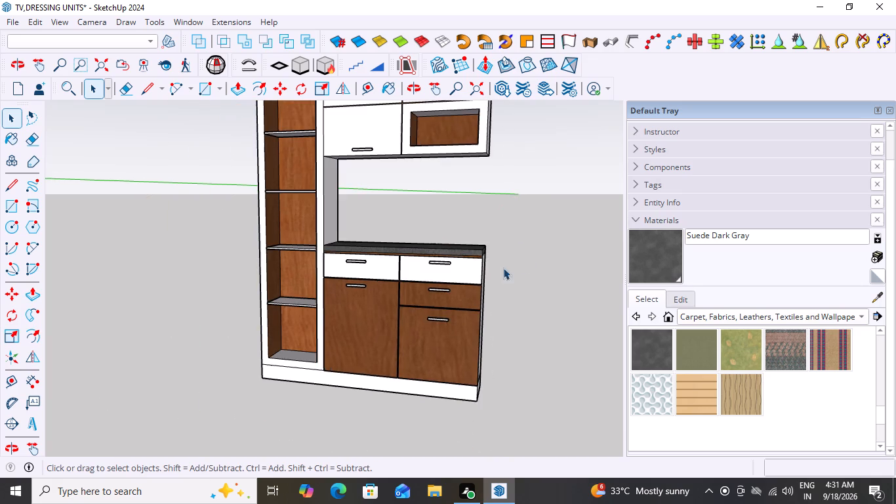
middle_click_drag(503, 268, 584, 278)
left_click(541, 169)
middle_click_drag(479, 292, 106, 247)
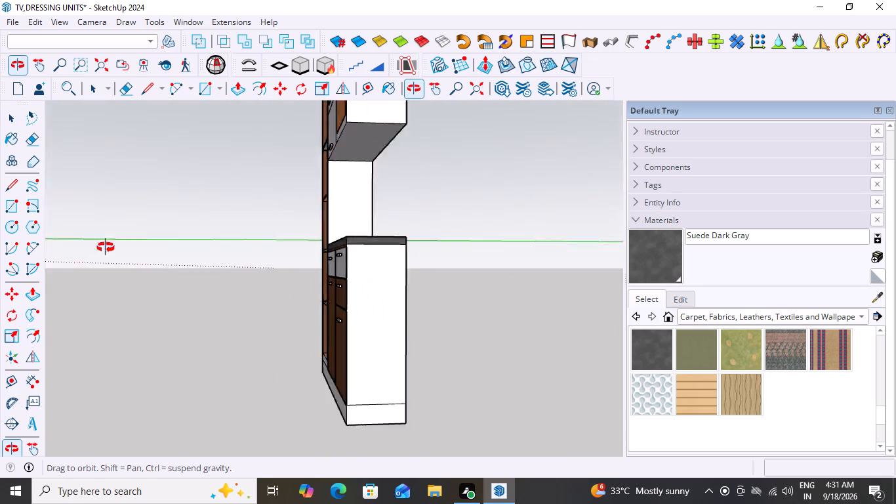
middle_click_drag(106, 247, 519, 314)
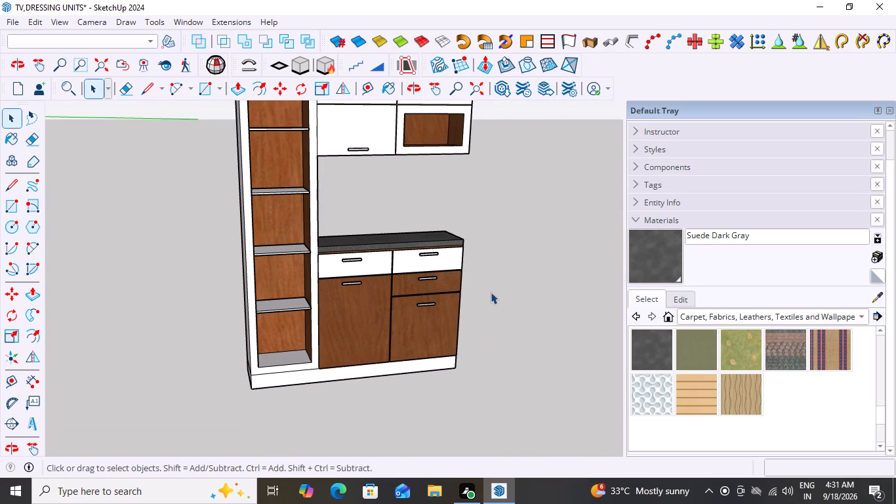
scroll(468, 299, "up", 3)
scroll(467, 301, "down", 6)
middle_click_drag(480, 288, 413, 281)
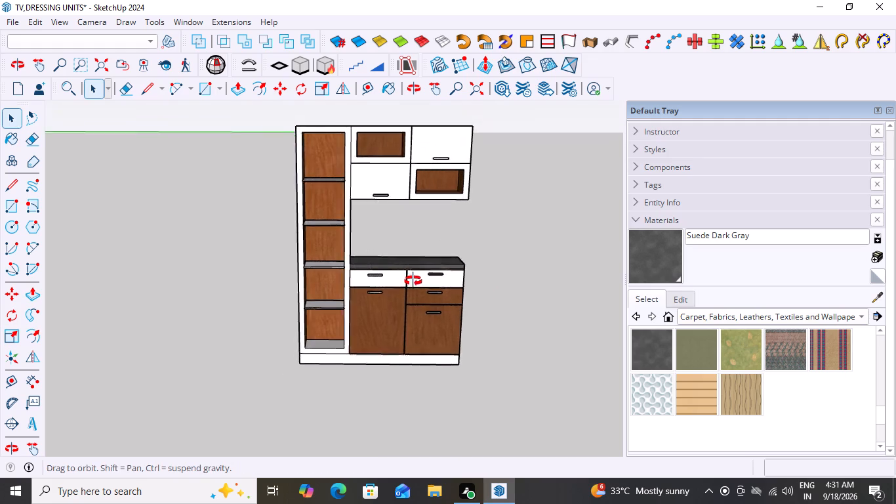
middle_click_drag(413, 281, 432, 262)
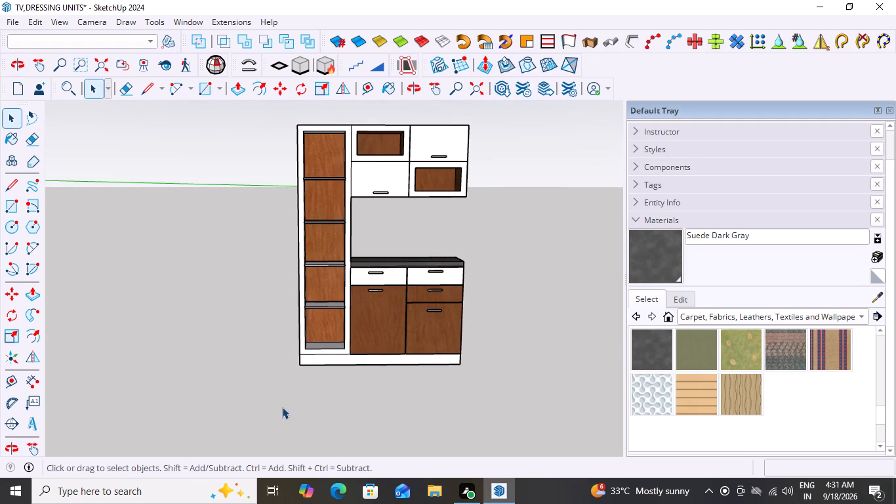
Open the cabinet body for editing and paint the bottom face inside the open shelf column with Wood Veneer 01.
scroll(331, 329, "up", 3)
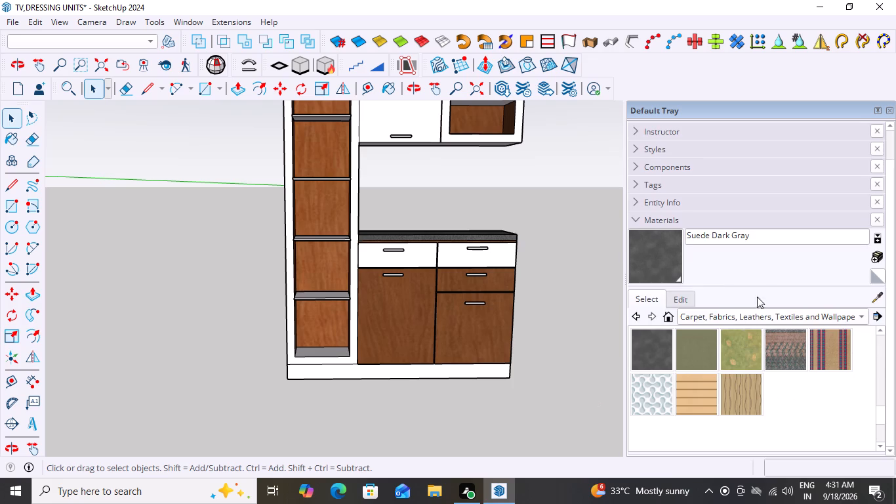
scroll(805, 285, "up", 1)
left_click(323, 350)
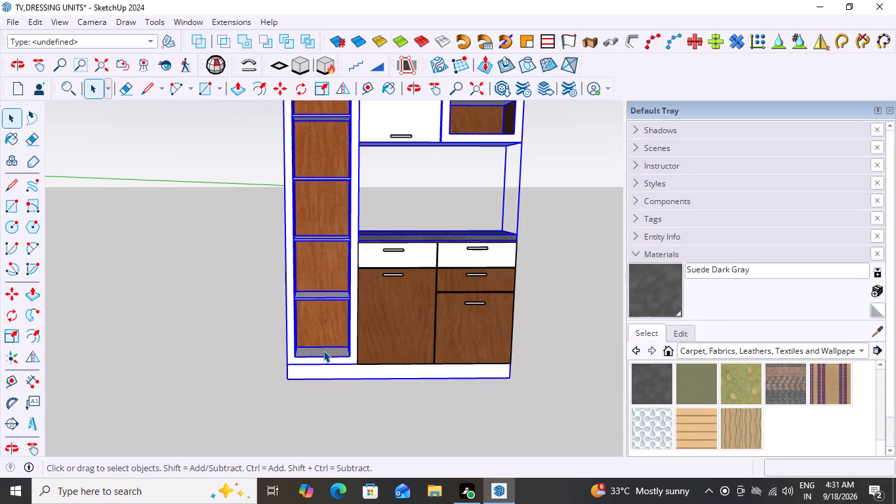
left_click(323, 350)
left_click(323, 350)
left_click(329, 348)
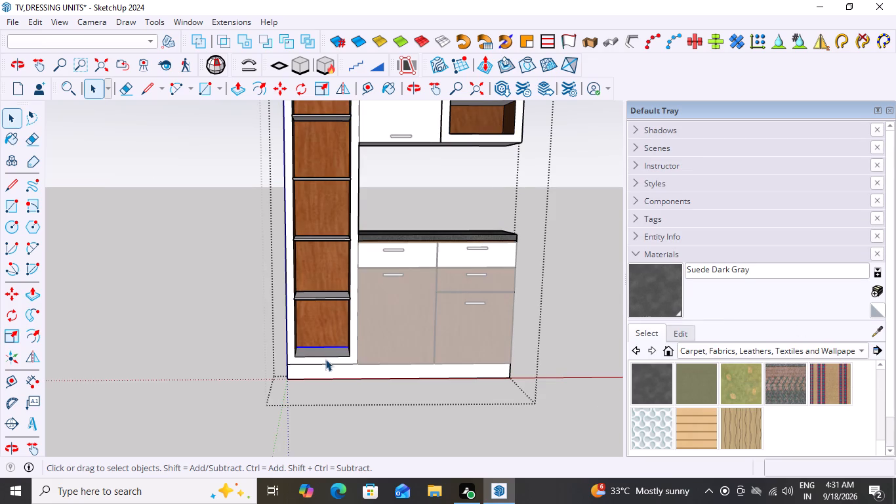
middle_click_drag(325, 394, 349, 451)
scroll(341, 406, "up", 3)
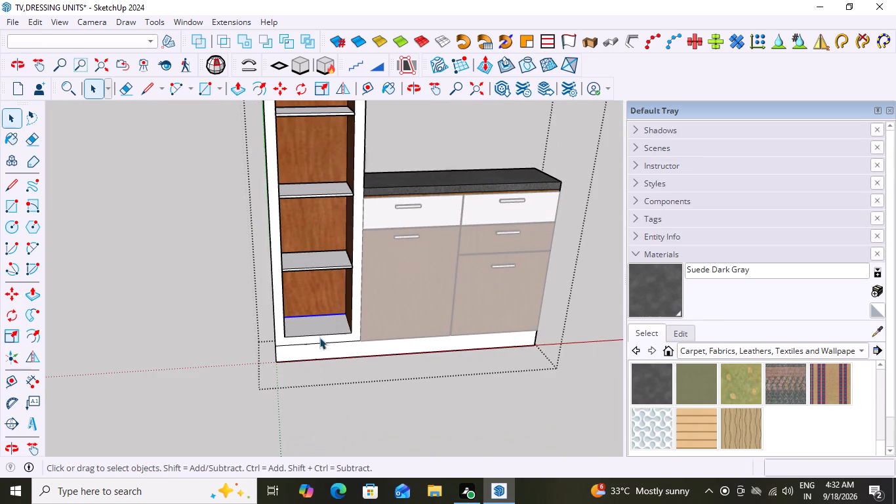
left_click(317, 316)
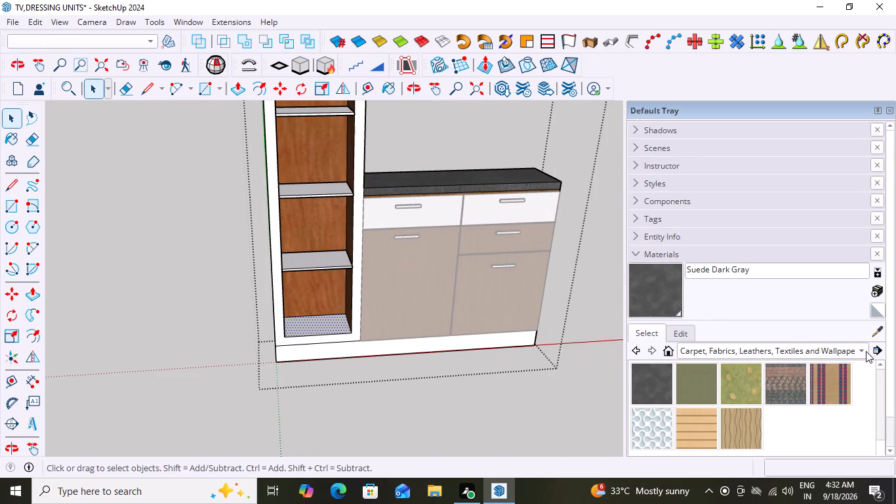
left_click(863, 351)
scroll(714, 470, "down", 2)
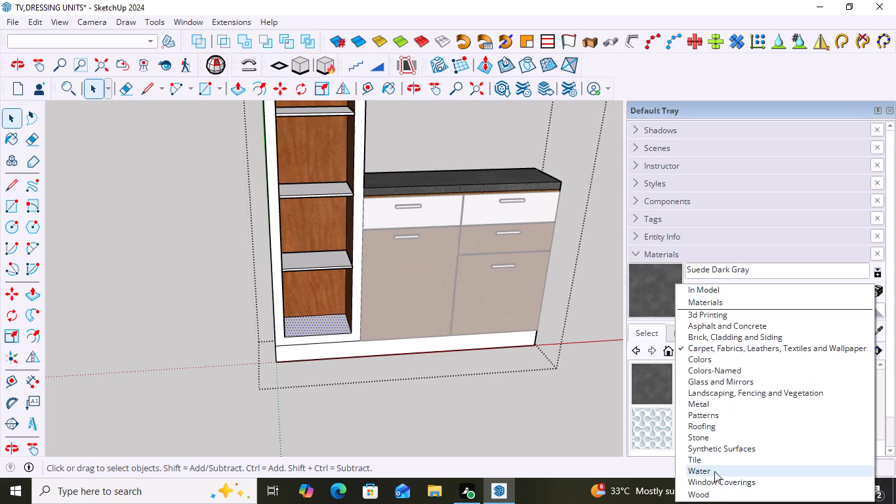
scroll(714, 471, "down", 1)
left_click(697, 493)
scroll(714, 413, "down", 3)
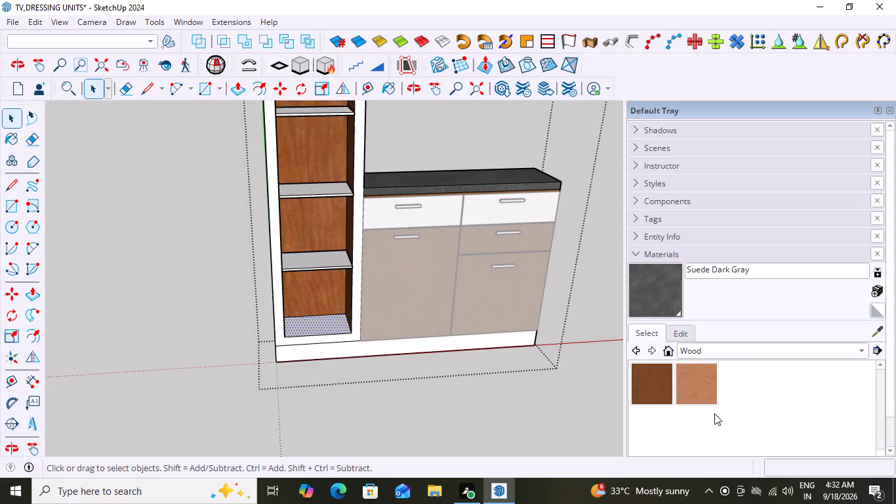
left_click(653, 390)
left_click(313, 330)
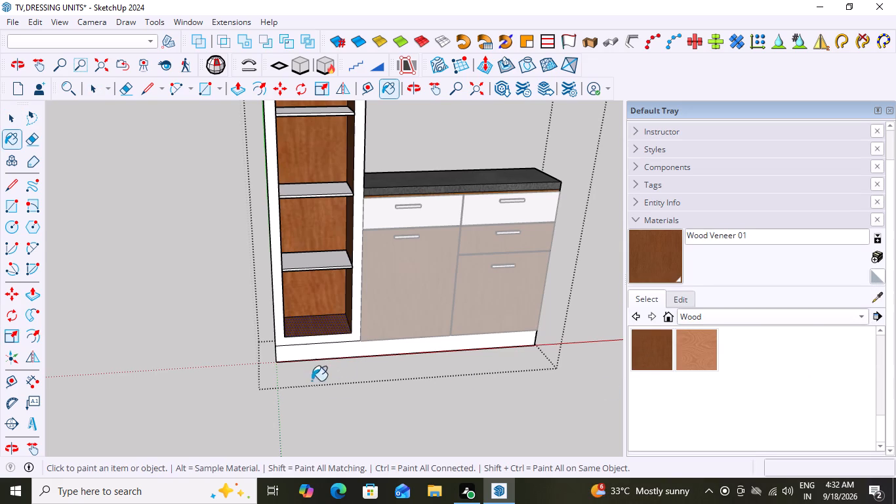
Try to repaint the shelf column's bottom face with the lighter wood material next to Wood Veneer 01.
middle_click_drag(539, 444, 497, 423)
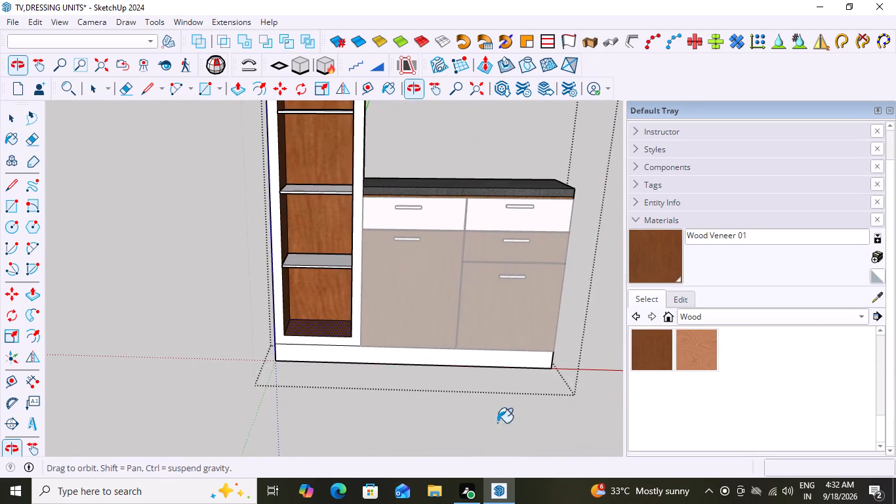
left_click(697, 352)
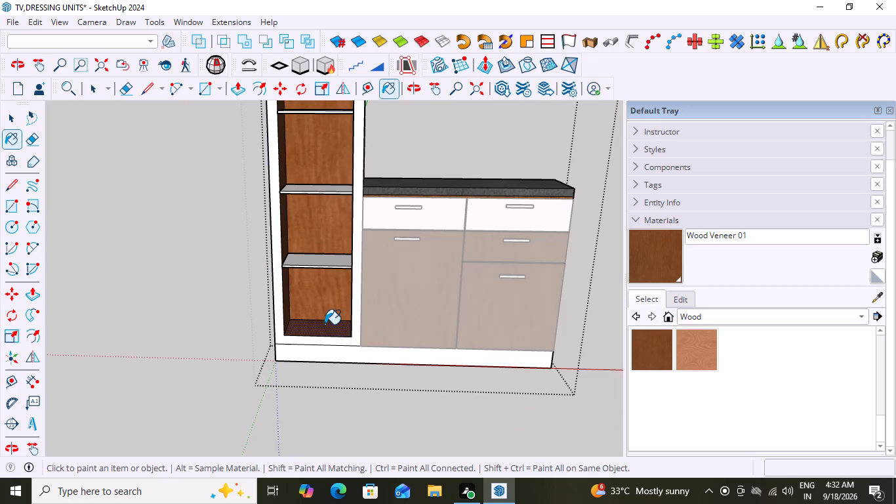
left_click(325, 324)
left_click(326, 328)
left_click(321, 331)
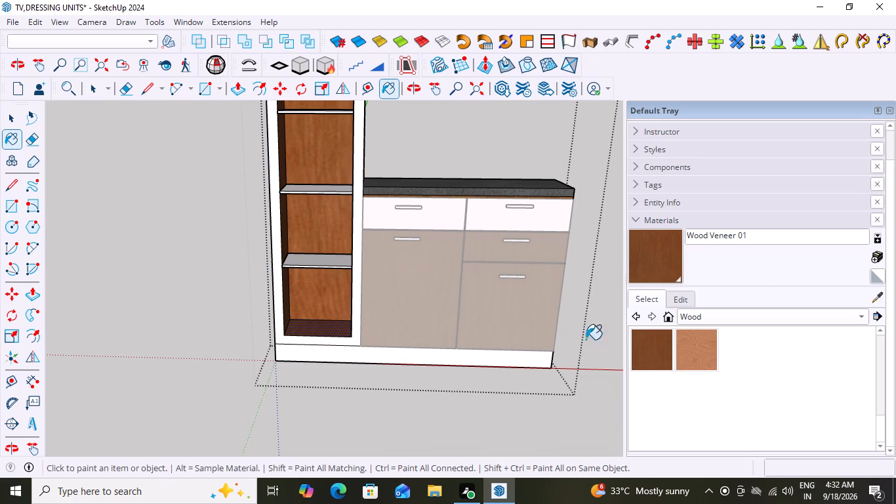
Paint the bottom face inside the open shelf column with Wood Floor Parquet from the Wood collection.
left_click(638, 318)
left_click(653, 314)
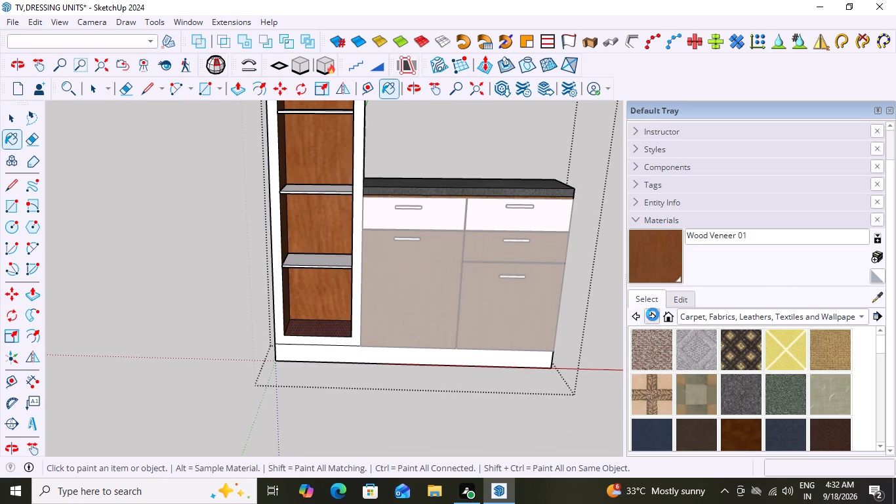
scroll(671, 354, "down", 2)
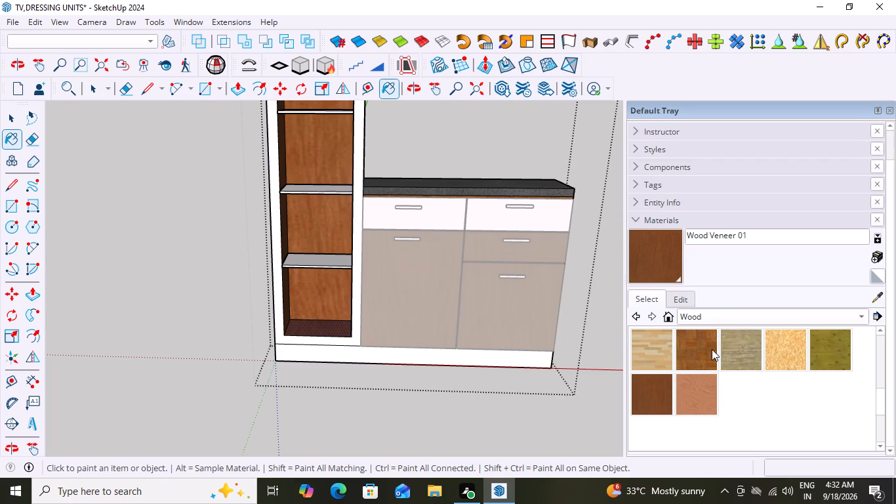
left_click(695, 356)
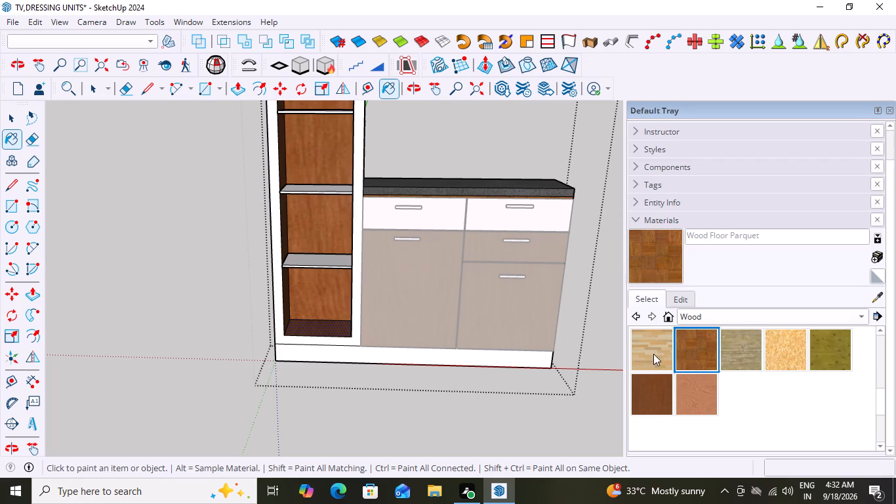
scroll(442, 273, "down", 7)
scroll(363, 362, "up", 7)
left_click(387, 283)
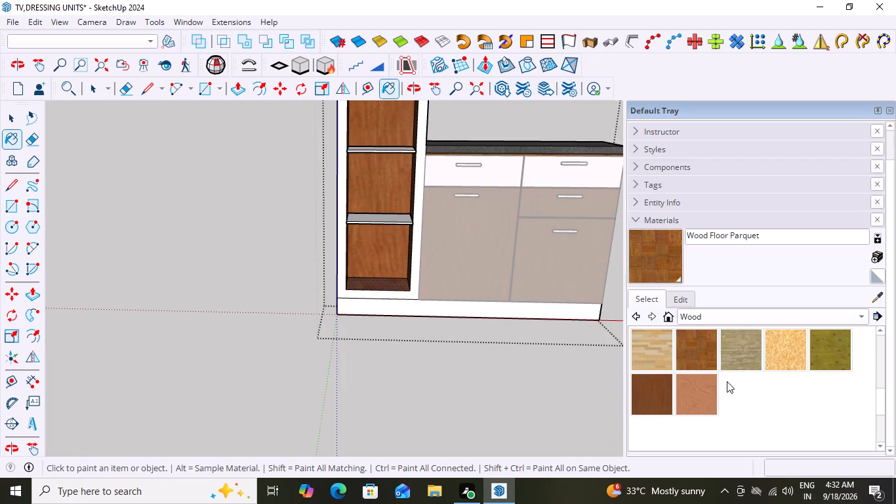
Paint the shelf column's bottom face with Wood Cherry Original and leave the cabinet body's editing mode.
scroll(733, 377, "down", 3)
scroll(691, 379, "up", 4)
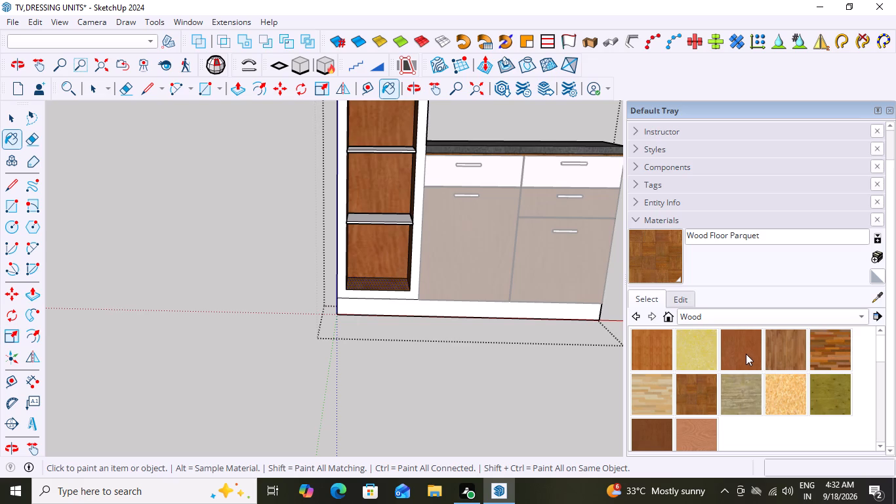
left_click(744, 354)
left_click(384, 285)
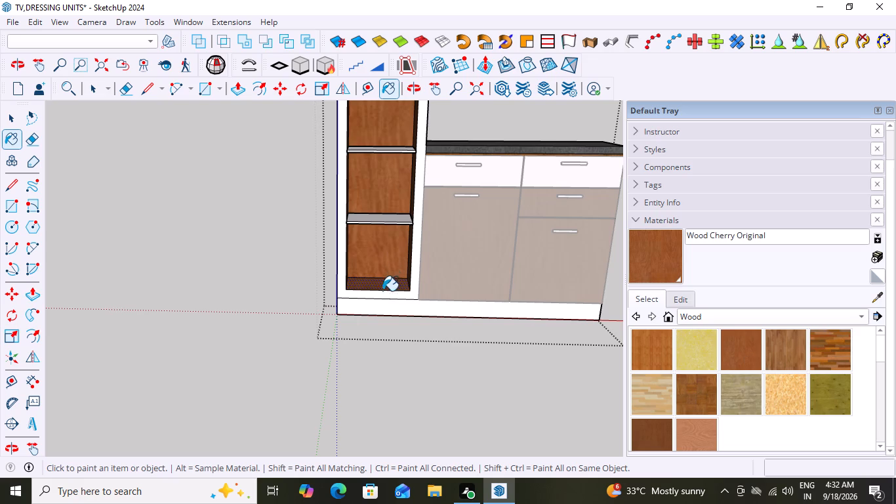
key("space")
left_click(445, 369)
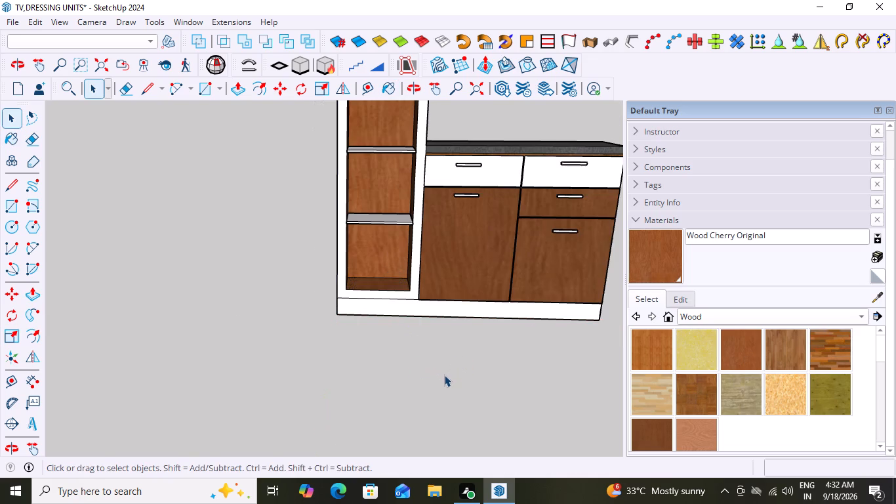
Examine the open shelf column's bottom and the whole cabinet unit from the front, the side and above.
scroll(444, 375, "down", 6)
middle_click_drag(533, 383, 488, 345)
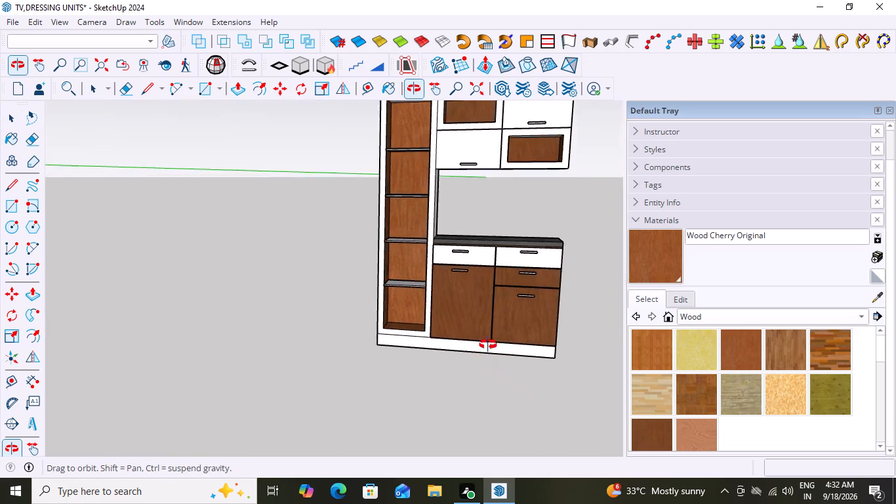
middle_click_drag(488, 345, 600, 346)
scroll(491, 304, "up", 6)
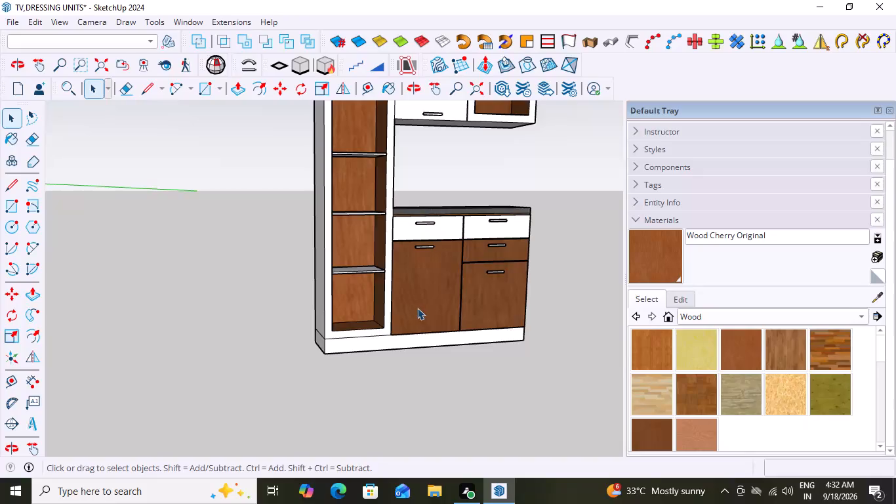
scroll(417, 308, "up", 3)
middle_click_drag(345, 315, 335, 356)
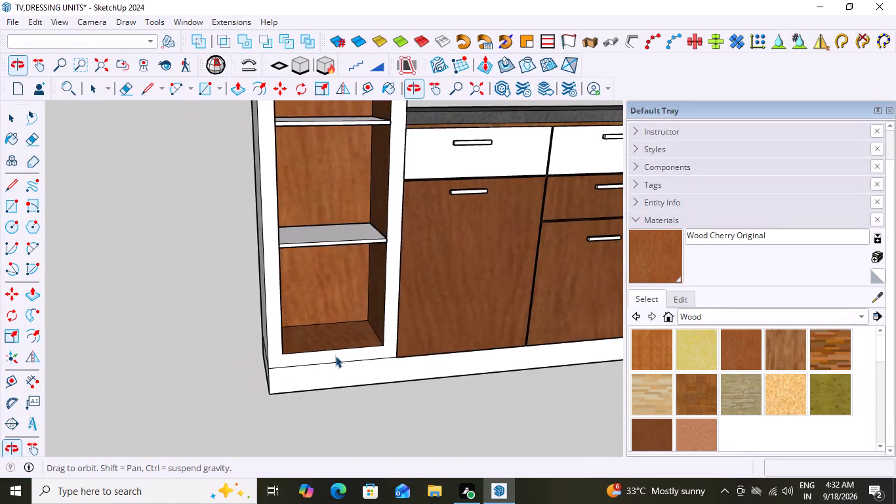
middle_click_drag(335, 356, 335, 356)
scroll(333, 355, "down", 11)
scroll(298, 165, "up", 6)
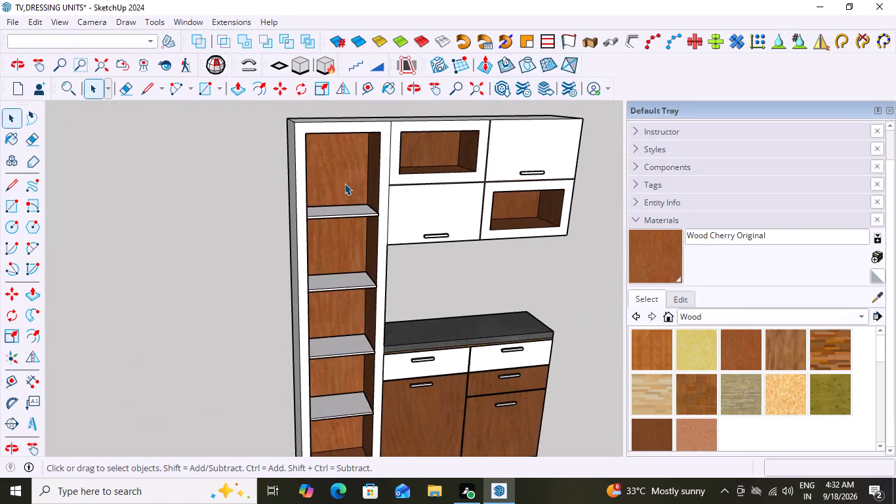
scroll(344, 183, "up", 3)
scroll(340, 211, "down", 14)
middle_click_drag(464, 295, 428, 264)
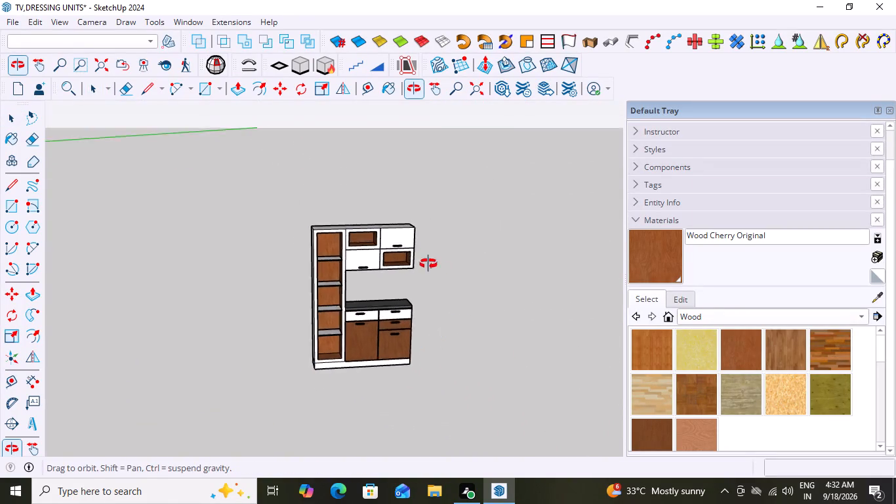
middle_click_drag(428, 264, 397, 244)
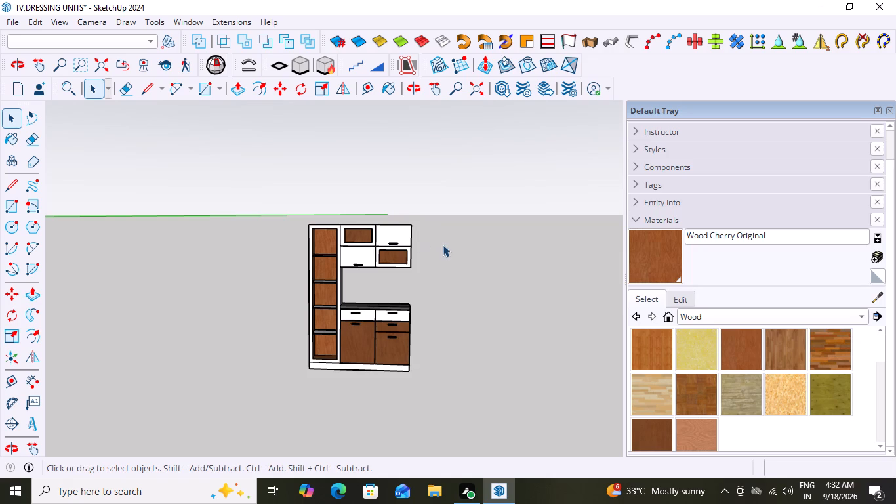
scroll(442, 243, "down", 2)
Close the Default Tray to enlarge the modelling area.
left_click(891, 108)
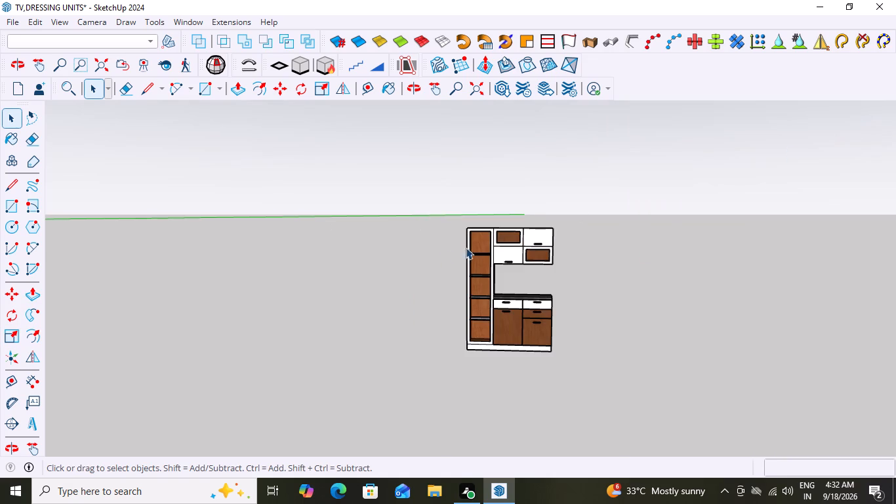
Examine the whole cabinet unit's shelves, upper niches, countertop, doors and drawers from the front at different distances.
middle_click_drag(556, 276, 592, 274)
scroll(592, 274, "up", 8)
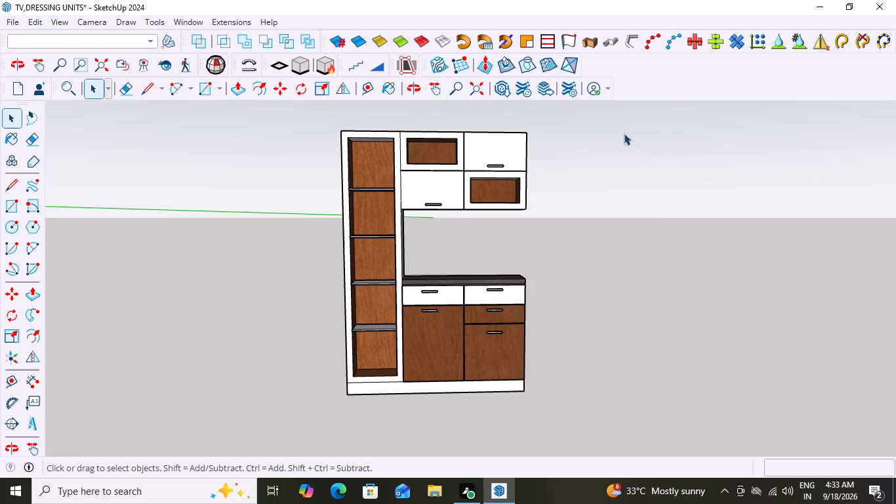
scroll(603, 137, "up", 3)
scroll(581, 147, "down", 2)
scroll(581, 147, "up", 1)
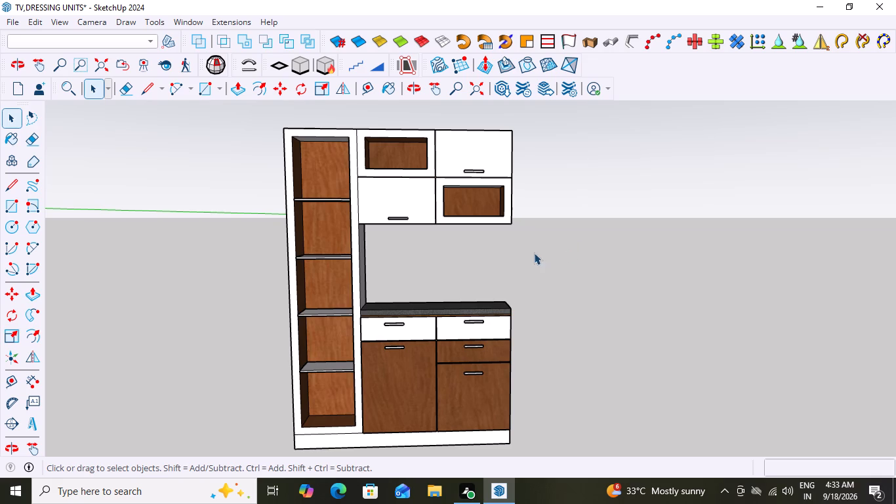
scroll(534, 253, "down", 8)
scroll(643, 367, "up", 5)
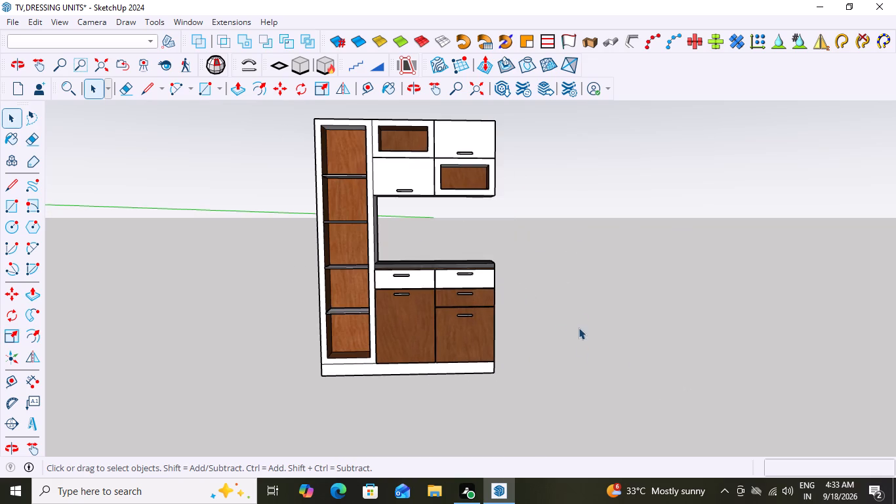
middle_click_drag(579, 327, 582, 348)
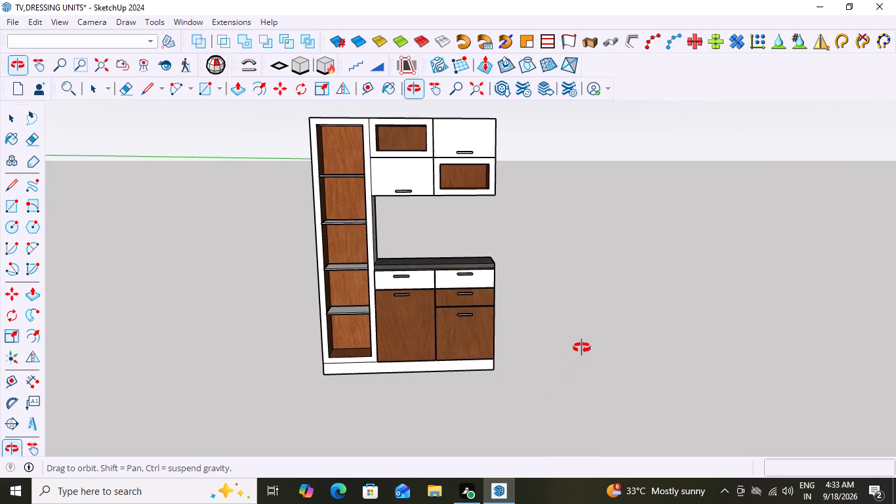
middle_click_drag(582, 348, 582, 347)
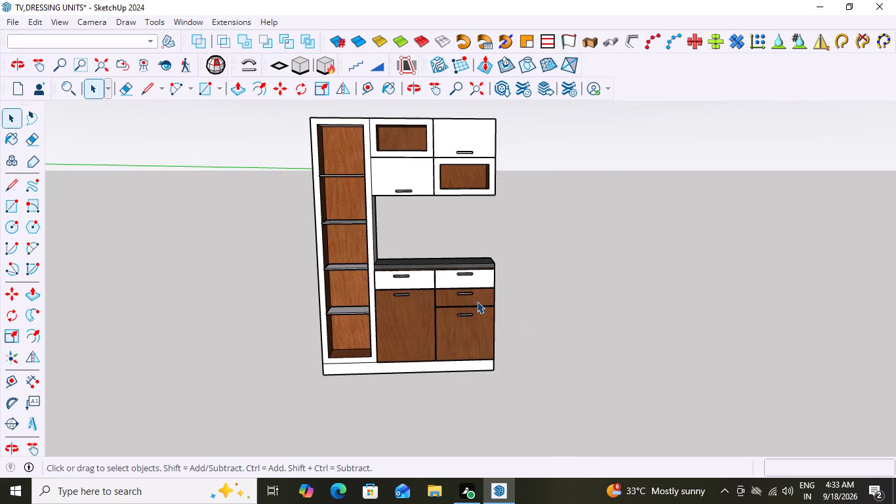
scroll(418, 265, "up", 1)
scroll(554, 232, "down", 6)
middle_click_drag(586, 175, 605, 168)
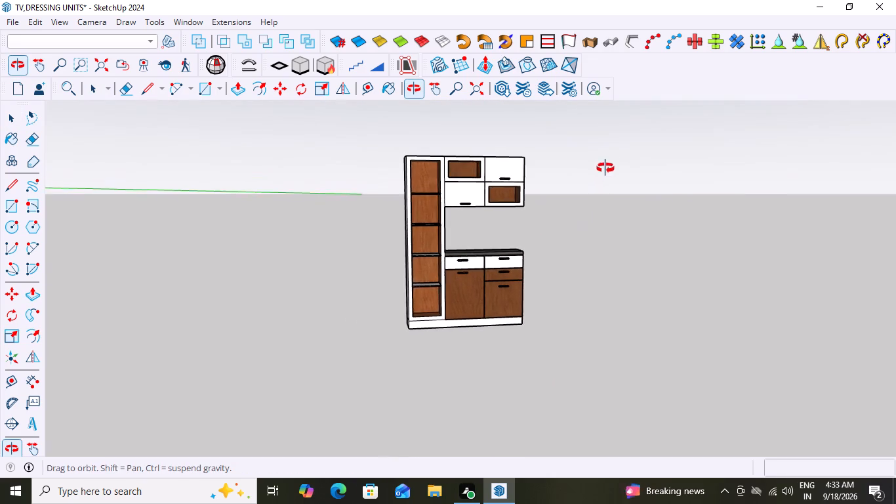
middle_click_drag(605, 168, 563, 177)
scroll(217, 50, "up", 2)
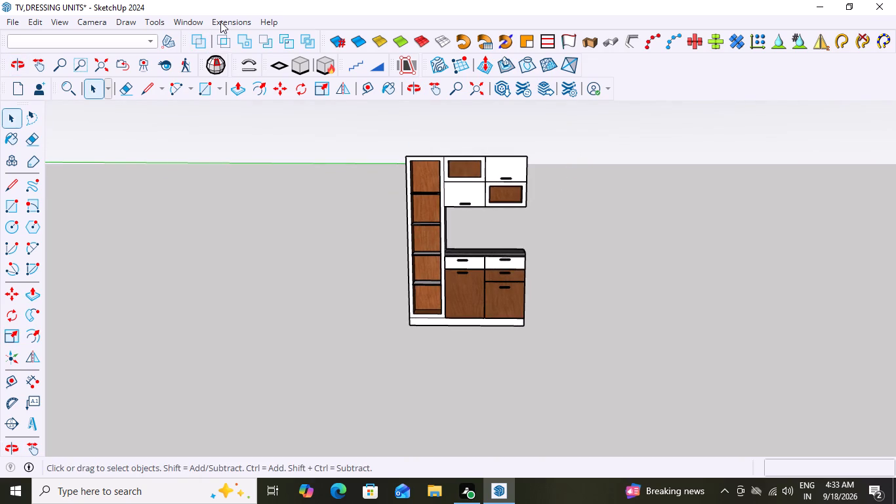
Search the 3D Warehouse for cups and plates.
left_click(190, 21)
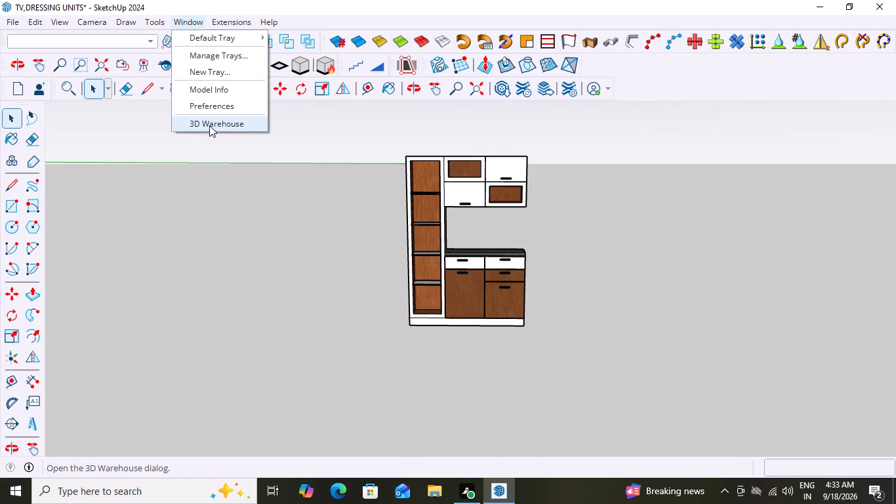
left_click(209, 125)
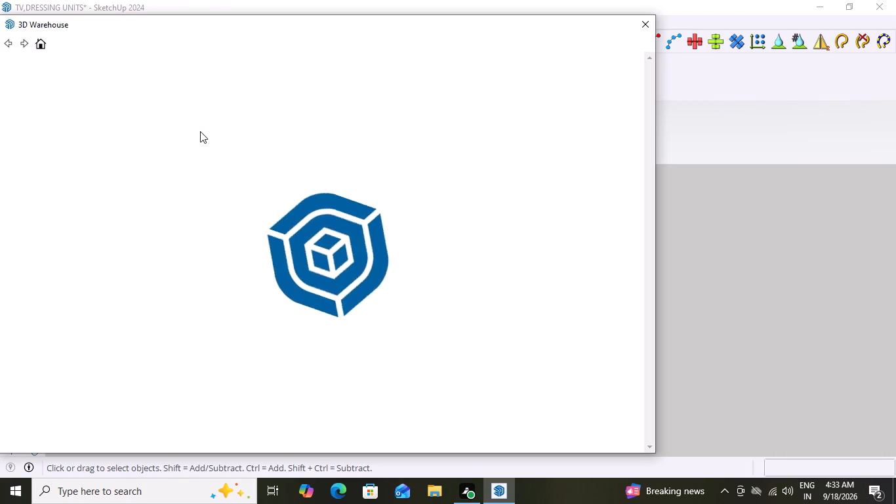
left_click(207, 66)
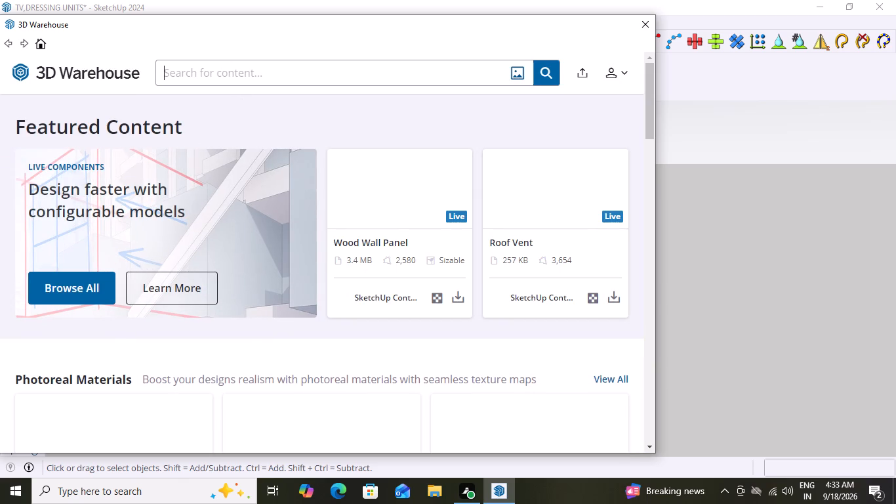
left_click(221, 70)
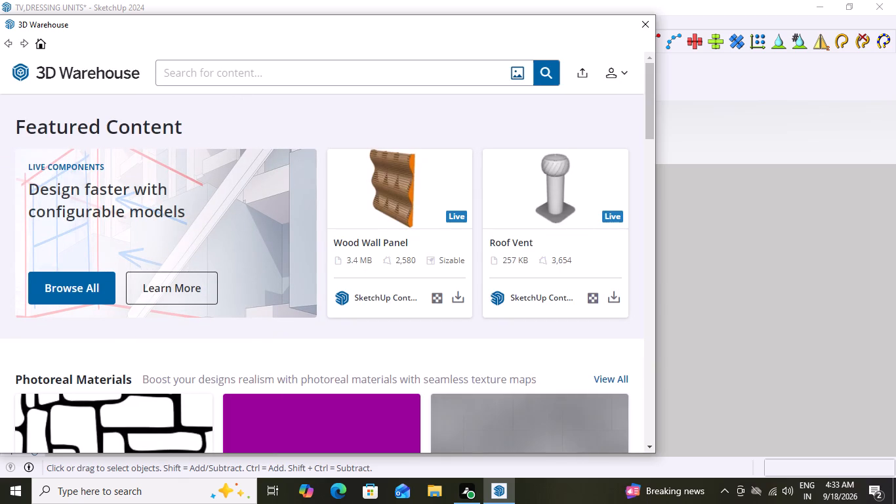
type("cu")
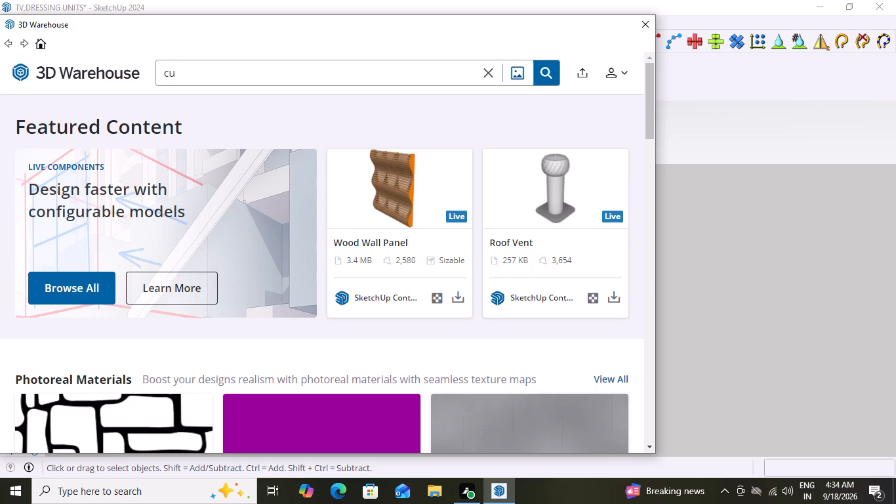
type("ps a")
type("nd")
key("space")
type("plat")
type("es")
left_click(543, 73)
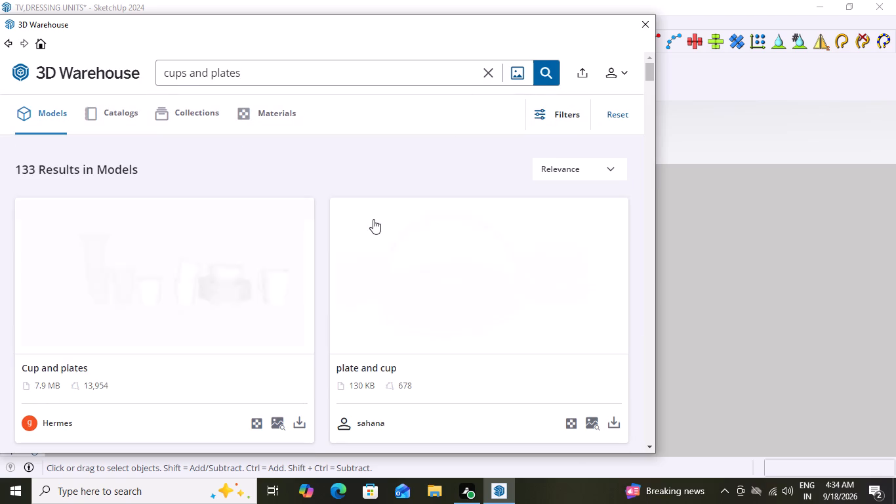
Look through the cups and plates search results for models suited to the cabinet unit.
scroll(278, 289, "down", 3)
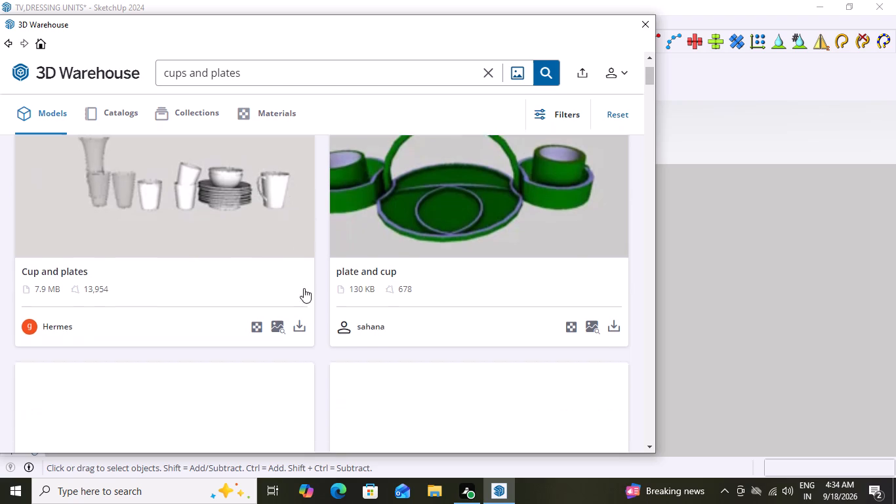
scroll(304, 288, "down", 9)
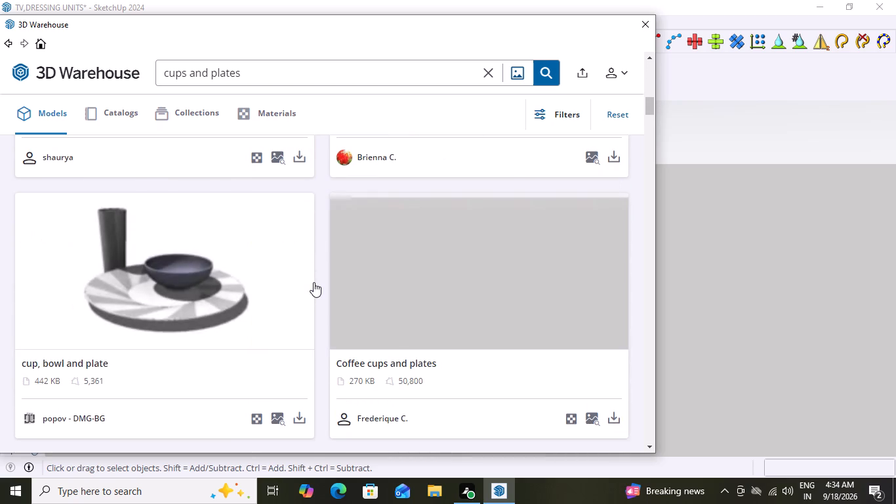
scroll(314, 282, "down", 4)
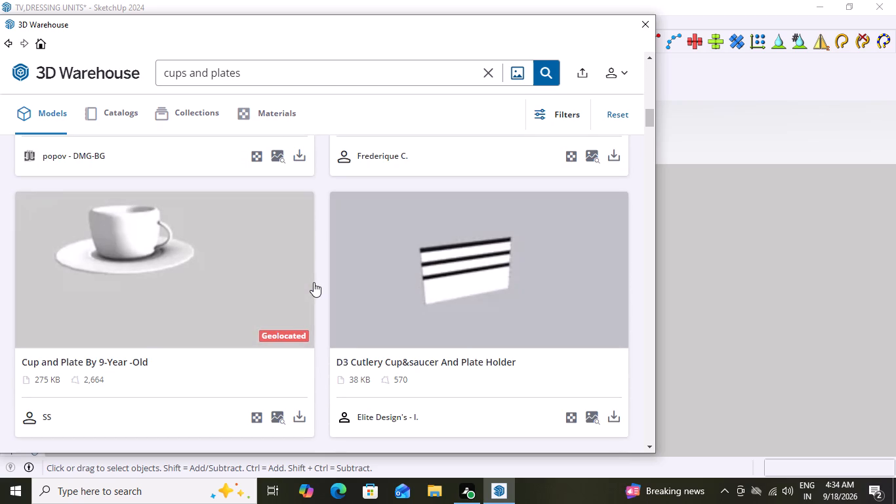
scroll(314, 282, "down", 8)
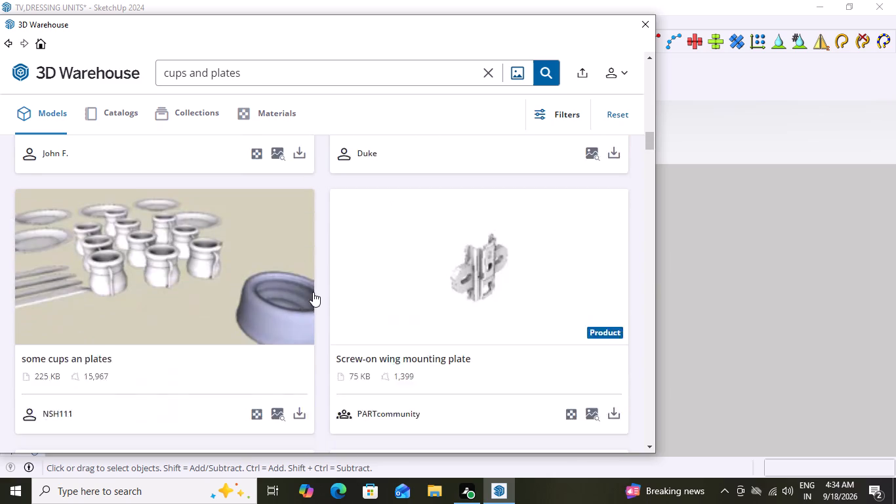
scroll(313, 292, "down", 4)
scroll(312, 282, "up", 6)
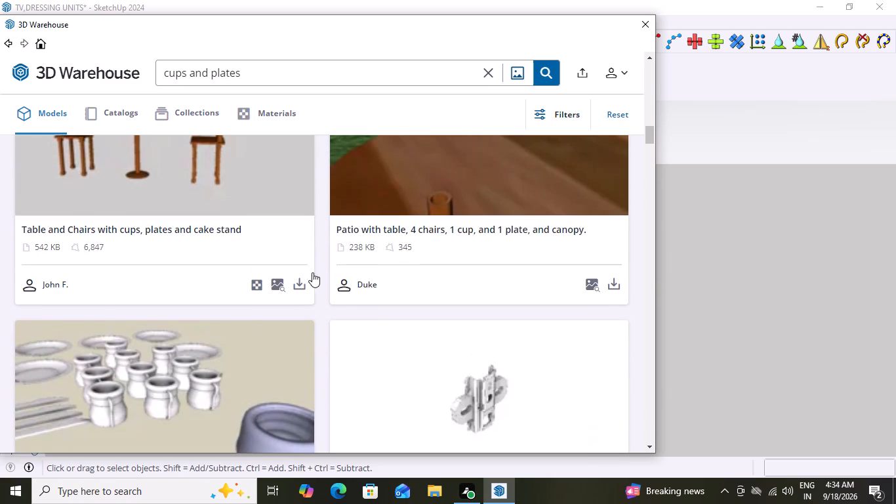
scroll(312, 272, "down", 13)
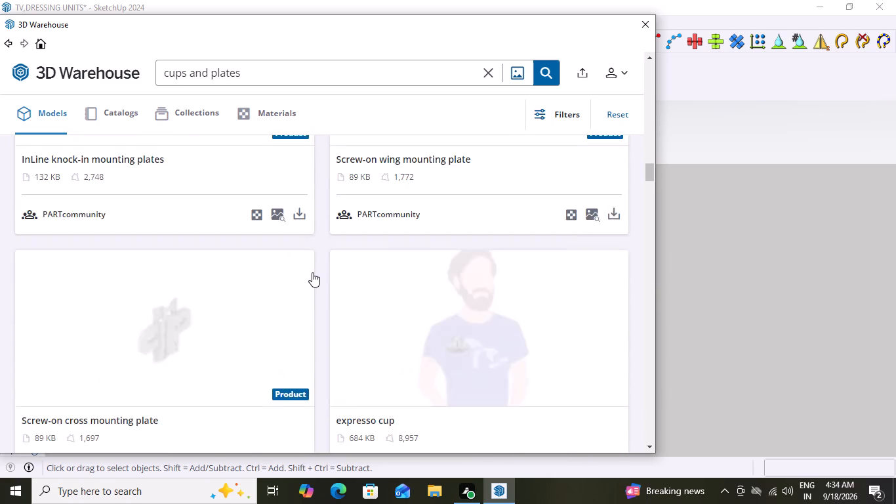
scroll(312, 272, "down", 4)
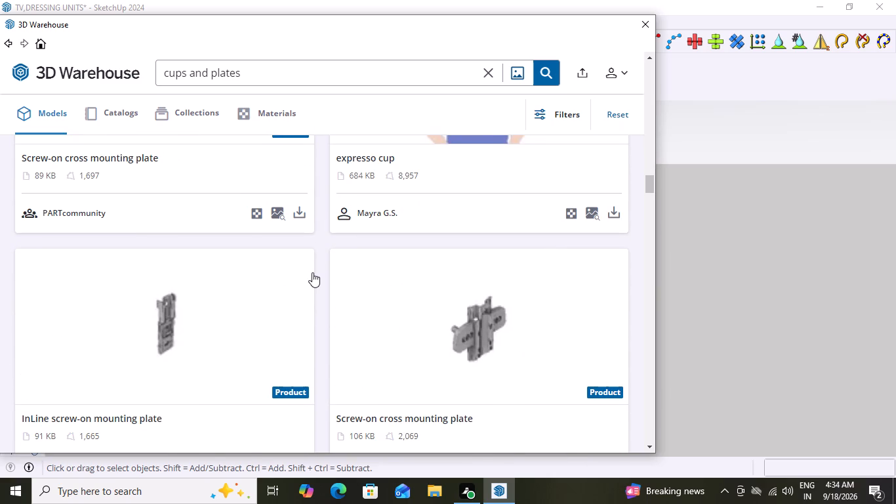
scroll(312, 272, "up", 19)
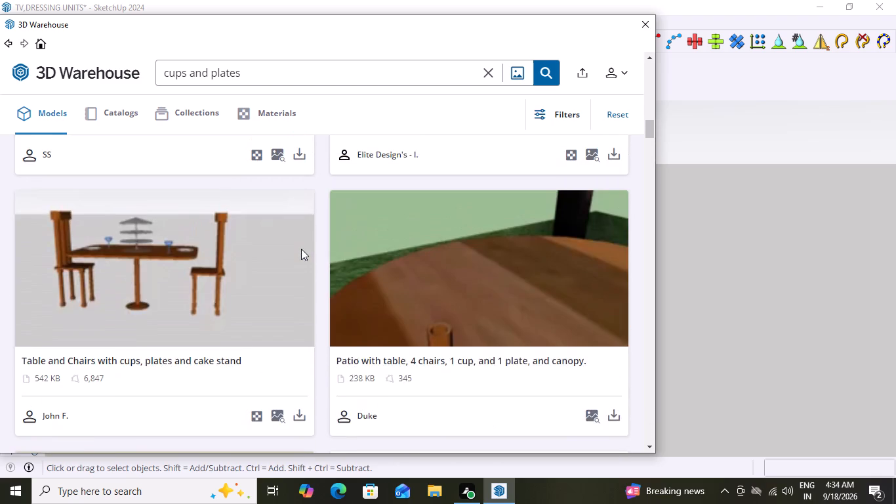
scroll(301, 247, "up", 14)
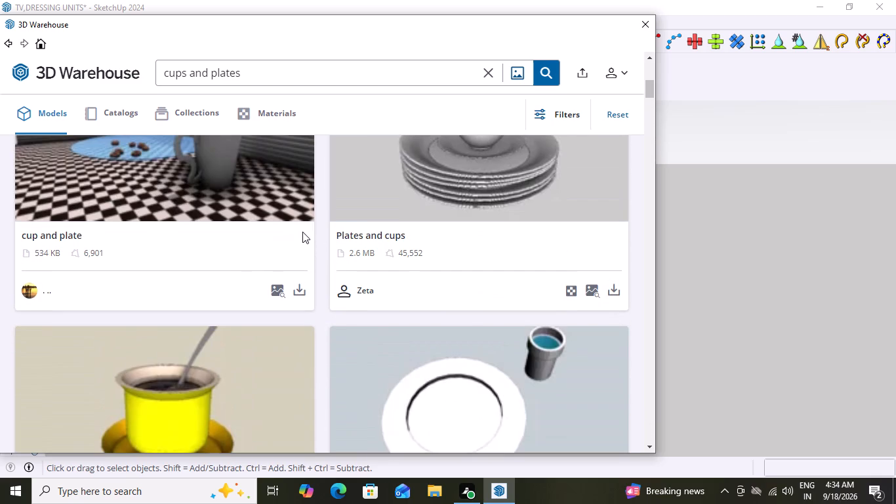
scroll(302, 232, "up", 4)
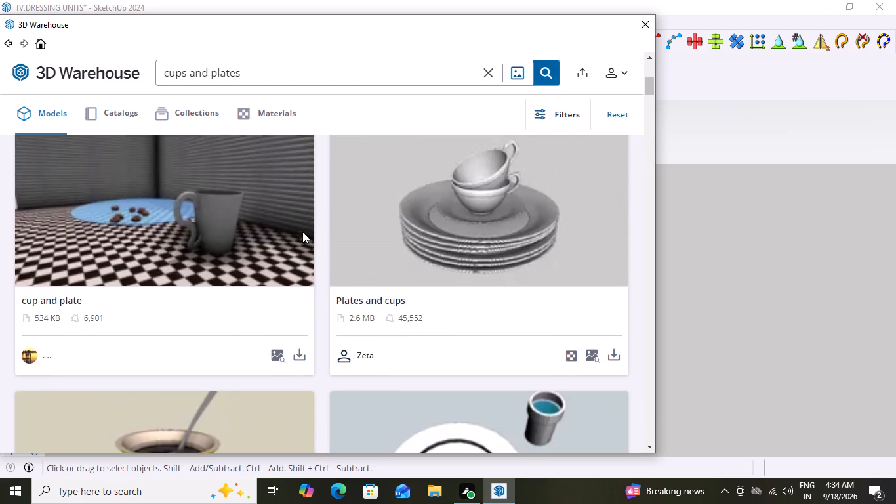
scroll(289, 169, "up", 3)
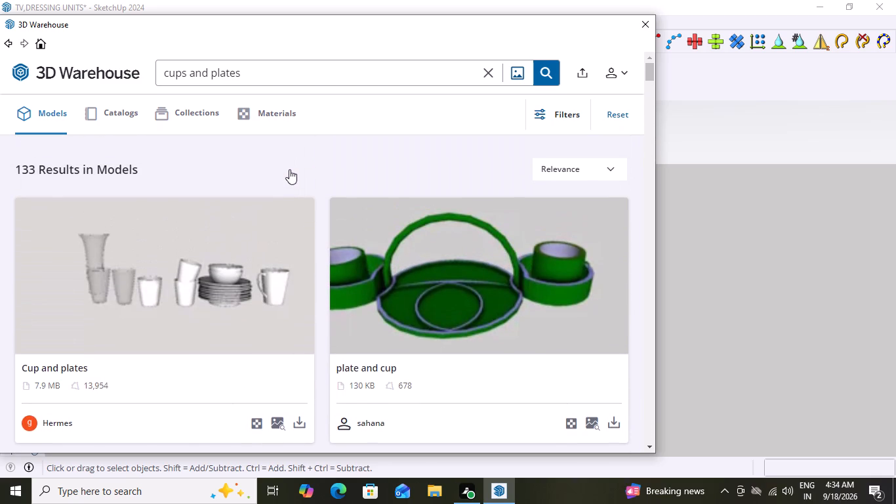
Search the 3D Warehouse for cups only.
left_click(253, 77)
key("BackSpace")
key("BackSpace")
key("BackSpace")
key("BackSpace")
key("BackSpace")
key("BackSpace")
key("BackSpace")
key("BackSpace")
key("BackSpace")
key("BackSpace")
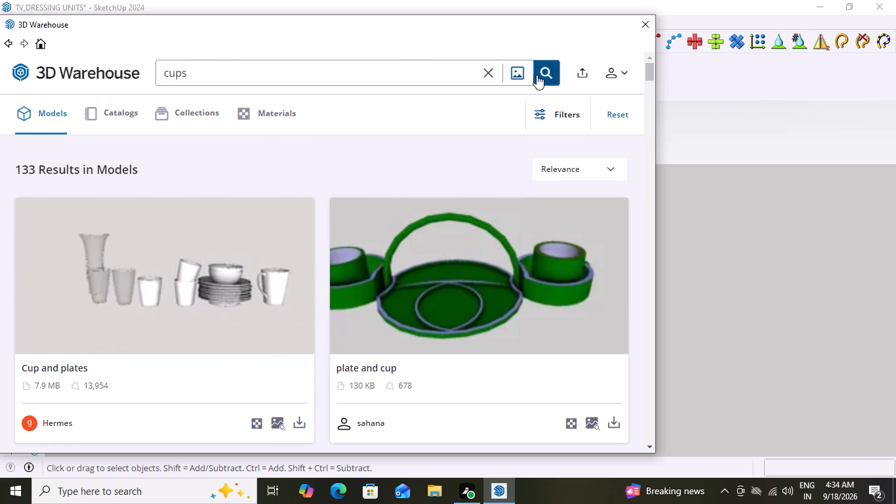
left_click(537, 75)
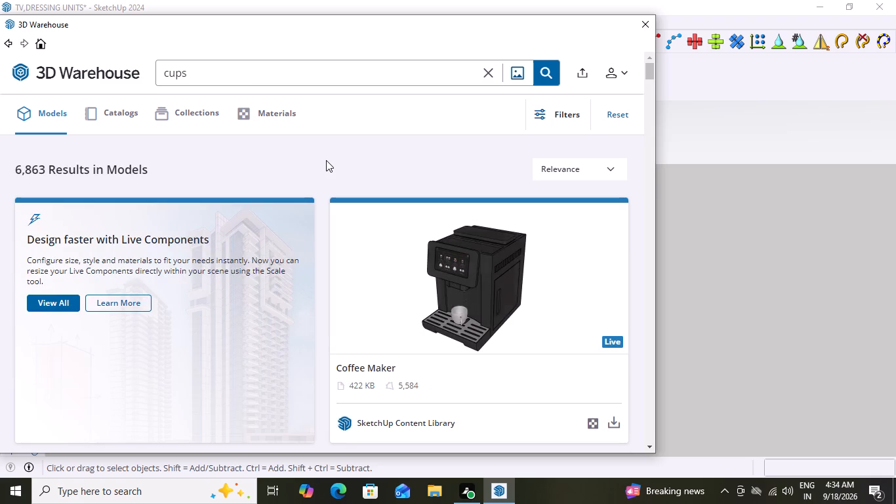
Look through the cups search results for cup and glass models suited to the cabinet's shelves.
scroll(326, 160, "down", 7)
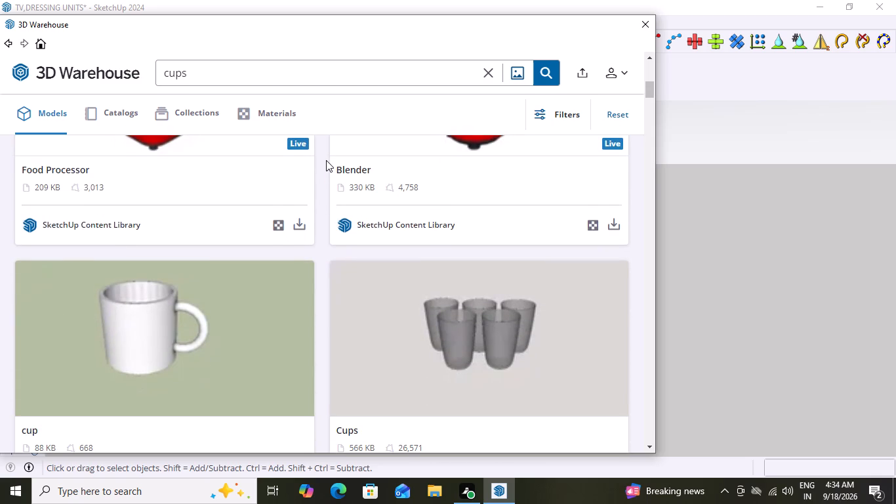
scroll(326, 160, "down", 6)
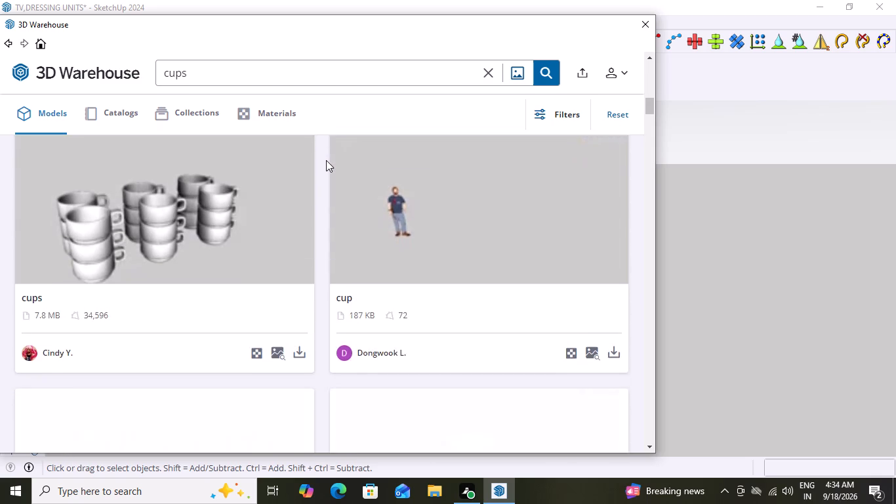
scroll(326, 160, "down", 7)
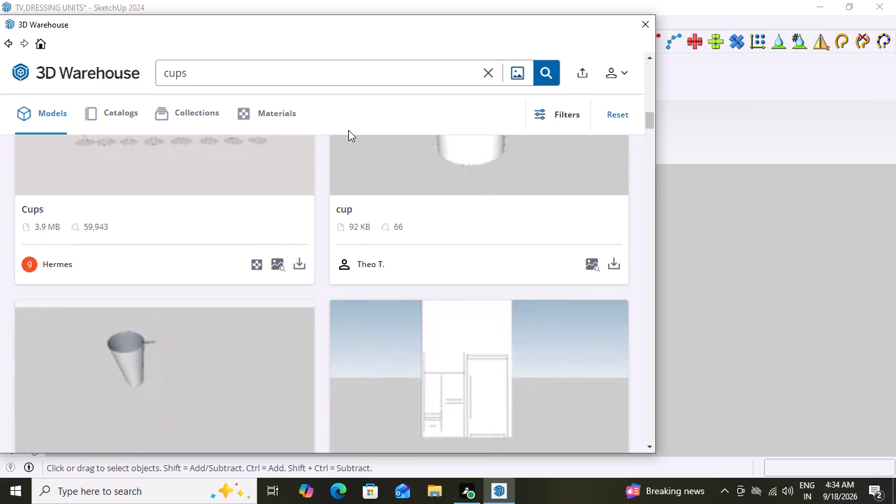
scroll(383, 230, "down", 3)
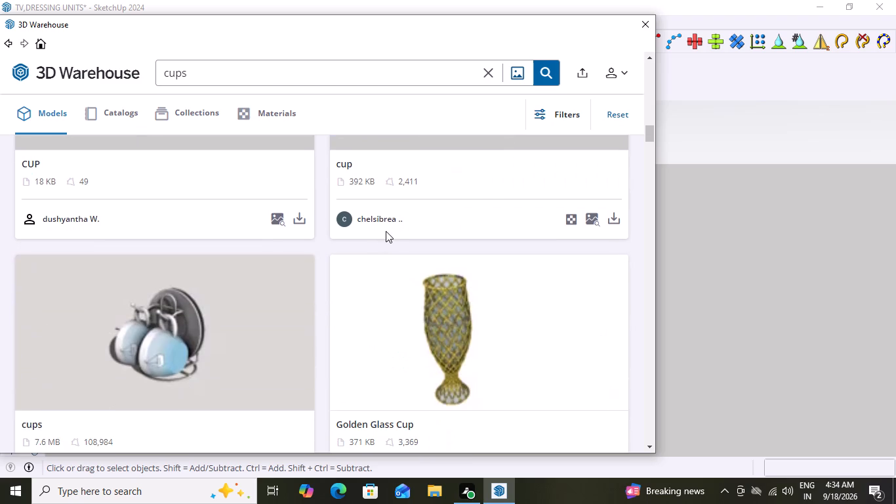
scroll(386, 231, "down", 8)
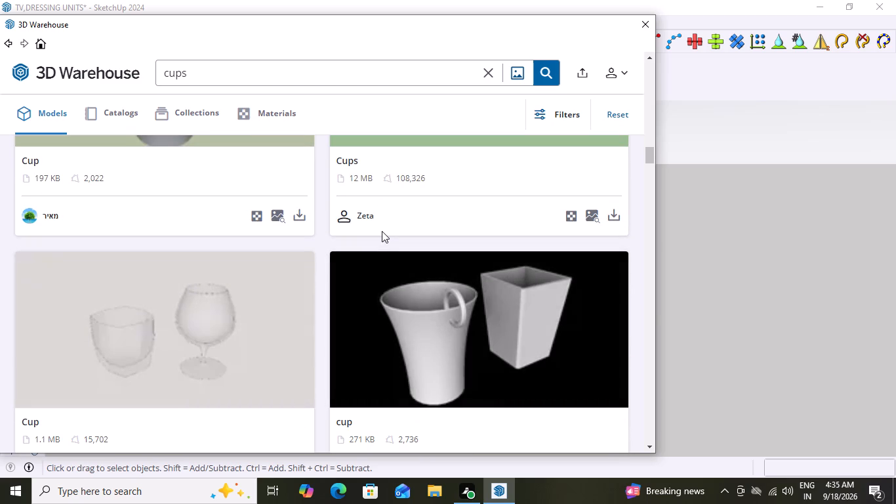
scroll(382, 231, "down", 4)
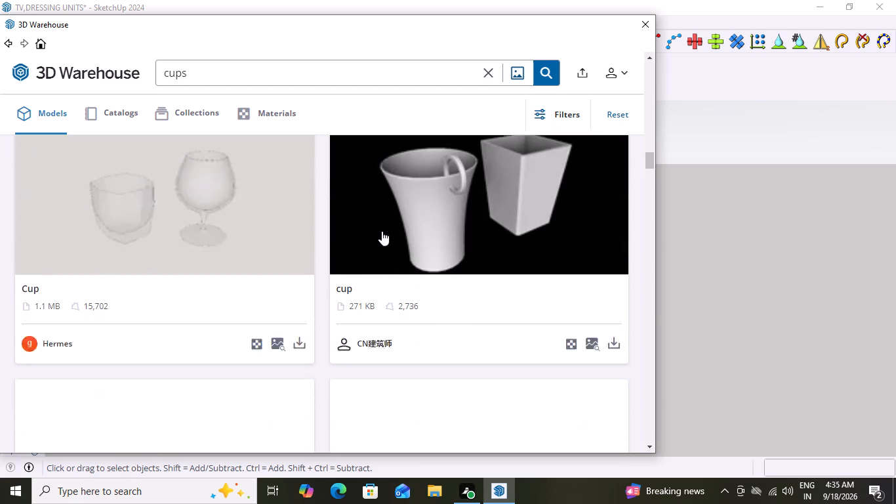
scroll(382, 231, "down", 8)
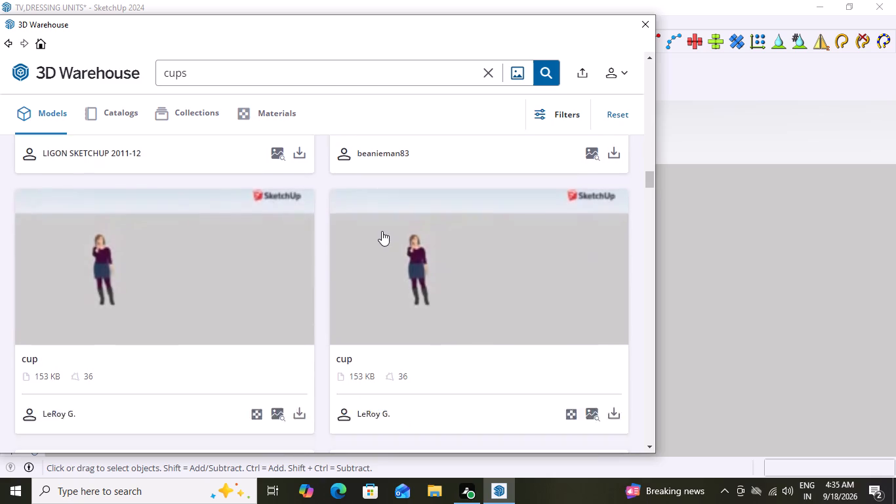
scroll(382, 231, "down", 5)
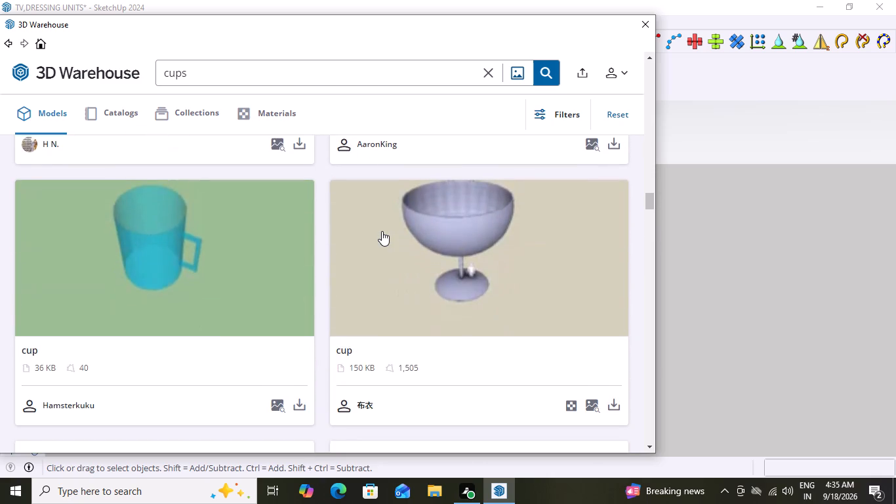
scroll(382, 231, "down", 7)
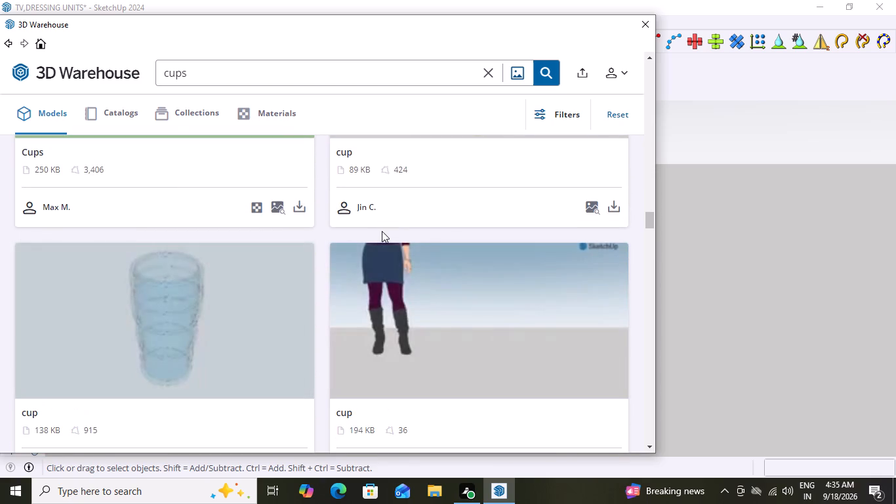
scroll(382, 231, "down", 8)
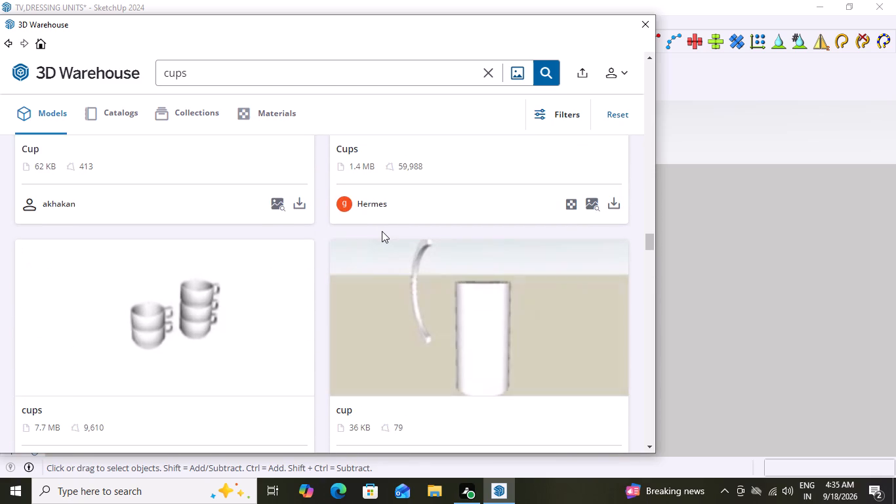
scroll(382, 231, "down", 9)
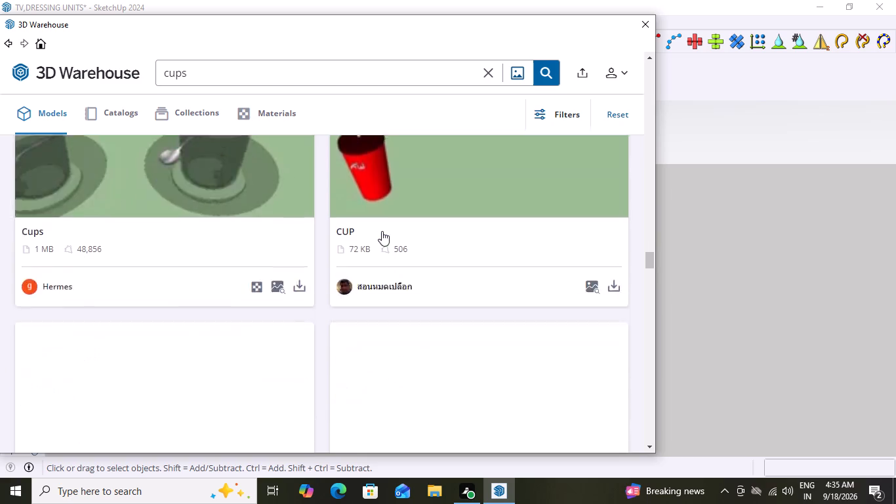
scroll(382, 231, "down", 4)
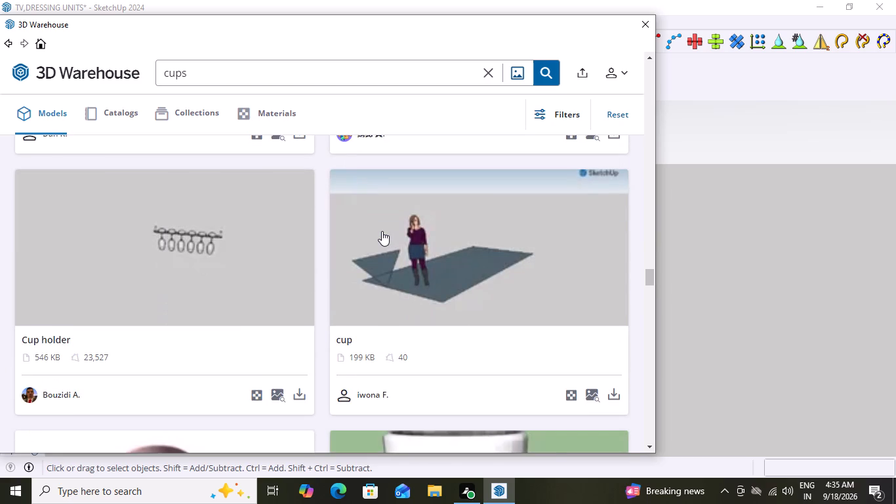
scroll(382, 231, "down", 9)
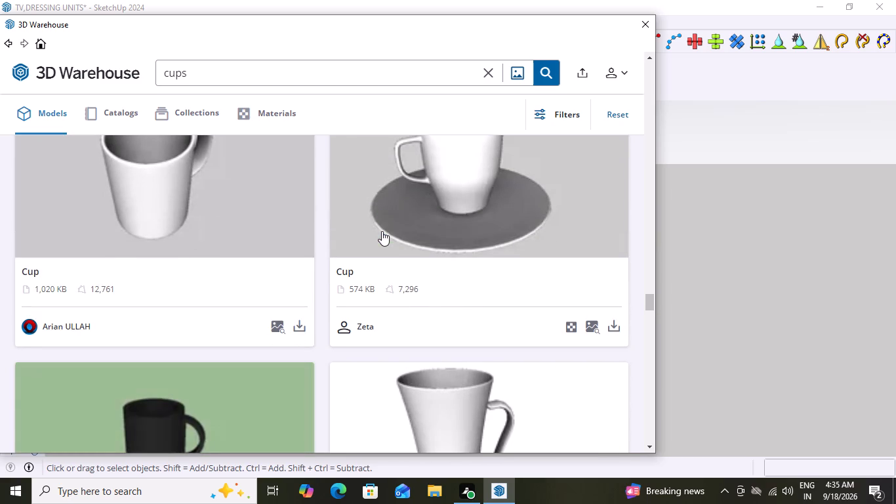
scroll(382, 231, "down", 3)
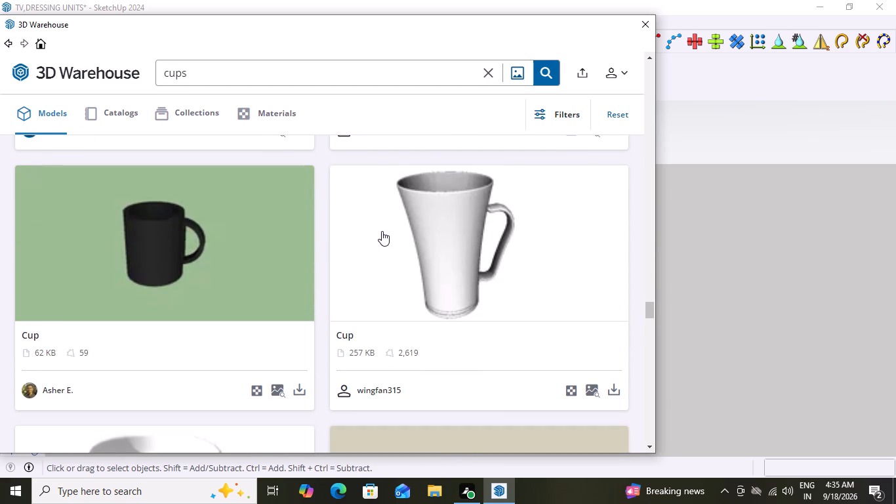
scroll(409, 121, "up", 7)
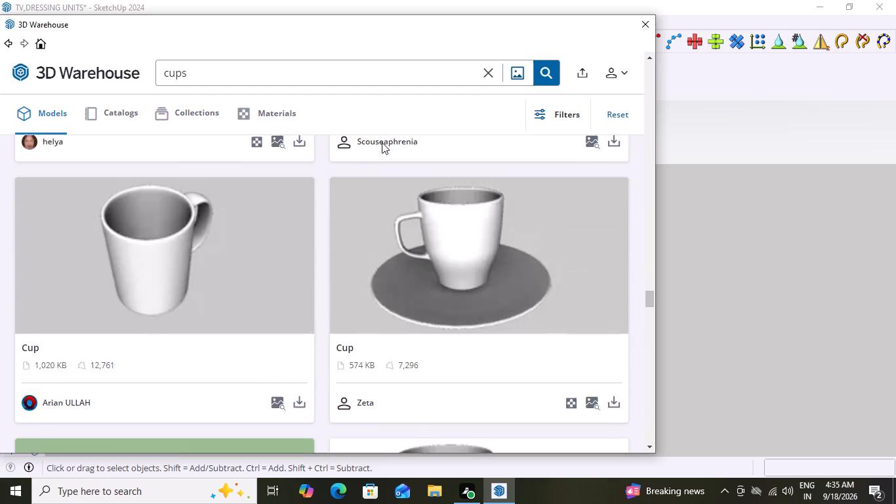
Search the 3D Warehouse for crockery cups.
left_click(214, 77)
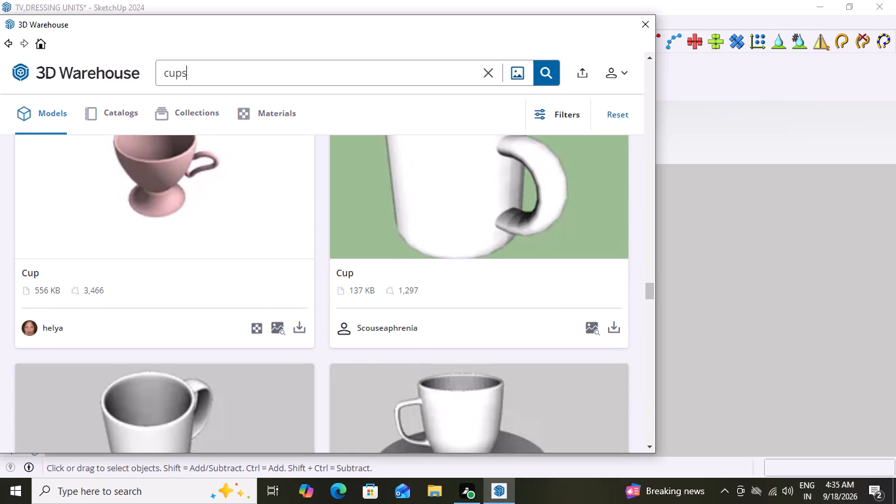
key("BackSpace")
key("BackSpace")
key("BackSpace")
key("BackSpace")
type("crock")
key("e")
key("r")
key("y")
key("space")
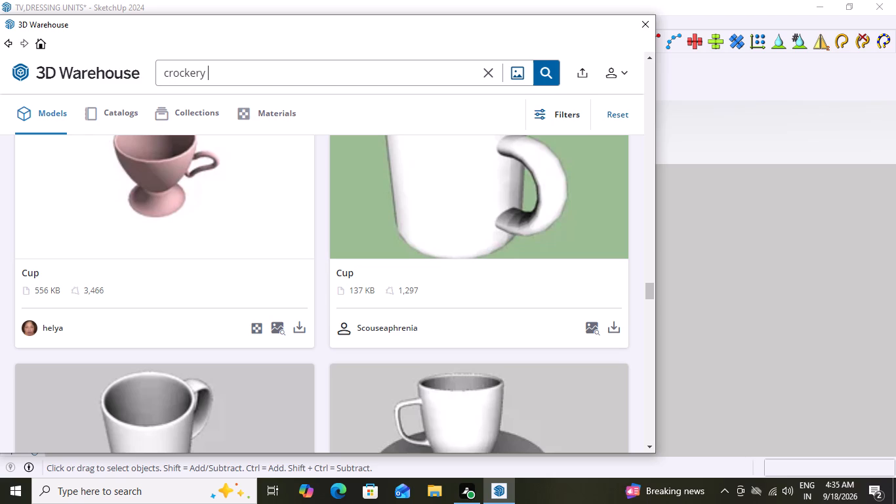
type("cups")
left_click(545, 75)
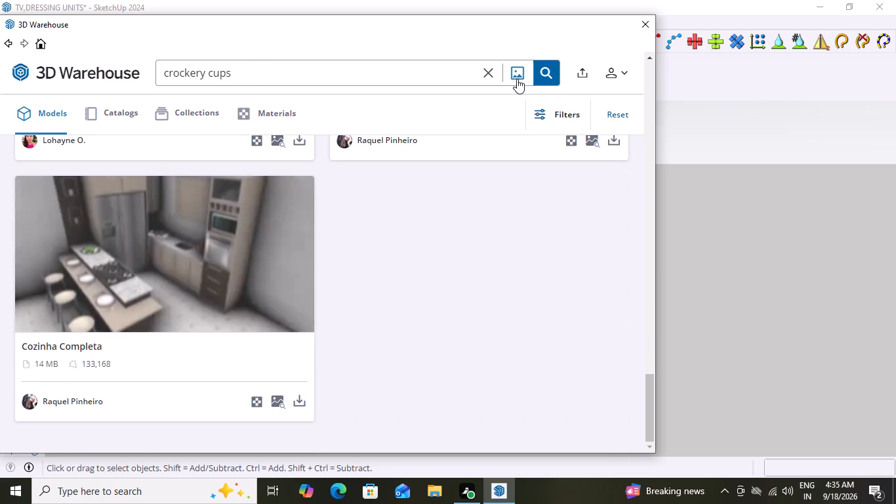
Look through the crockery cups search results for cups, dishes or dinner sets suited to the cabinet unit.
scroll(367, 206, "down", 5)
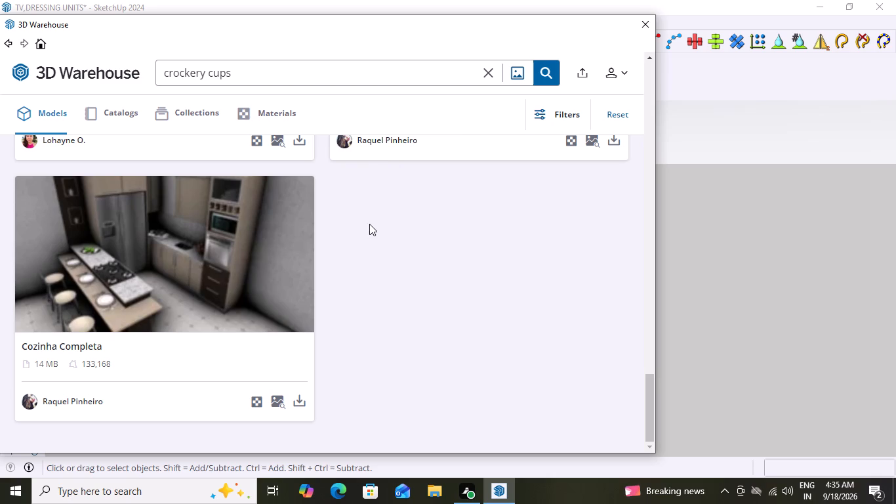
scroll(369, 224, "down", 14)
scroll(371, 233, "down", 11)
scroll(291, 266, "up", 4)
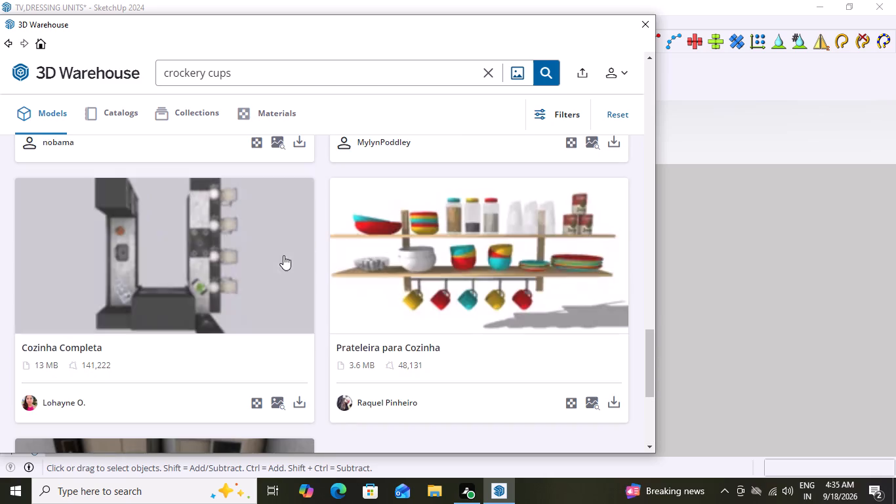
scroll(287, 250, "down", 10)
scroll(297, 252, "up", 5)
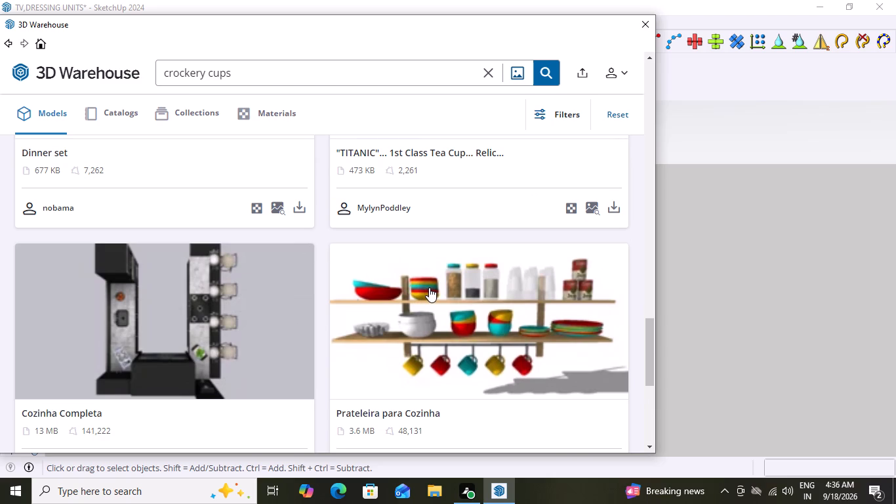
scroll(430, 287, "down", 16)
scroll(430, 282, "up", 7)
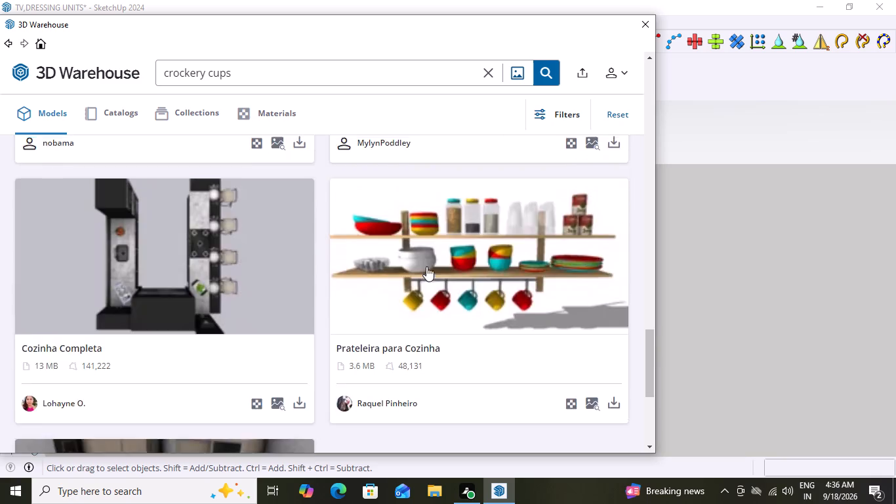
scroll(426, 266, "up", 13)
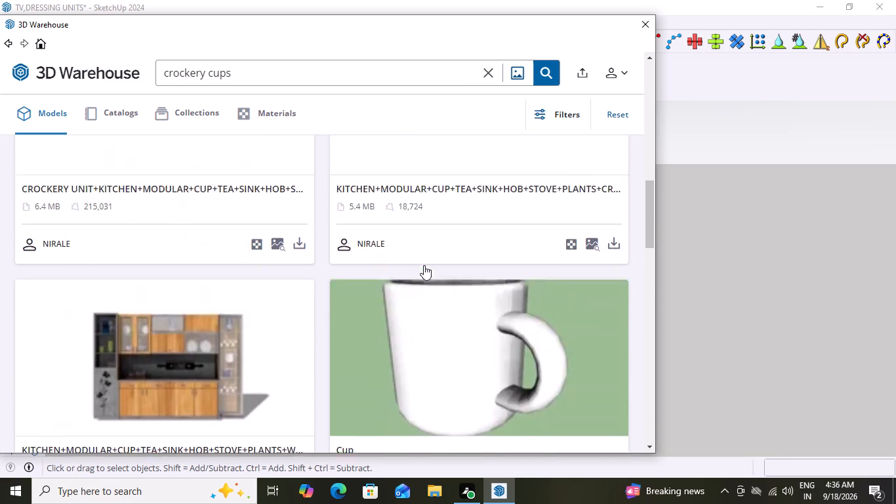
scroll(424, 265, "down", 9)
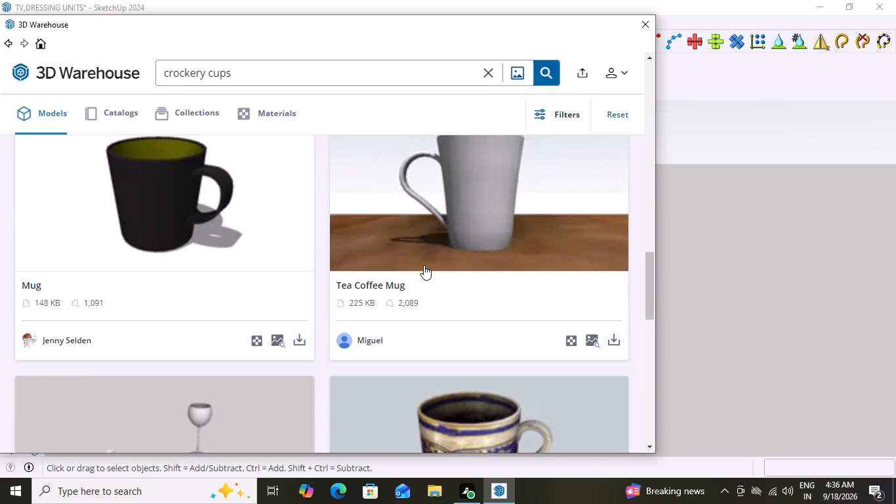
scroll(424, 265, "down", 3)
scroll(424, 265, "up", 7)
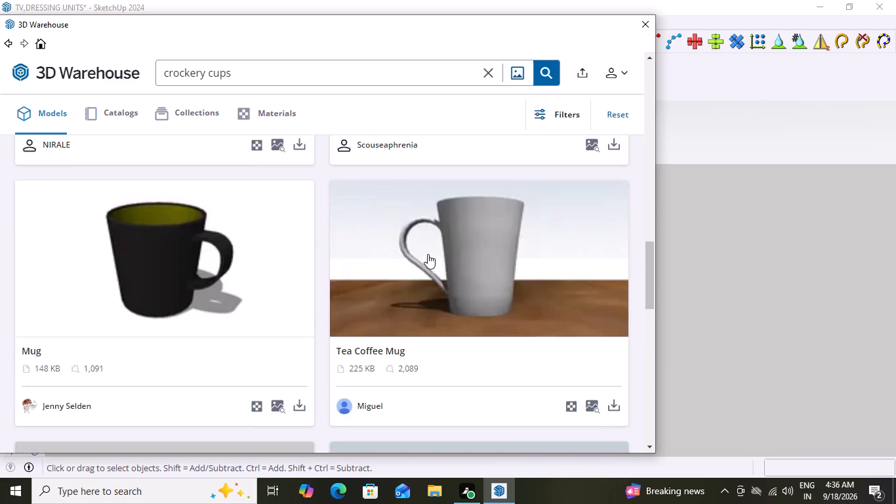
scroll(428, 254, "up", 11)
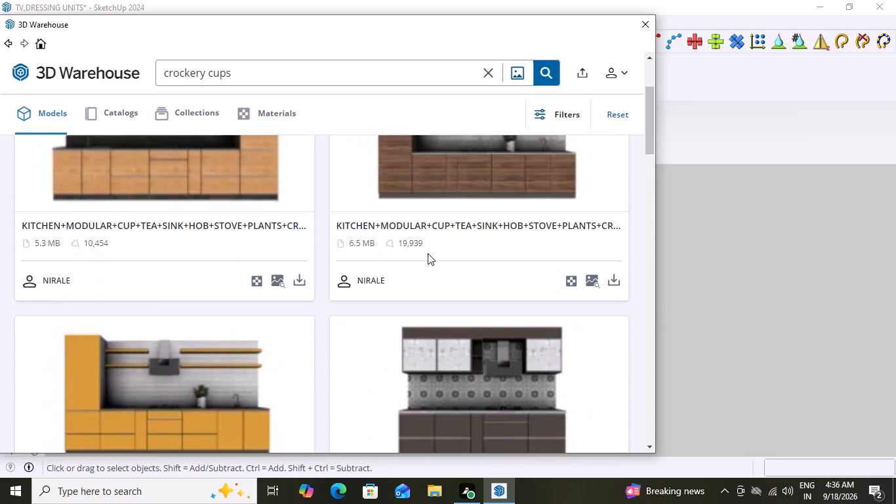
scroll(428, 253, "up", 9)
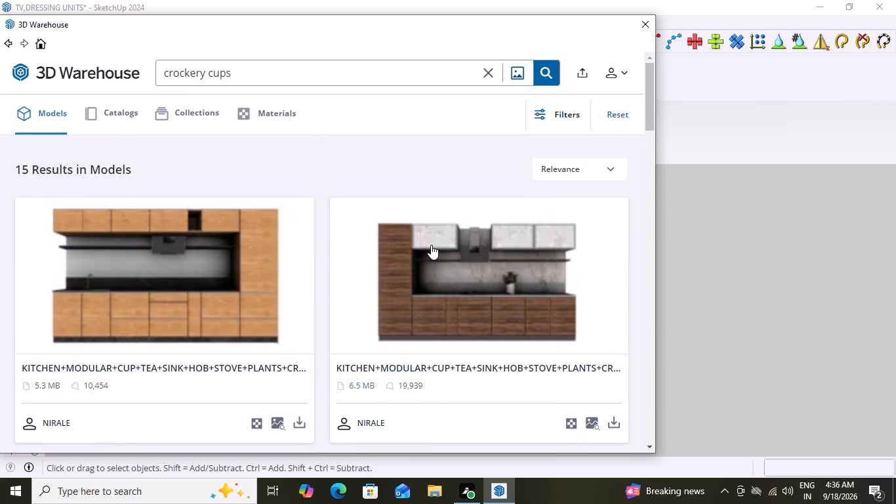
scroll(431, 245, "up", 10)
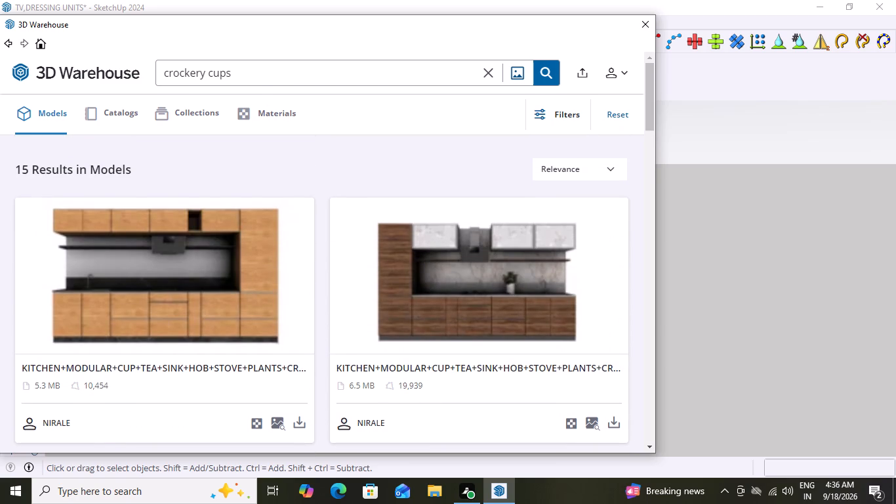
Search the 3D Warehouse for cups again, without the word crockery.
left_click(209, 73)
key("BackSpace")
key("BackSpace")
key("BackSpace")
key("BackSpace")
key("BackSpace")
key("BackSpace")
key("BackSpace")
key("BackSpace")
key("BackSpace")
left_click(542, 75)
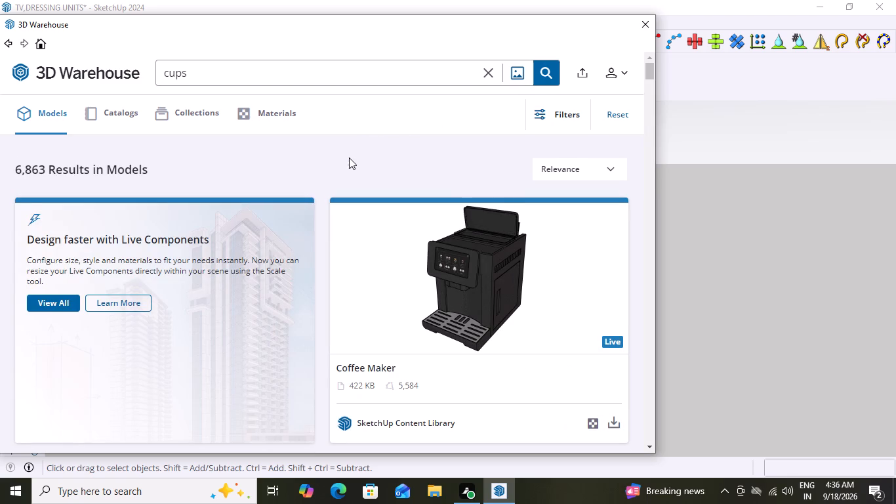
Look through the cups search results again for cup and glass models to place on the cabinet's shelves.
scroll(349, 160, "down", 9)
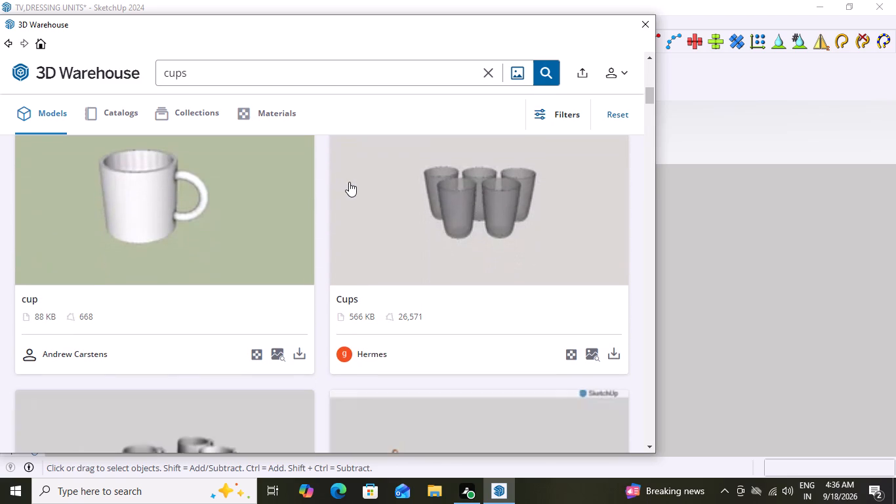
scroll(349, 182, "down", 5)
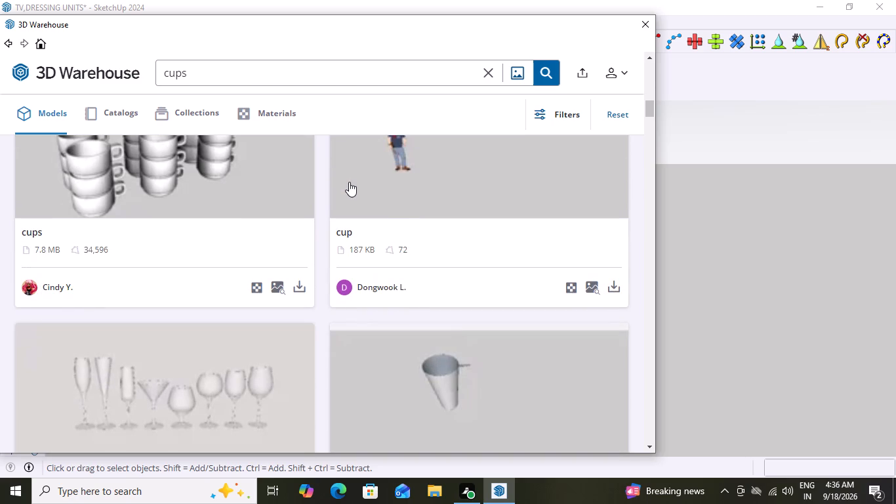
scroll(349, 182, "down", 4)
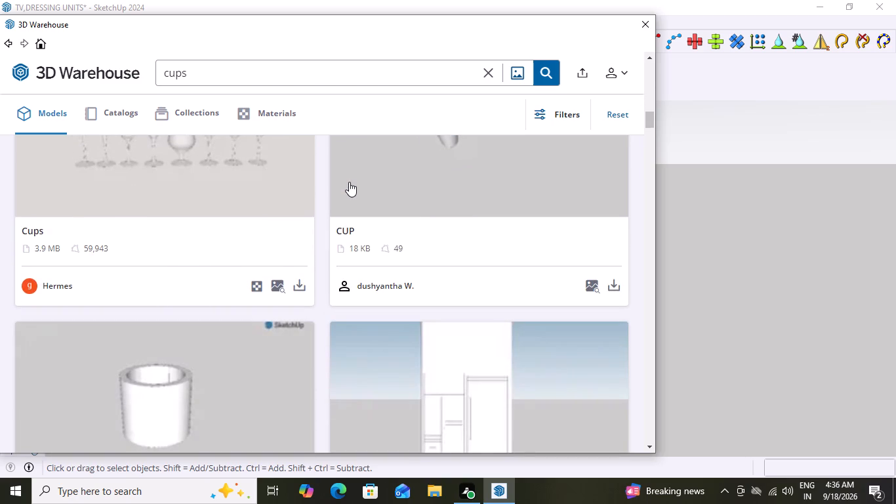
scroll(349, 182, "down", 2)
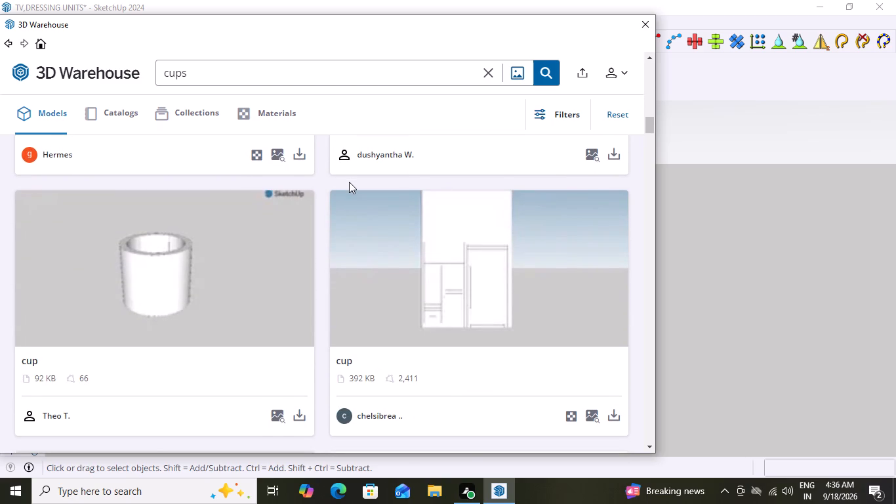
scroll(349, 182, "down", 5)
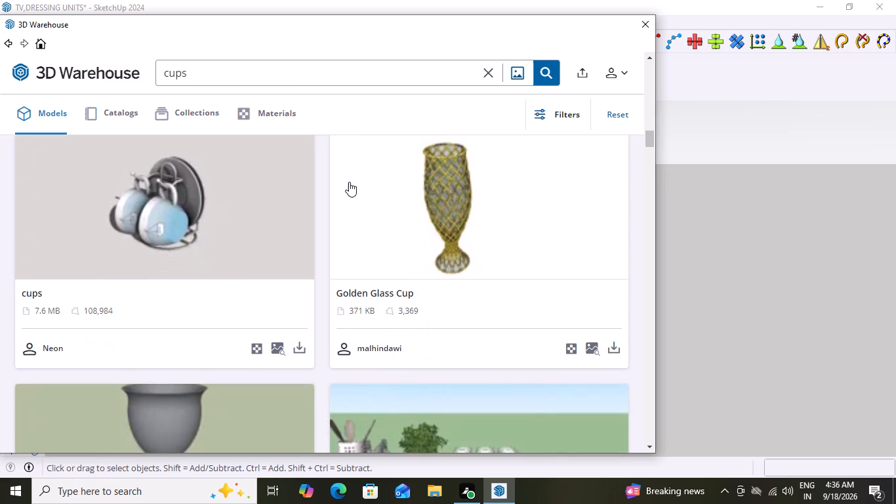
scroll(349, 182, "down", 6)
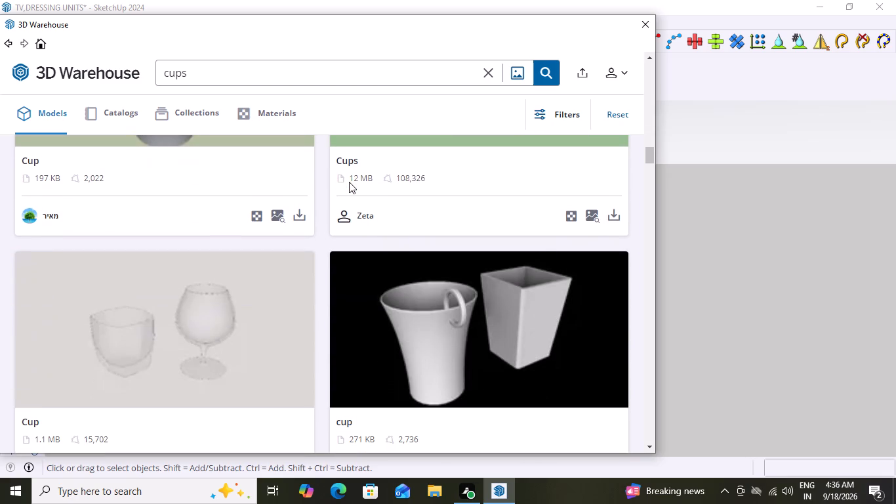
scroll(349, 182, "down", 7)
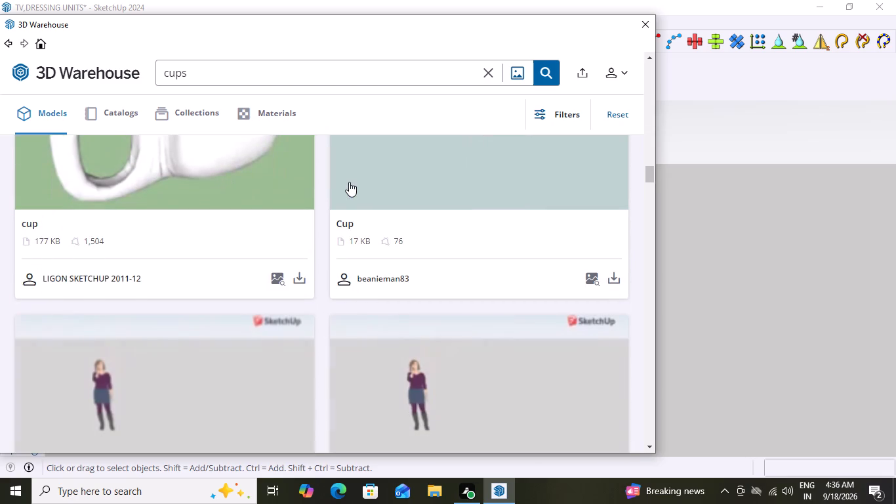
scroll(349, 182, "down", 9)
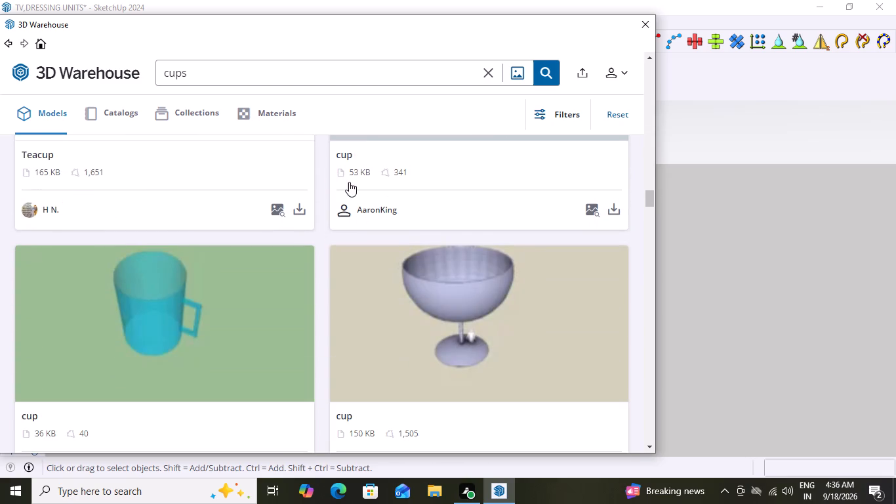
scroll(349, 182, "down", 9)
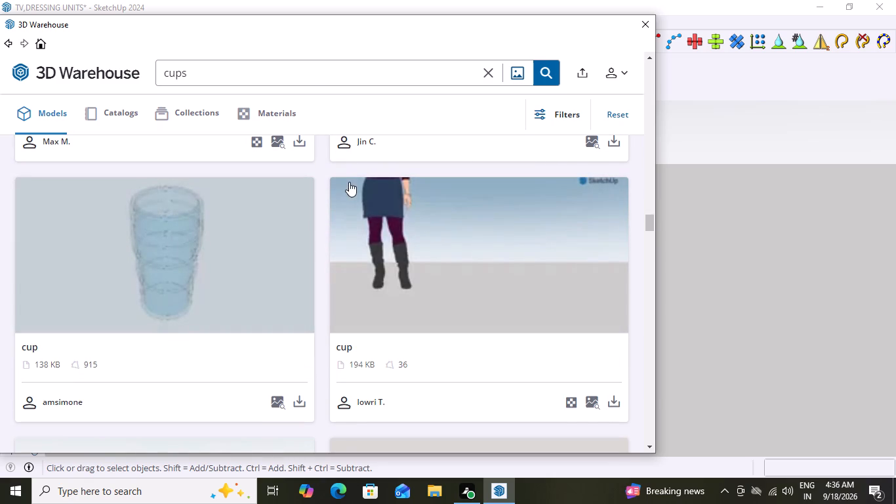
Search the 3D Warehouse for glass cups.
left_click(208, 73)
key("BackSpace")
key("BackSpace")
key("BackSpace")
key("BackSpace")
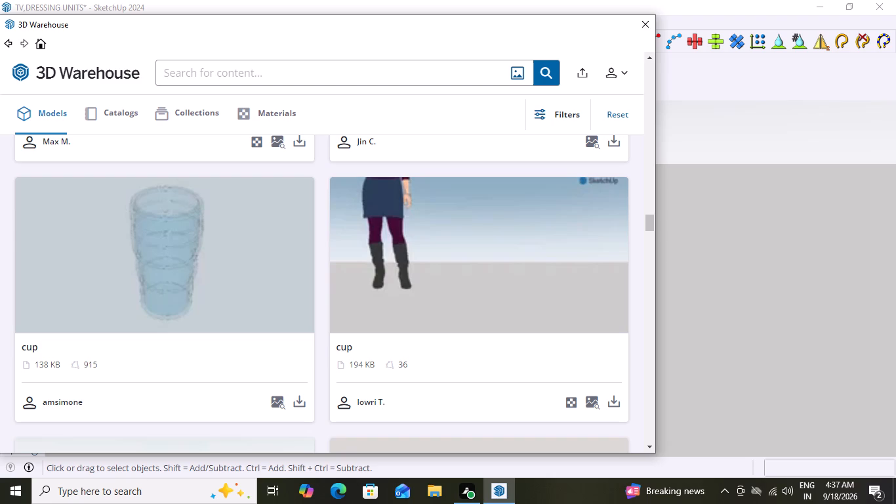
type("glass")
key("space")
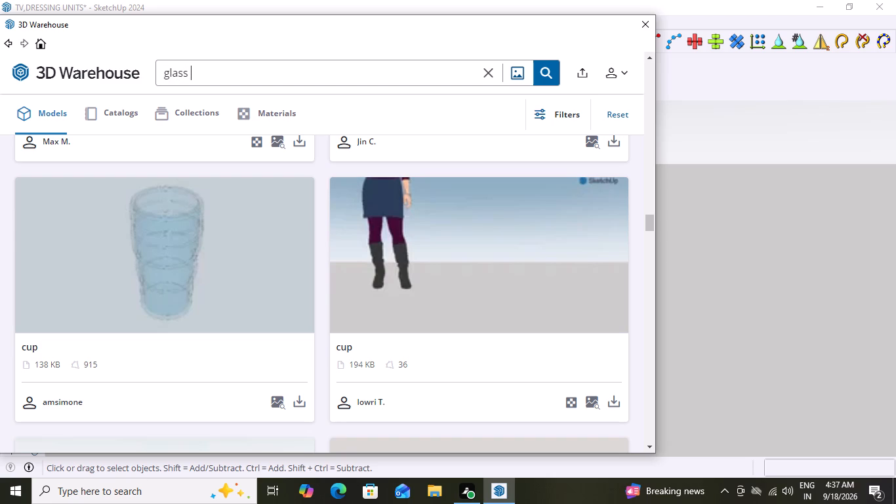
type("gu")
type("\\\\")
key("BackSpace")
key("BackSpace")
key("BackSpace")
key("BackSpace")
type("cups")
left_click(544, 72)
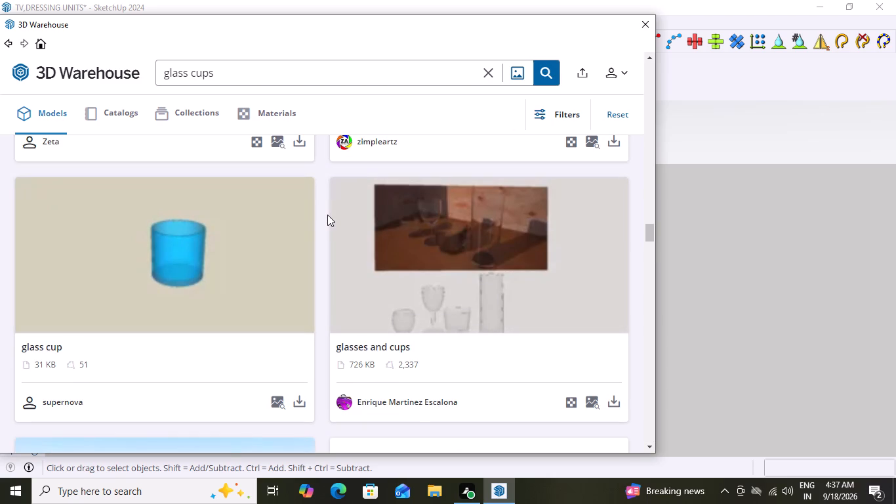
Look through the glass cups search results for glassware or cup sets suited to the cabinet's shelves.
scroll(327, 215, "down", 10)
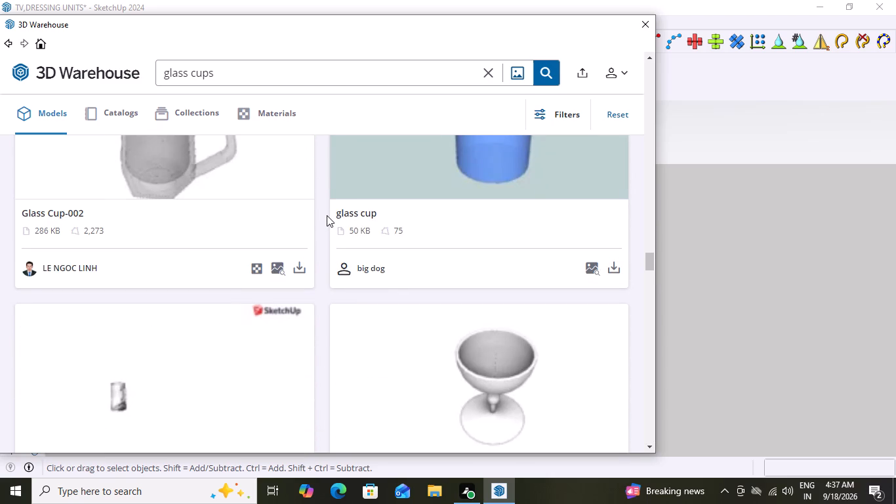
scroll(427, 238, "up", 4)
scroll(435, 234, "down", 9)
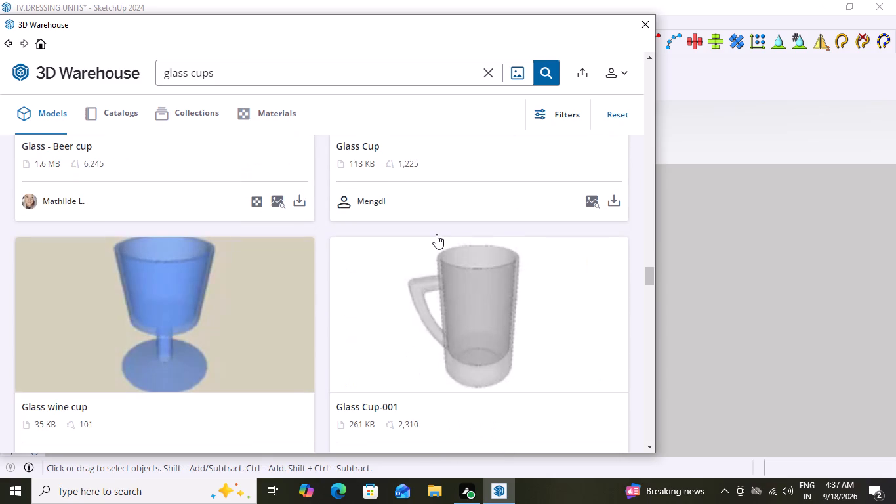
scroll(436, 234, "down", 5)
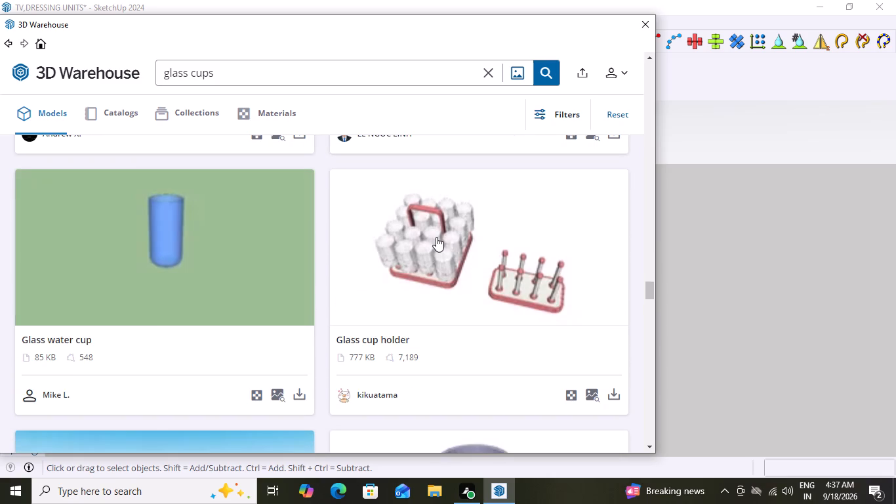
scroll(436, 237, "down", 9)
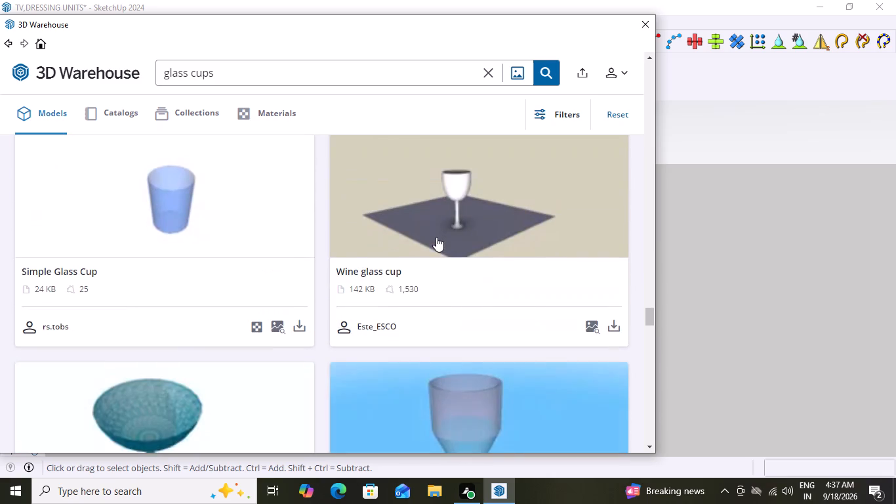
scroll(436, 237, "down", 9)
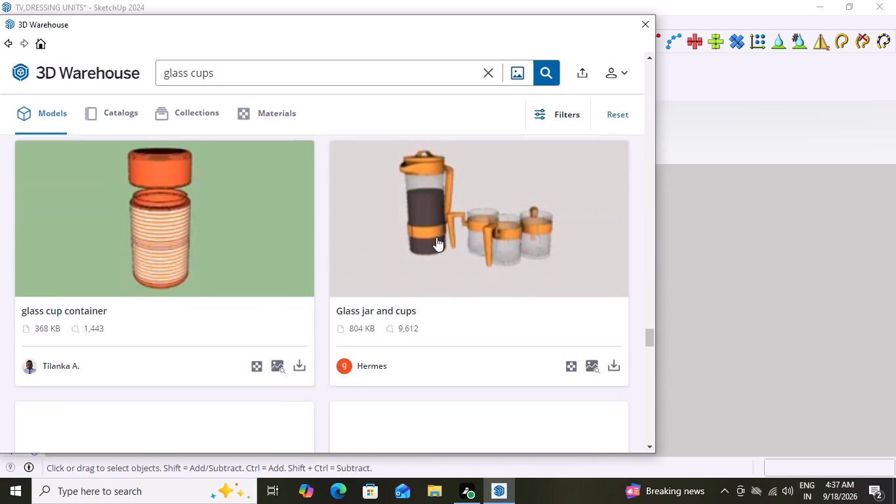
scroll(436, 237, "down", 1)
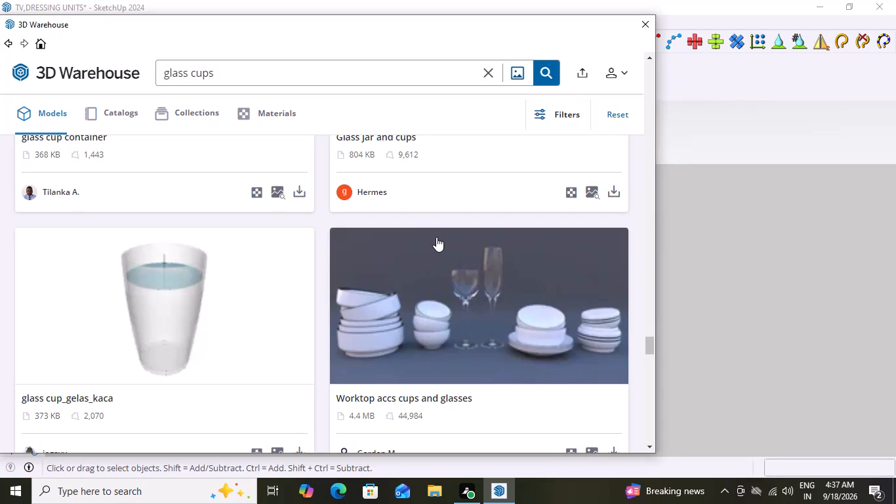
scroll(436, 237, "down", 4)
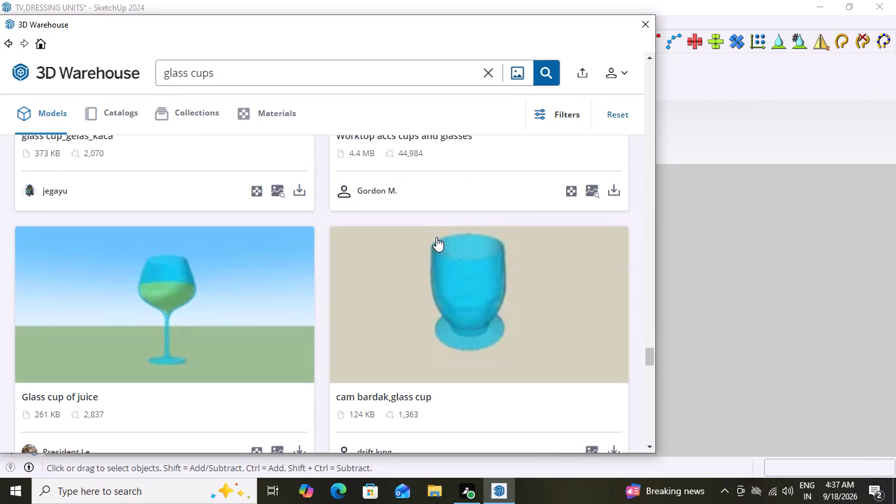
scroll(436, 237, "down", 13)
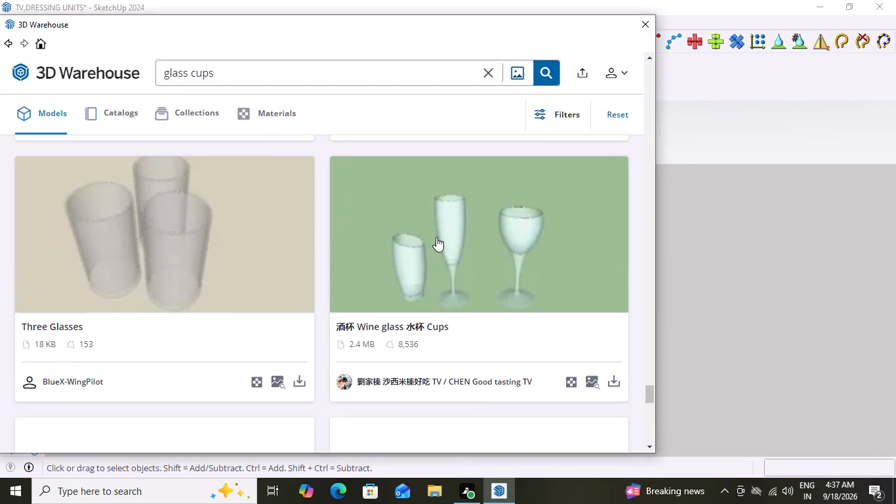
scroll(436, 237, "down", 6)
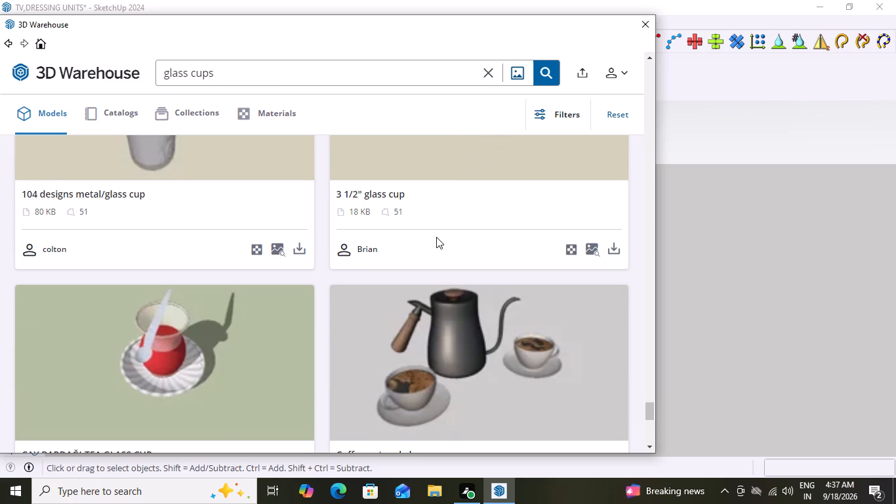
scroll(436, 237, "up", 2)
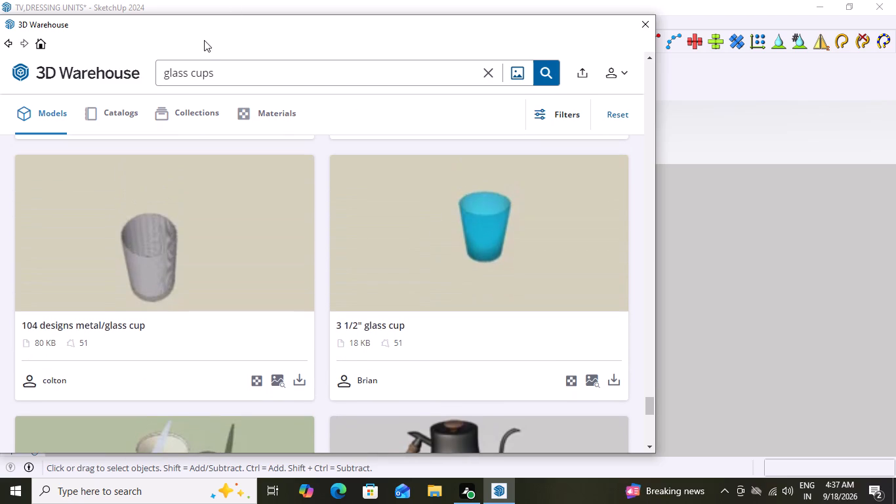
Search the 3D Warehouse for metal cups instead of glass ones.
left_click(188, 75)
key("BackSpace")
key("BackSpace")
key("BackSpace")
key("BackSpace")
key("BackSpace")
type("metal")
left_click(550, 71)
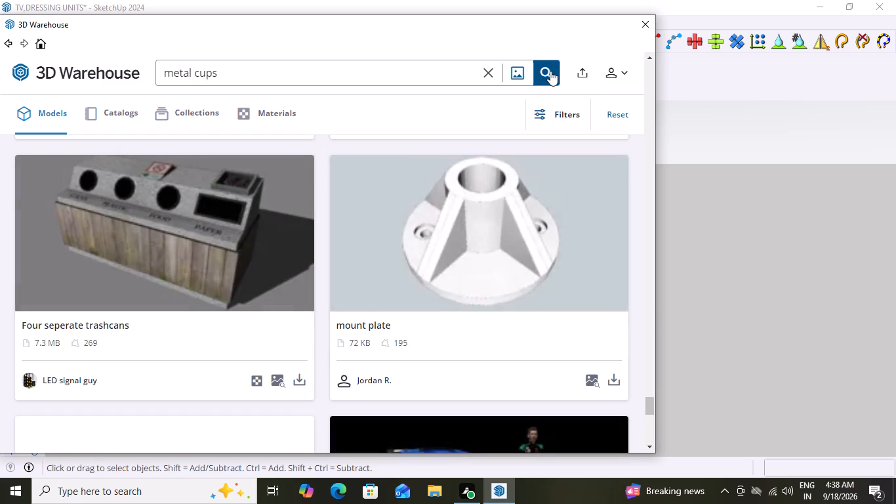
Look through the lower metal cups search results for cup or mug models suited to the cabinet's shelves.
scroll(393, 147, "down", 9)
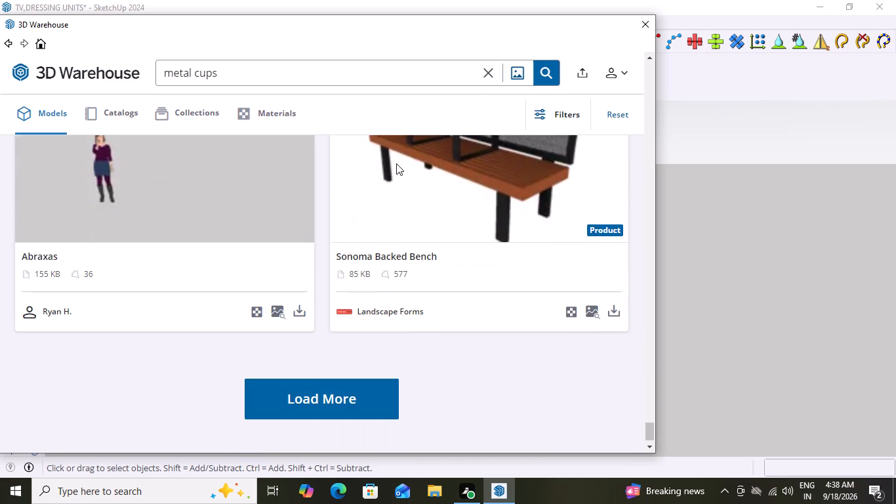
scroll(396, 163, "down", 8)
scroll(394, 253, "up", 5)
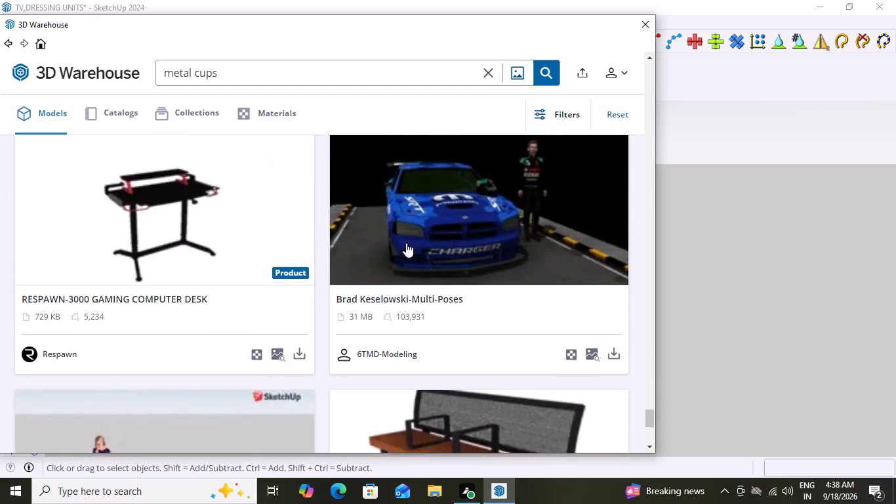
scroll(406, 243, "up", 17)
scroll(425, 209, "down", 2)
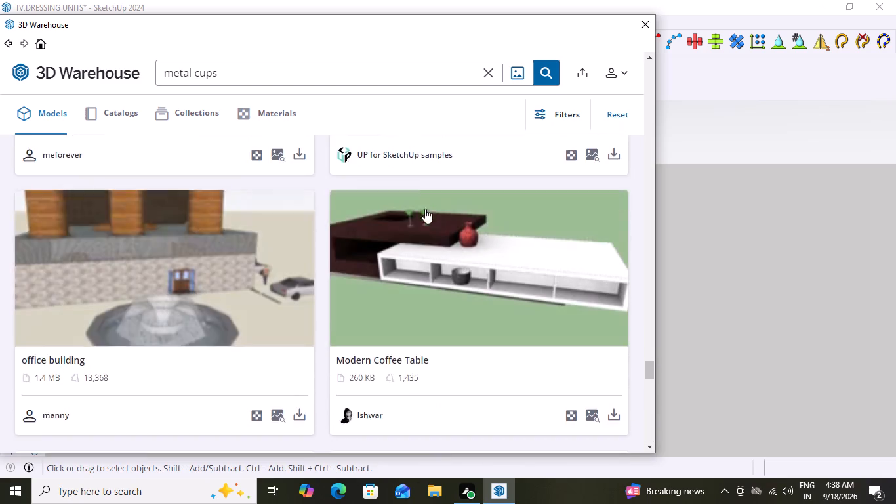
scroll(425, 209, "down", 2)
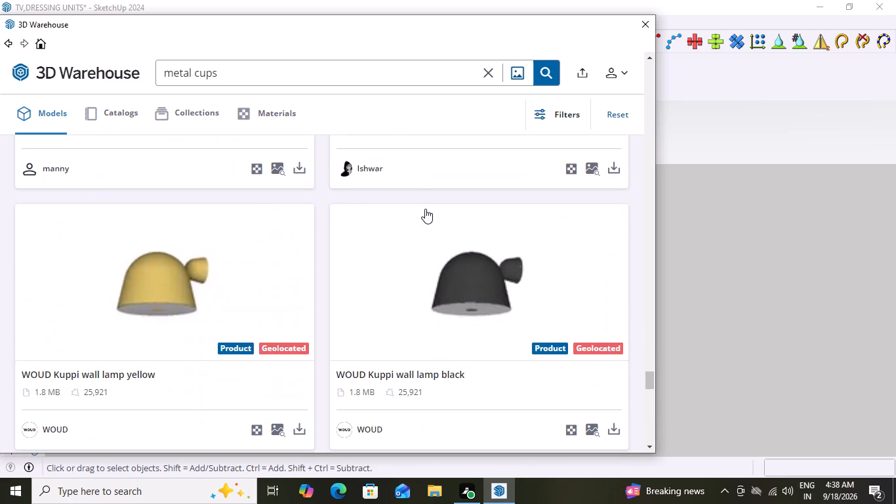
scroll(425, 209, "up", 15)
scroll(431, 198, "down", 1)
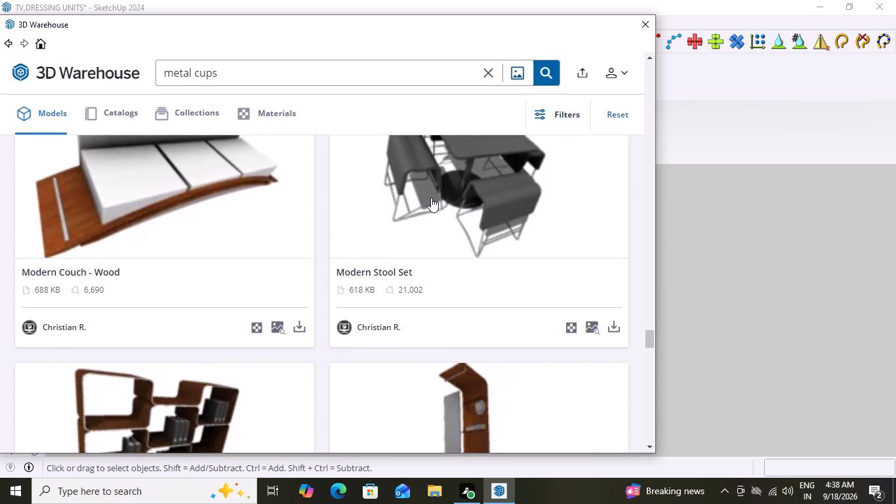
scroll(431, 198, "down", 5)
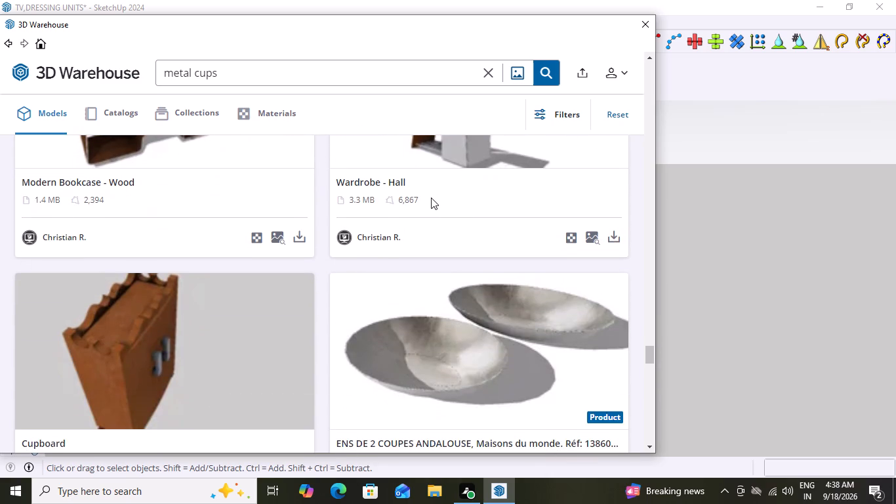
scroll(431, 198, "up", 18)
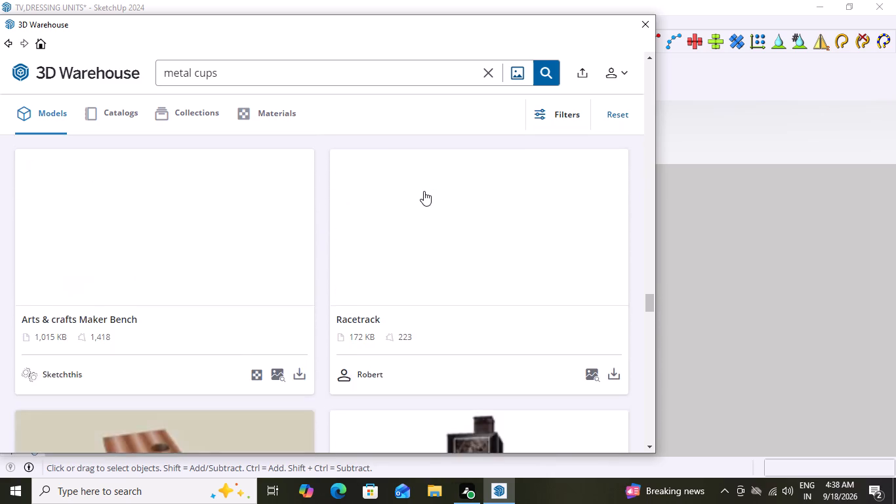
scroll(424, 191, "up", 18)
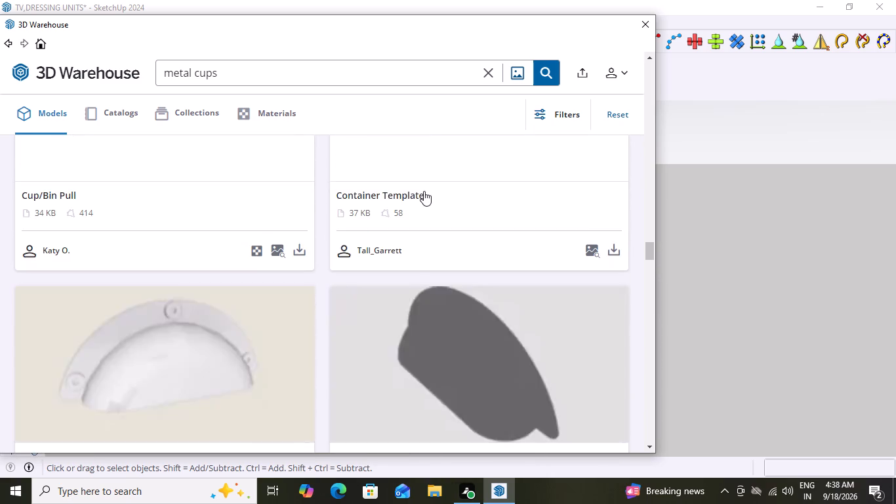
scroll(424, 191, "down", 11)
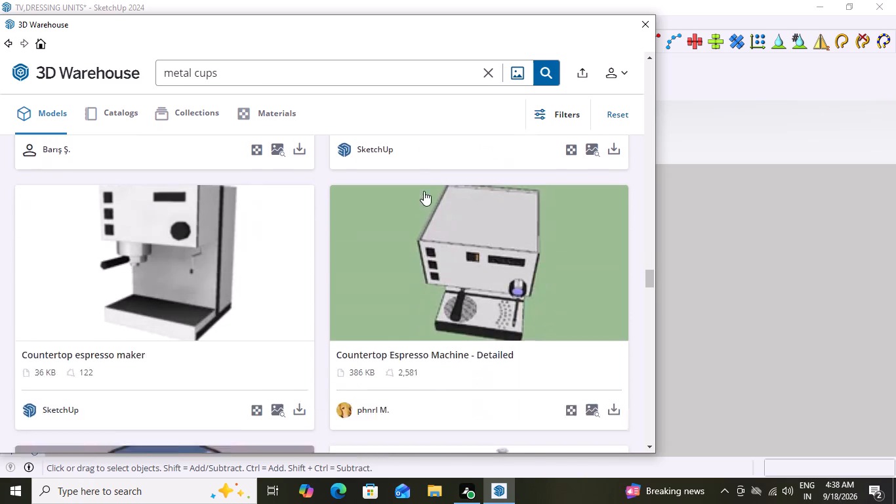
scroll(424, 191, "up", 16)
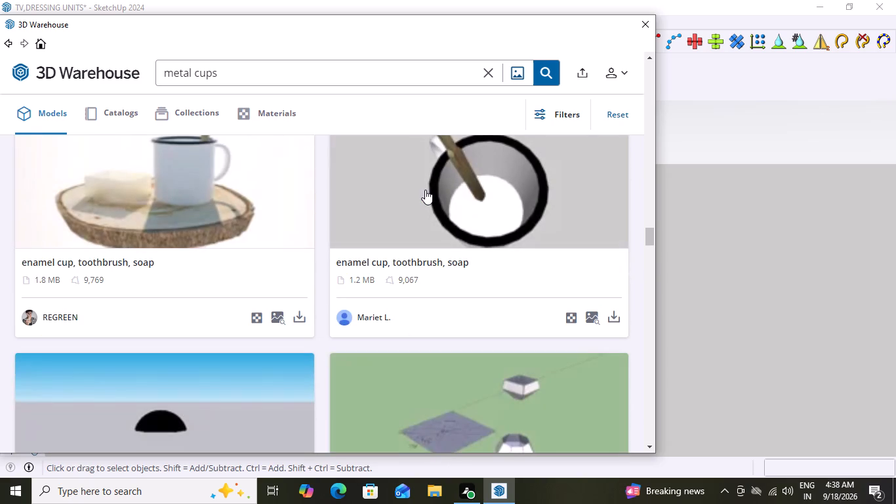
scroll(425, 190, "up", 2)
scroll(425, 190, "down", 3)
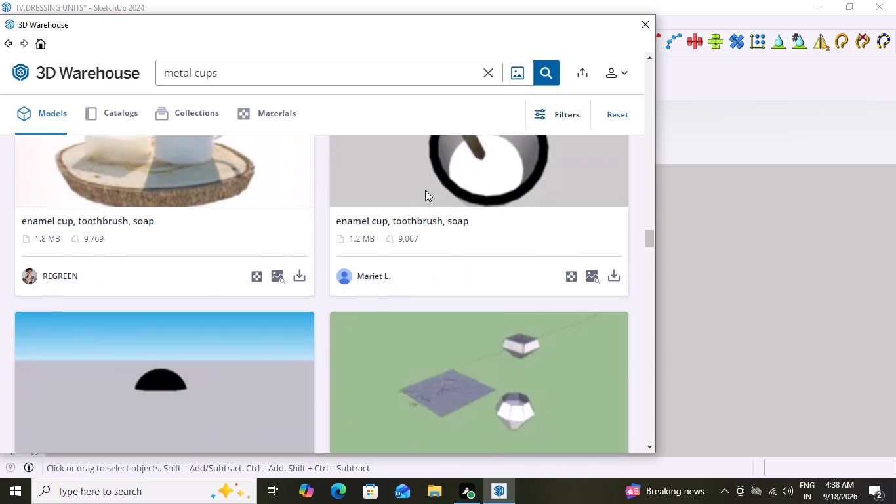
scroll(425, 190, "up", 16)
scroll(422, 184, "down", 2)
scroll(422, 184, "up", 7)
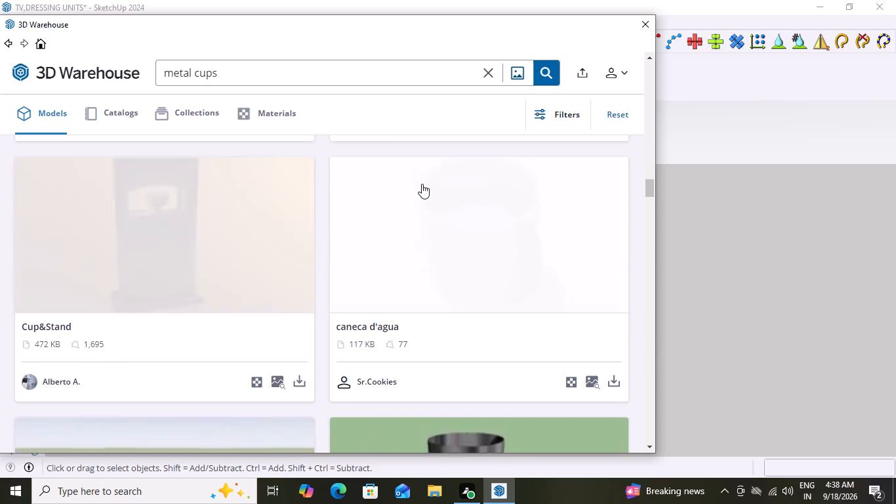
scroll(422, 184, "up", 4)
scroll(422, 184, "down", 7)
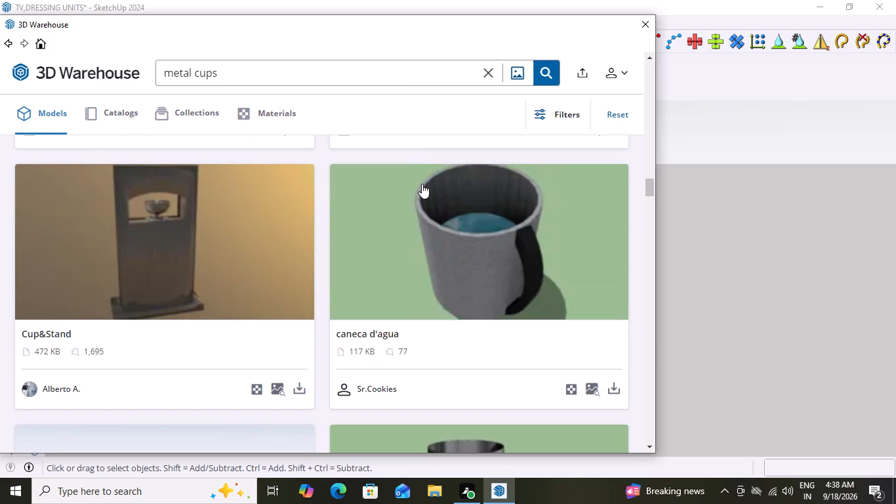
scroll(422, 184, "up", 11)
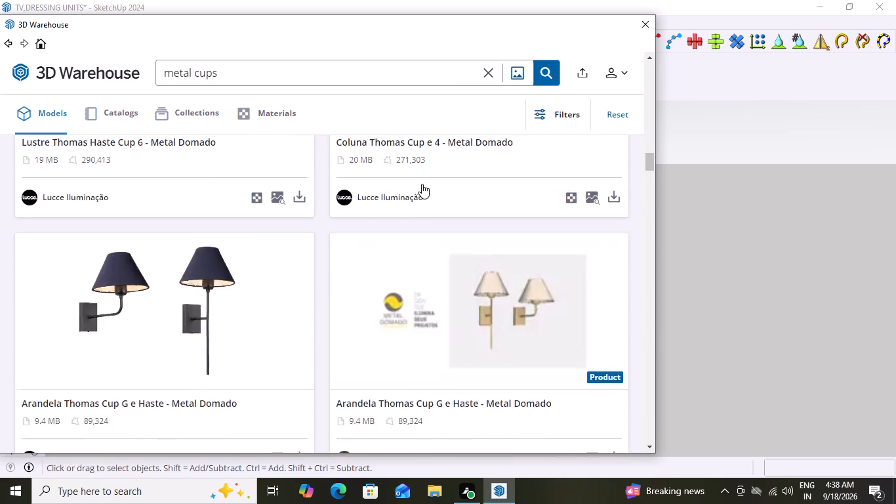
scroll(422, 184, "up", 20)
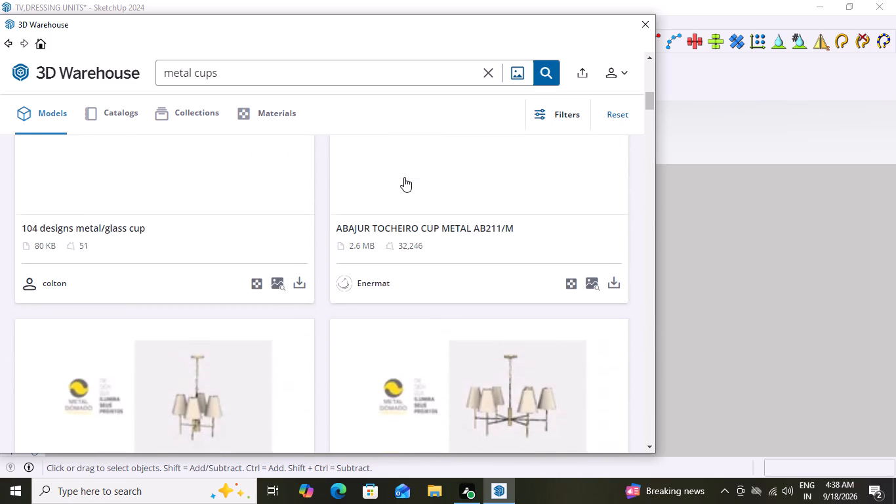
Compare the first metal cups results, including the Metal Cup models and the red metal cups, to choose one for the cabinet.
scroll(404, 177, "up", 4)
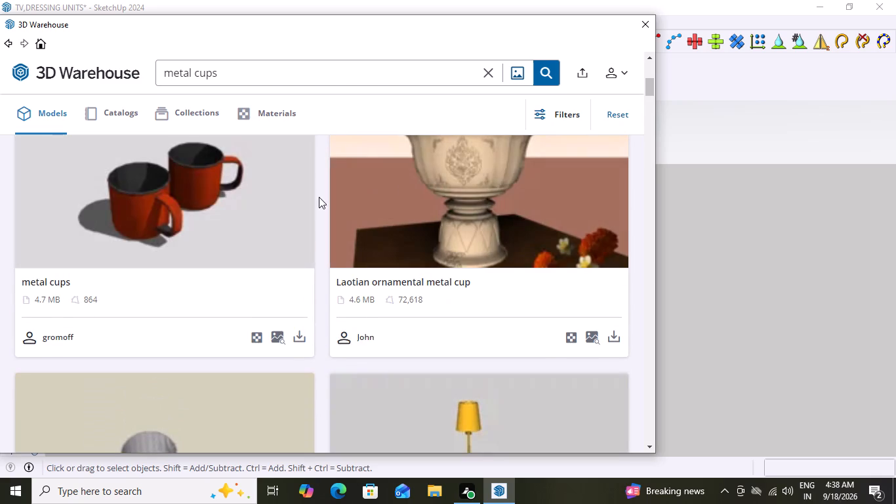
scroll(315, 203, "down", 3)
scroll(348, 243, "up", 5)
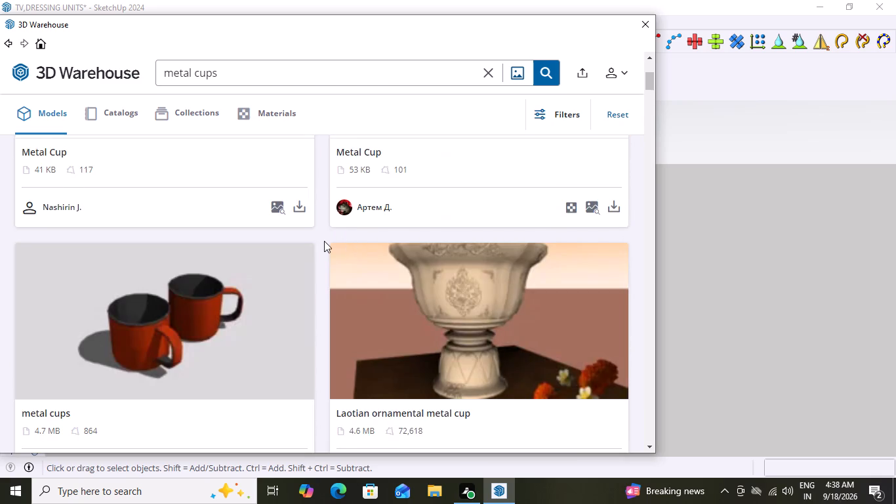
scroll(324, 241, "up", 8)
scroll(307, 243, "down", 1)
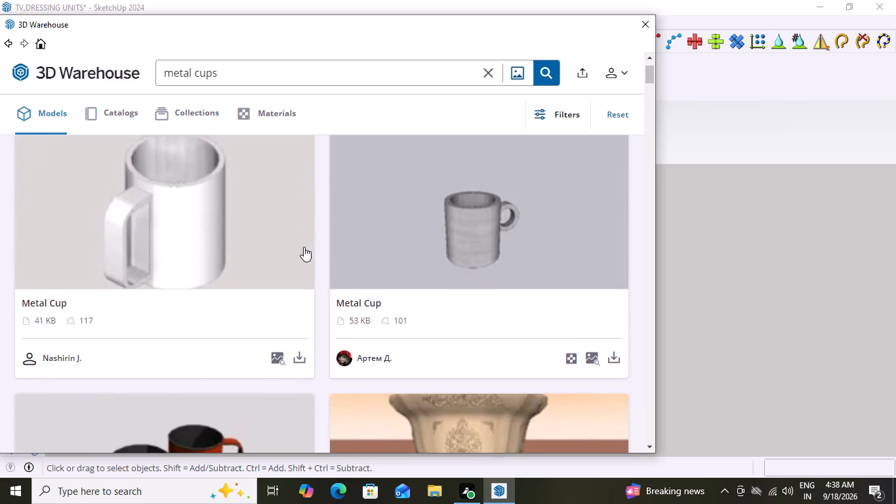
scroll(304, 247, "down", 1)
scroll(304, 247, "up", 1)
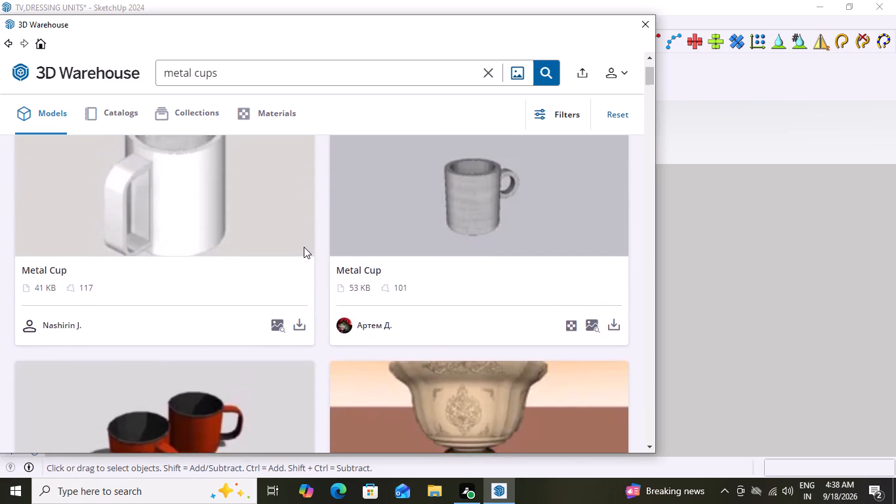
scroll(304, 247, "up", 10)
scroll(307, 232, "down", 4)
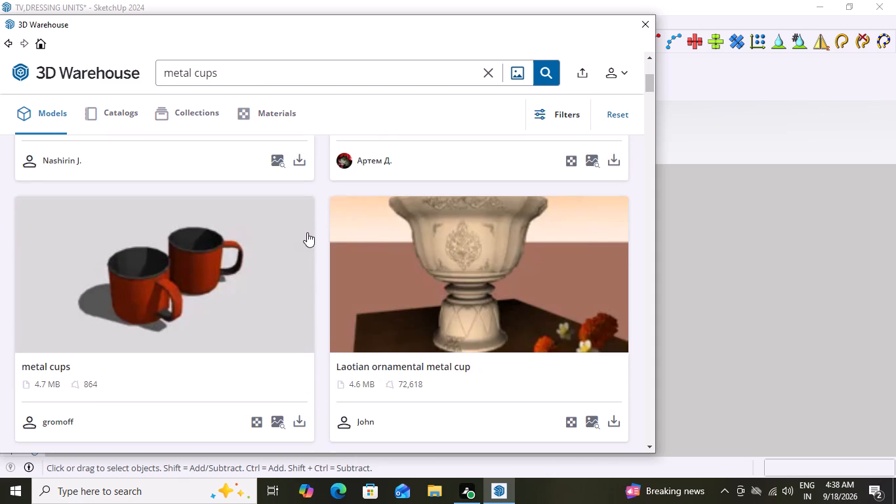
scroll(307, 232, "up", 4)
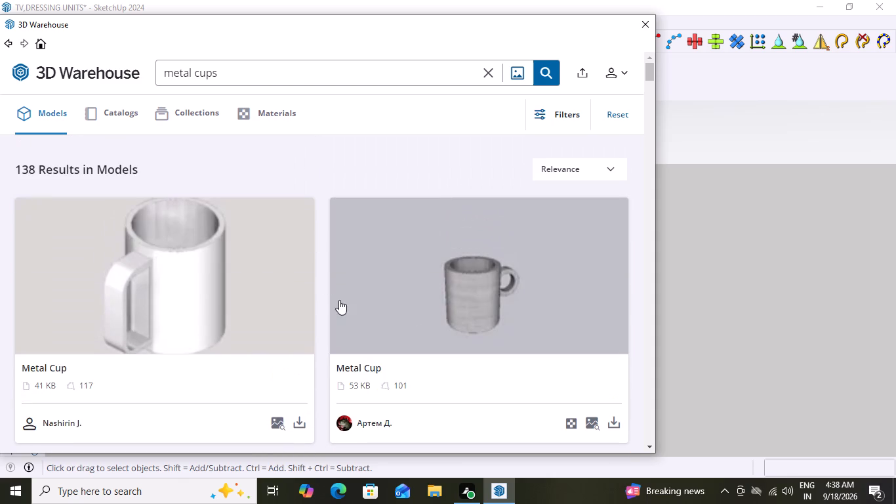
scroll(430, 297, "down", 2)
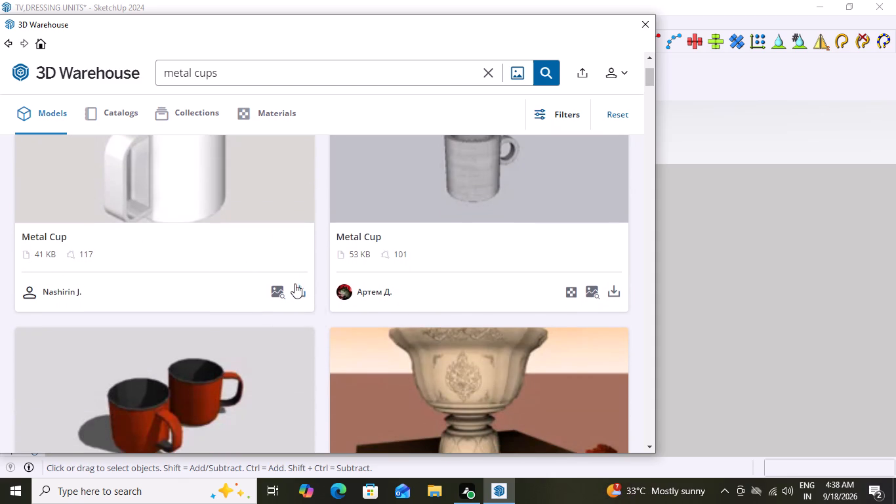
scroll(310, 285, "down", 4)
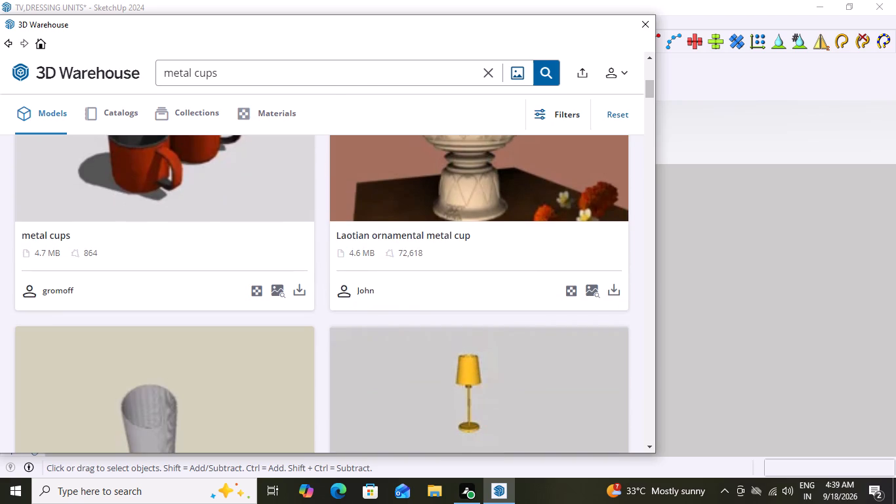
scroll(201, 215, "up", 6)
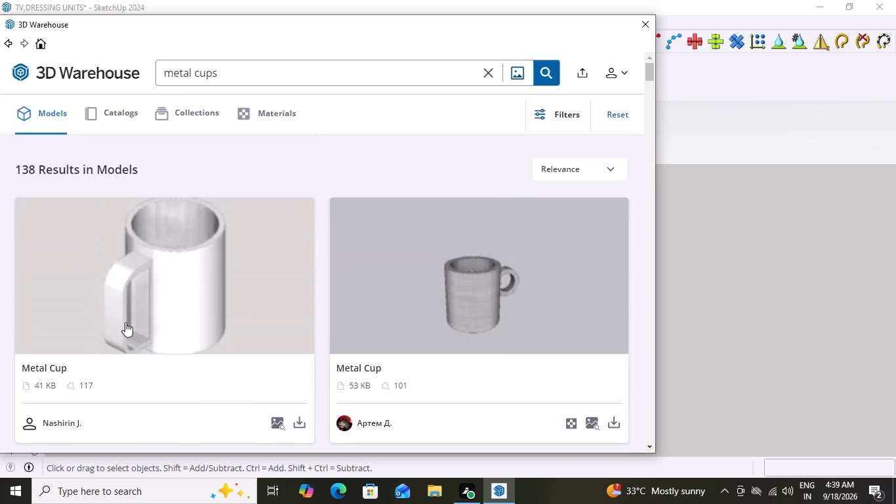
Load the white Metal Cup with the square handle directly into the model and place it in front of the cabinet.
left_click(301, 421)
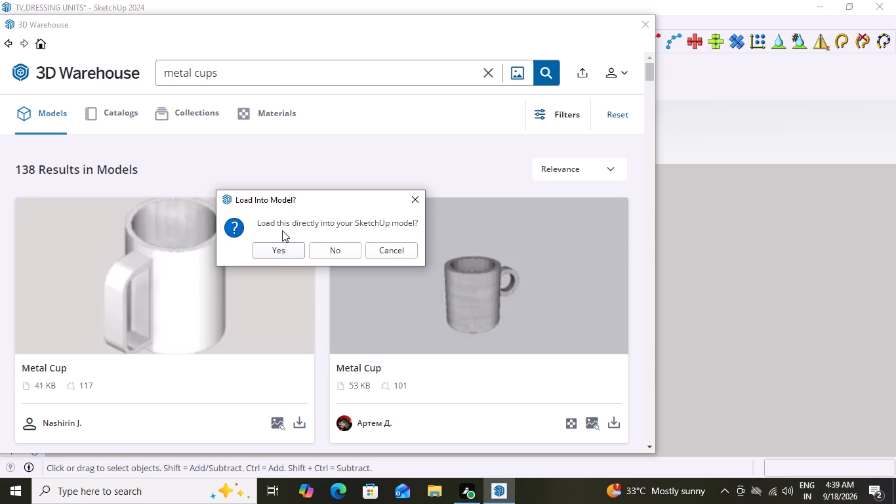
left_click(278, 248)
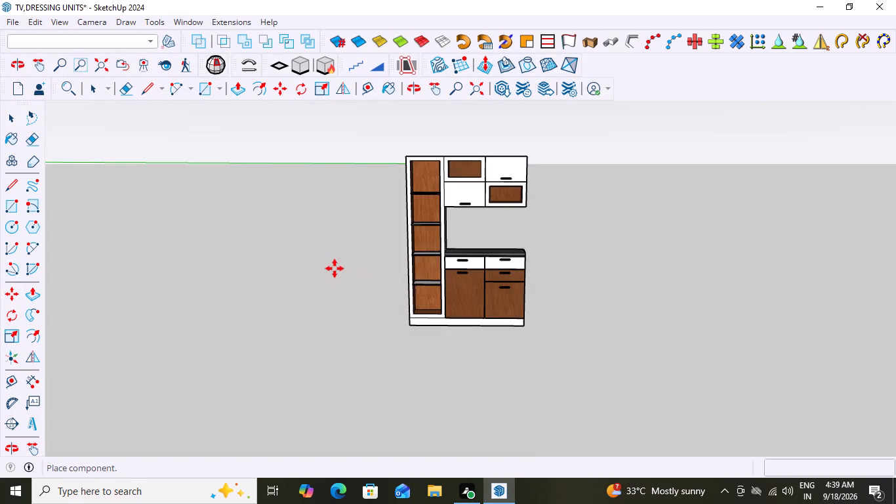
left_click(332, 264)
Try to move the placed metal cup to the open ground beside the cabinet.
scroll(346, 281, "up", 7)
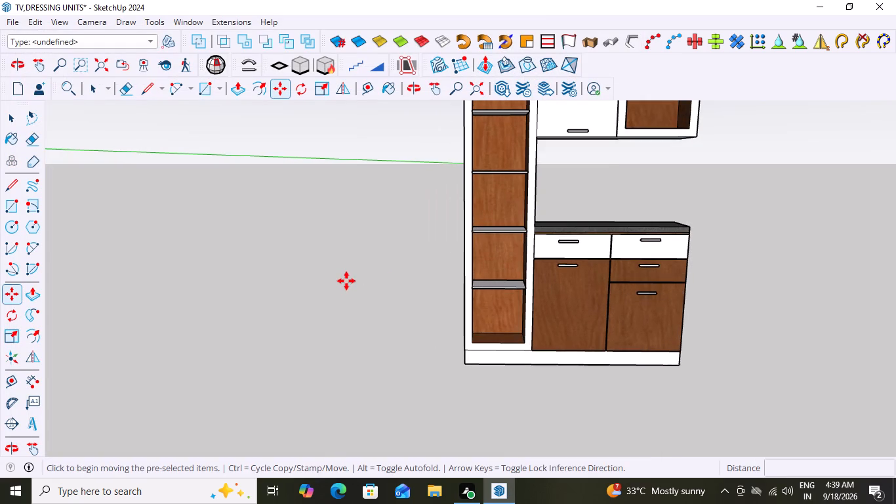
scroll(316, 304, "down", 10)
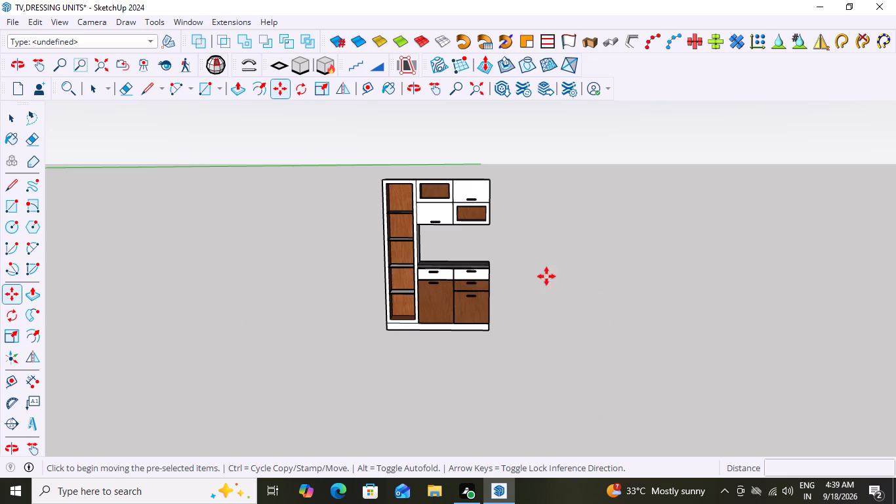
left_click_drag(541, 256, 571, 328)
left_click(574, 301)
scroll(516, 275, "up", 8)
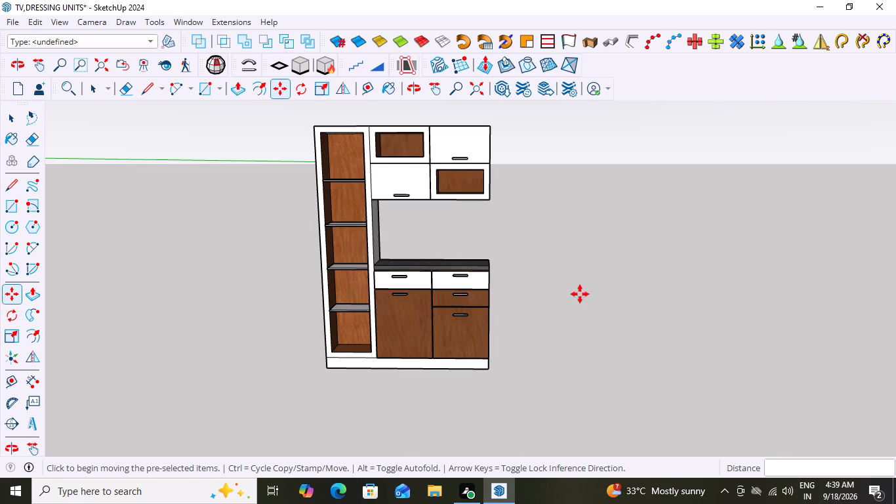
left_click(564, 290)
triple_click(564, 290)
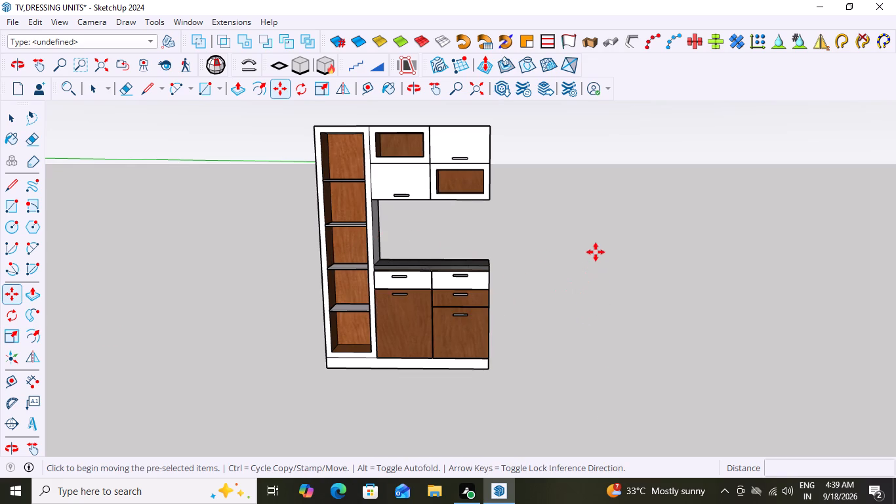
left_click(595, 253)
left_click(598, 247)
left_click(541, 295)
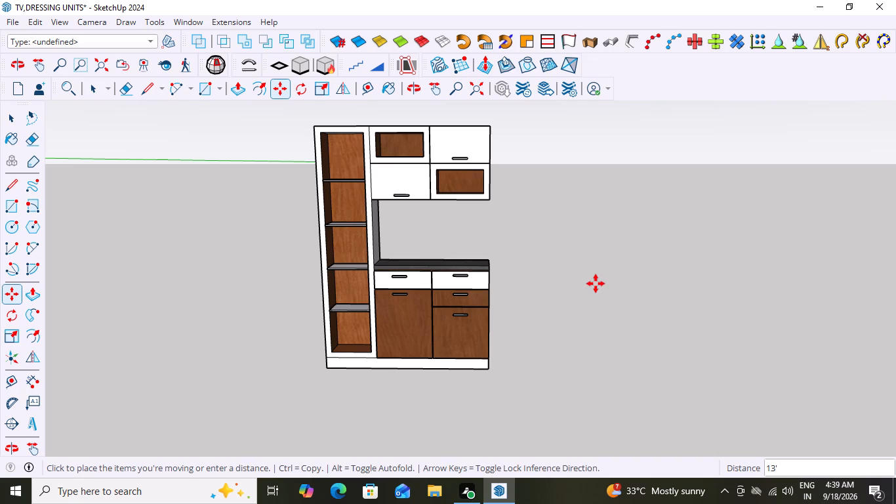
key("space")
Move the white metal cup from the open ground onto the cabinet's dark countertop, above the right-hand white drawer.
scroll(592, 280, "down", 20)
scroll(592, 280, "down", 5)
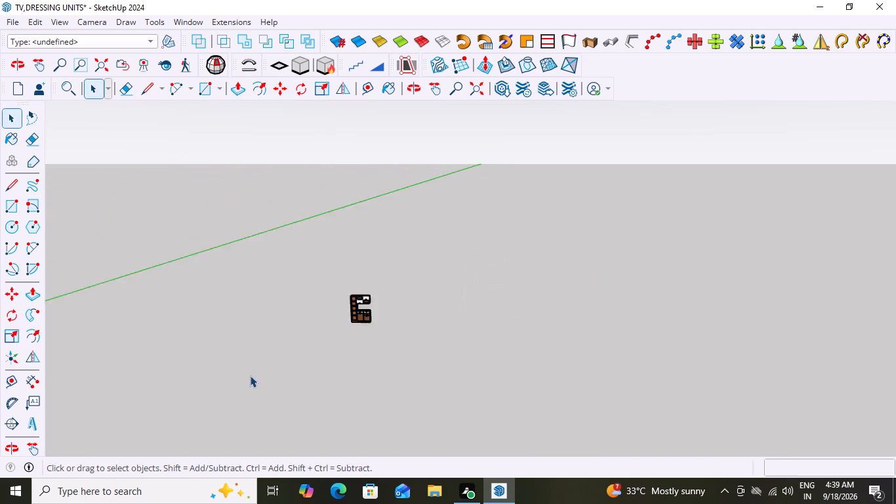
scroll(250, 375, "down", 18)
scroll(426, 435, "up", 7)
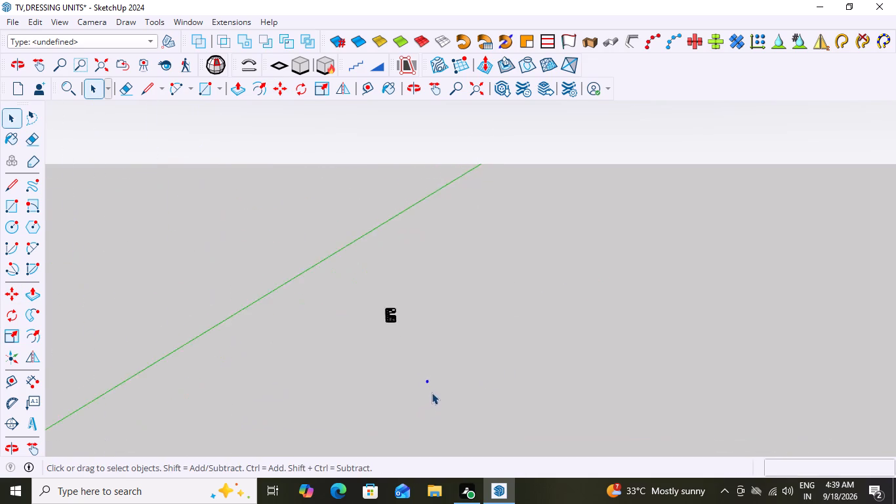
scroll(432, 392, "up", 12)
scroll(379, 377, "up", 6)
scroll(407, 378, "down", 4)
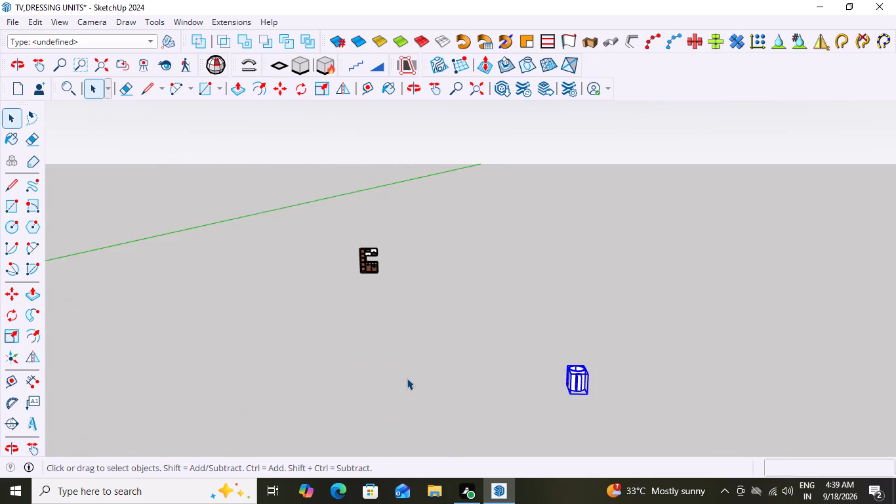
scroll(407, 378, "down", 2)
scroll(457, 390, "up", 4)
scroll(500, 360, "down", 3)
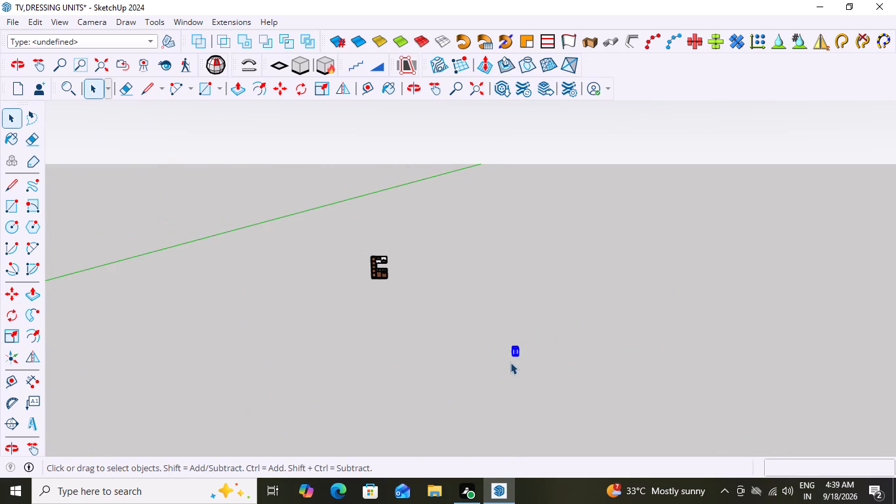
scroll(525, 348, "up", 3)
scroll(393, 356, "down", 1)
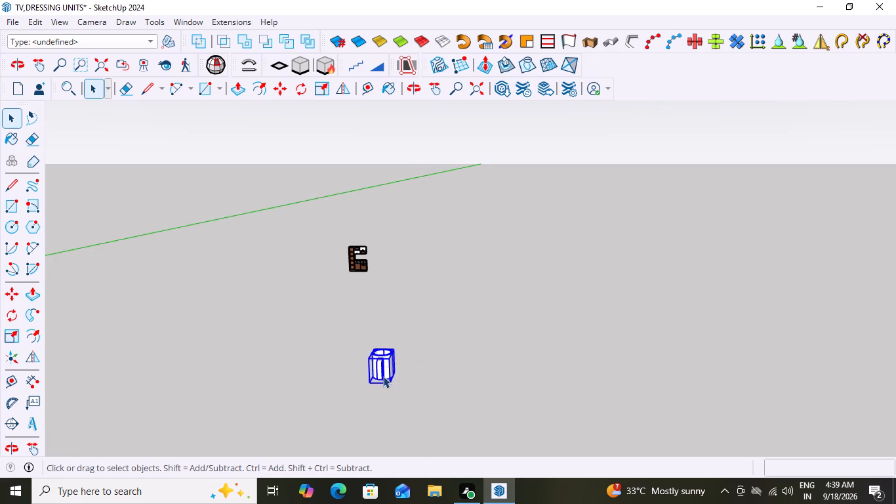
scroll(378, 389, "up", 3)
scroll(379, 388, "down", 2)
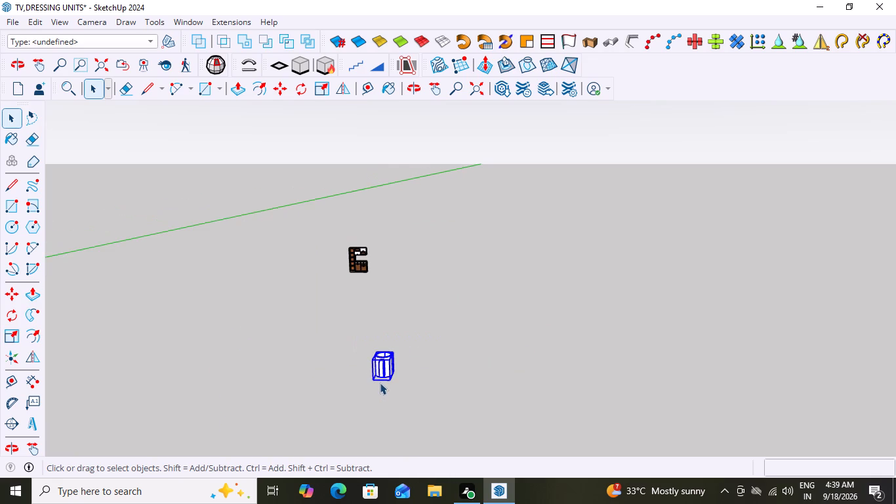
key("m")
left_click(389, 380)
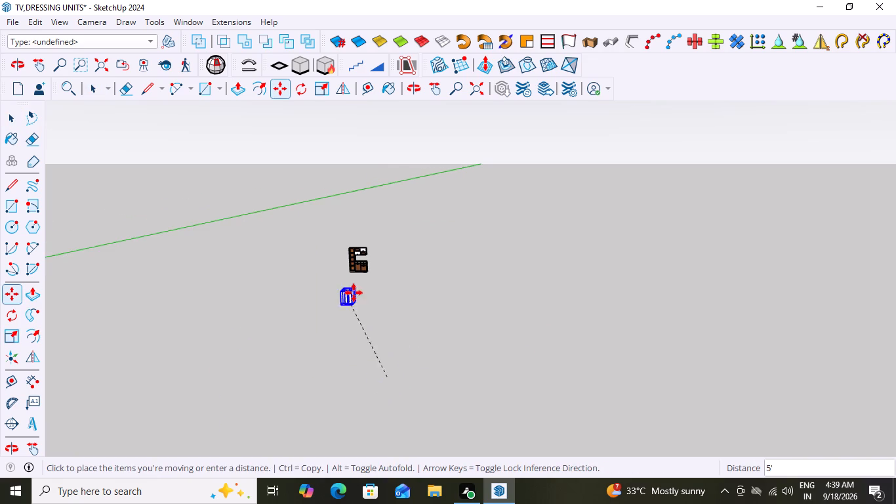
scroll(363, 249, "up", 14)
scroll(361, 273, "down", 4)
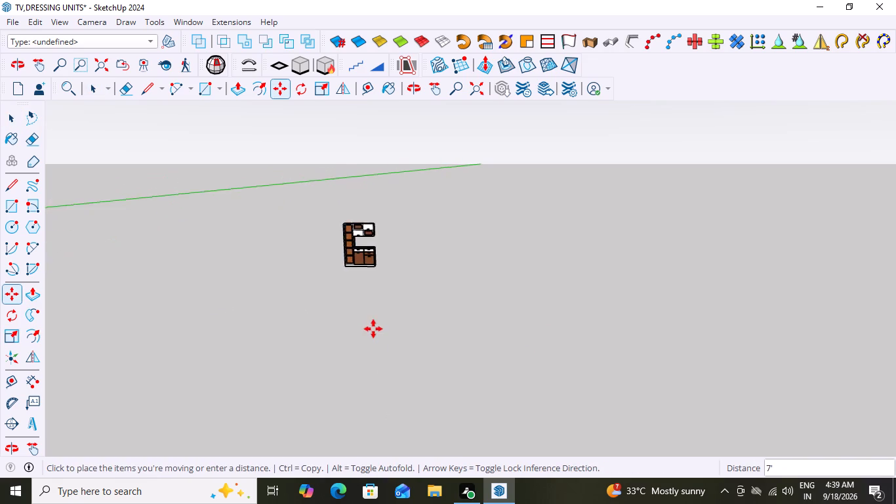
scroll(373, 337, "down", 4)
scroll(361, 268, "up", 9)
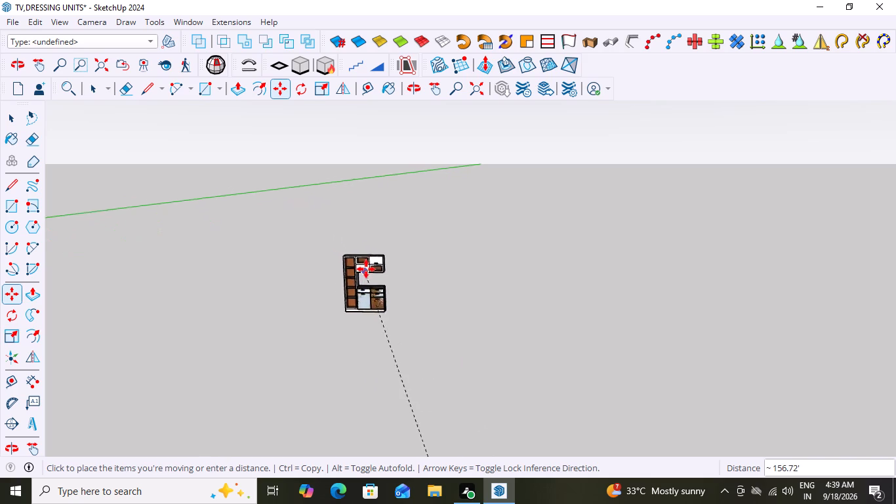
scroll(366, 269, "up", 10)
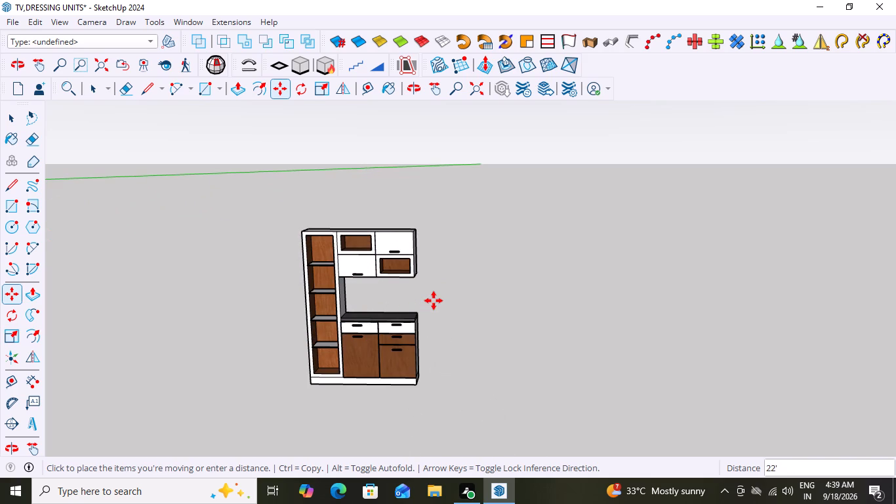
left_click(390, 316)
Inspect the metal cup's position and scale on the countertop, up close and against the whole cabinet.
scroll(417, 323, "up", 8)
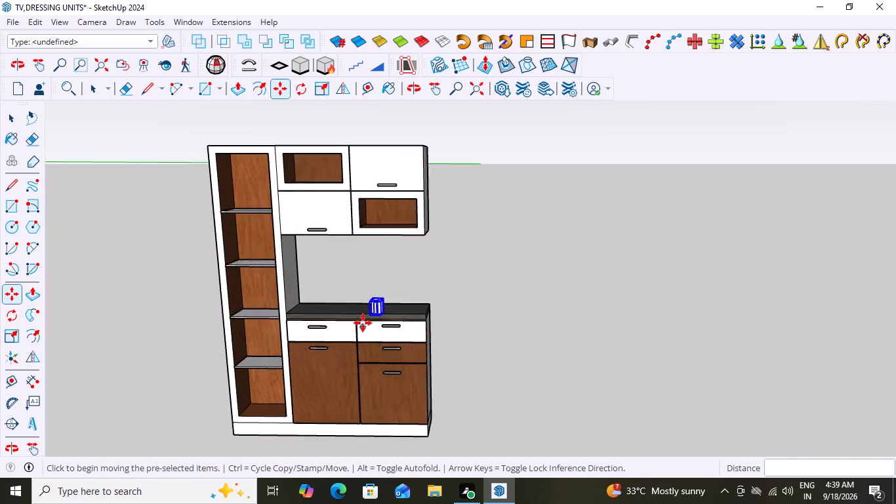
scroll(363, 323, "up", 5)
middle_click_drag(544, 322, 551, 378)
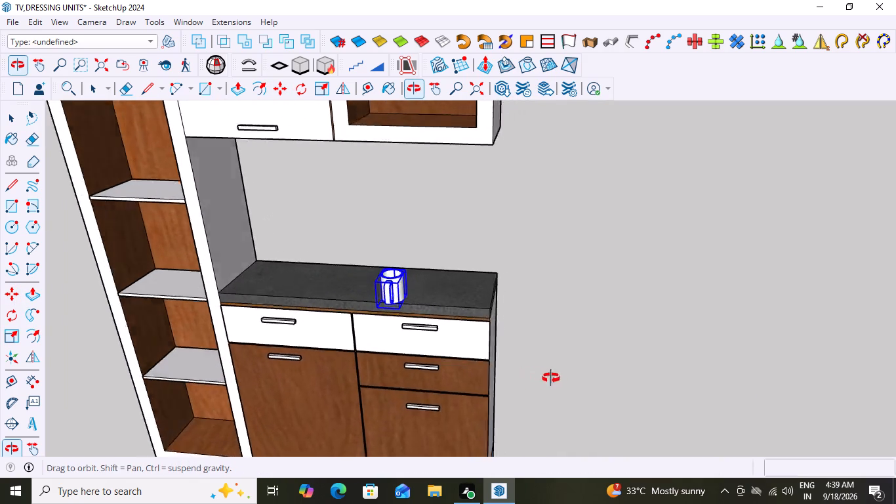
middle_click_drag(551, 378, 577, 377)
scroll(577, 377, "down", 4)
middle_click_drag(583, 391, 492, 363)
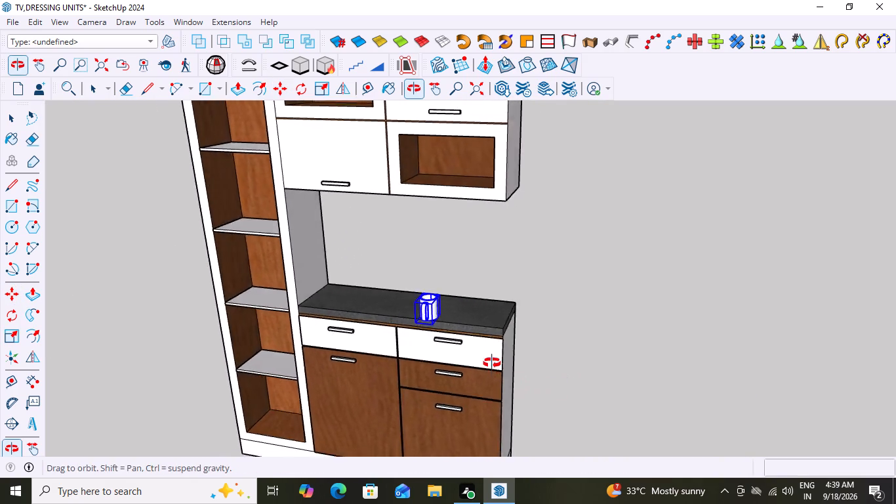
middle_click_drag(492, 363, 527, 333)
scroll(508, 344, "down", 9)
scroll(548, 379, "up", 4)
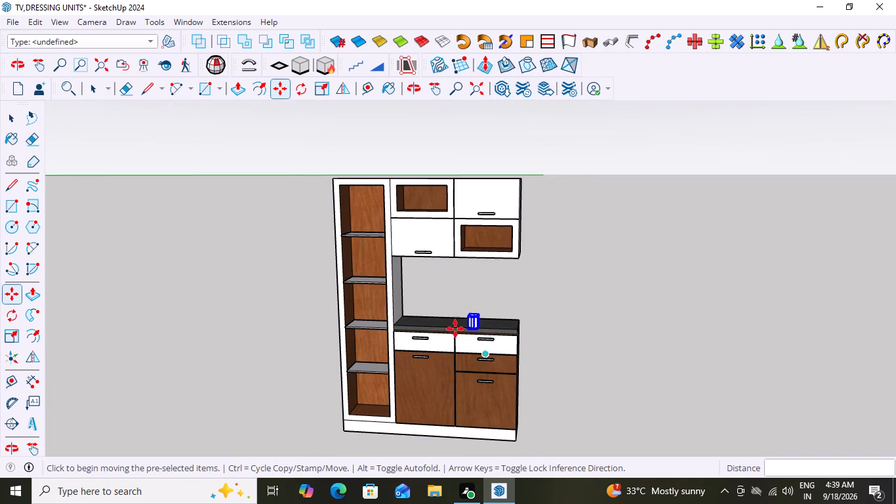
scroll(450, 321, "up", 18)
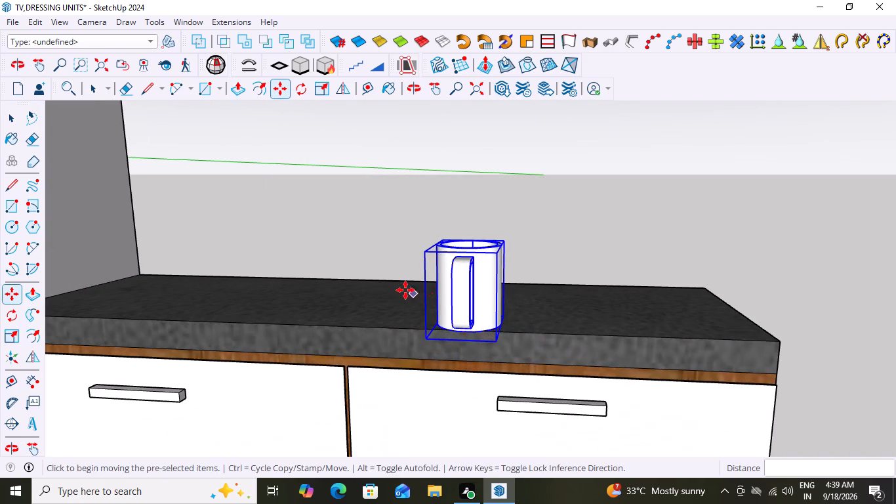
scroll(426, 310, "down", 6)
scroll(430, 276, "up", 2)
scroll(430, 268, "down", 10)
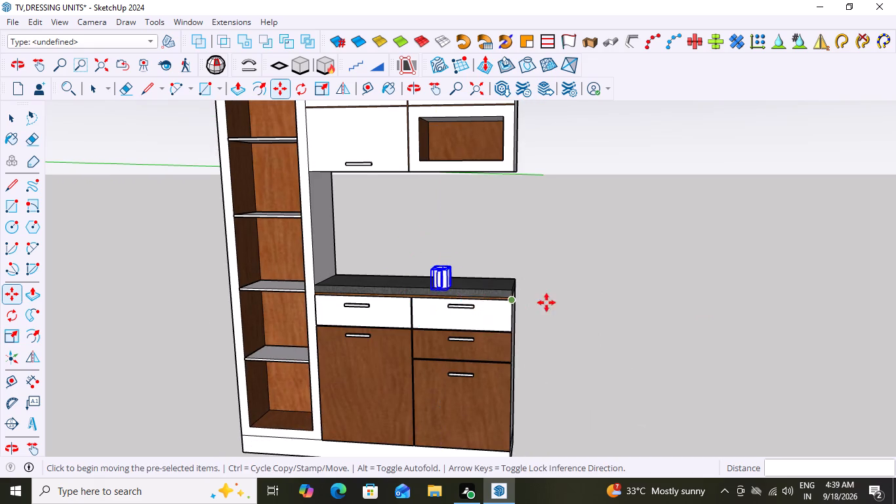
scroll(573, 304, "down", 4)
middle_click_drag(561, 311, 598, 314)
scroll(592, 274, "down", 5)
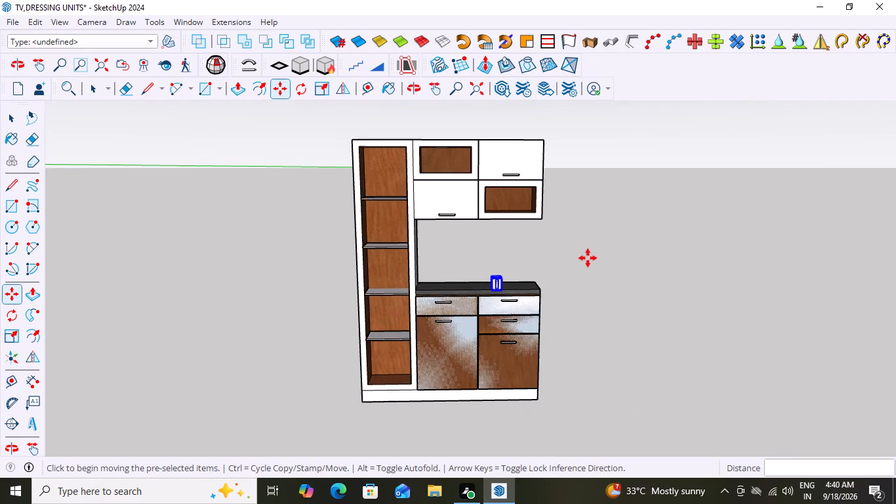
scroll(588, 258, "down", 2)
middle_click_drag(592, 213, 601, 208)
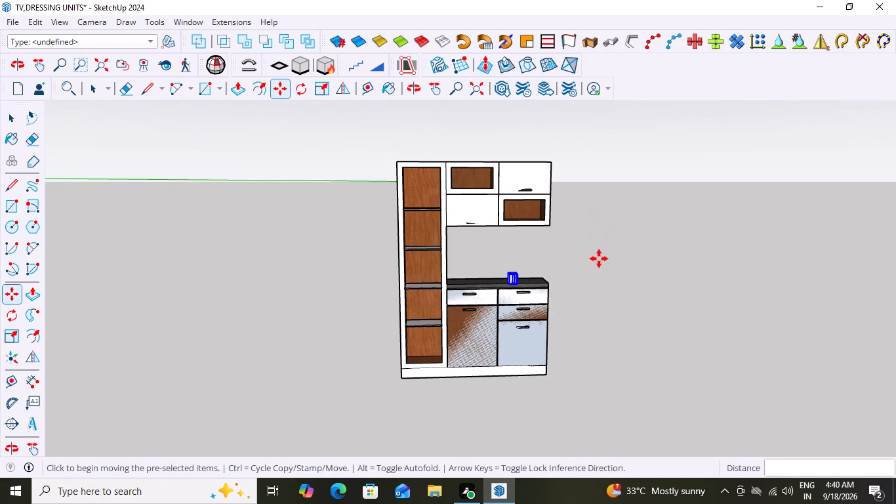
key("space")
middle_click_drag(651, 274, 638, 279)
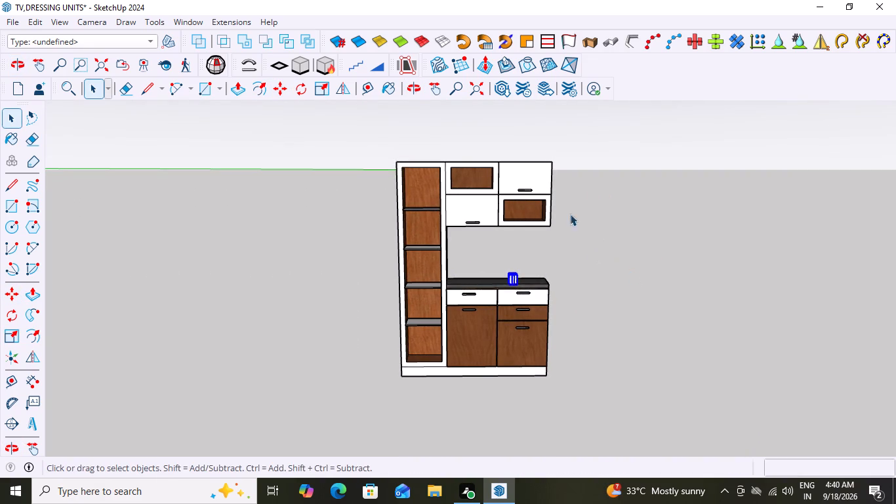
Search the 3D Warehouse models for "combination cups".
left_click(186, 23)
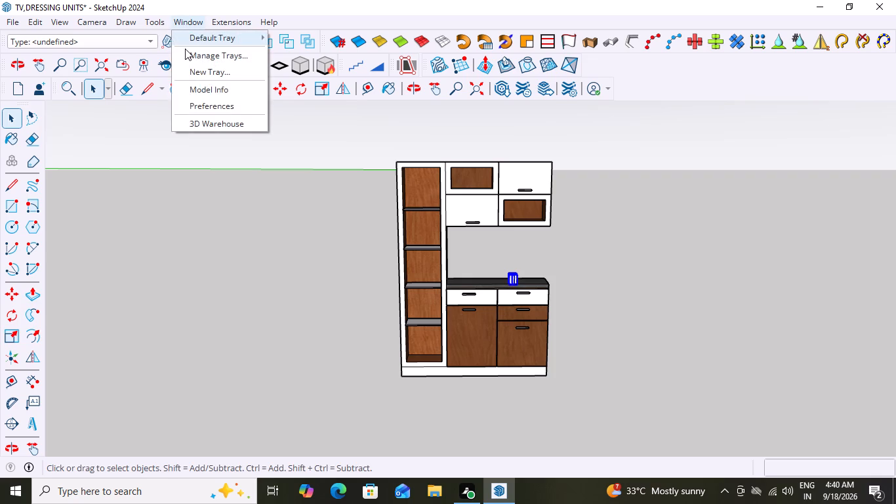
left_click(195, 123)
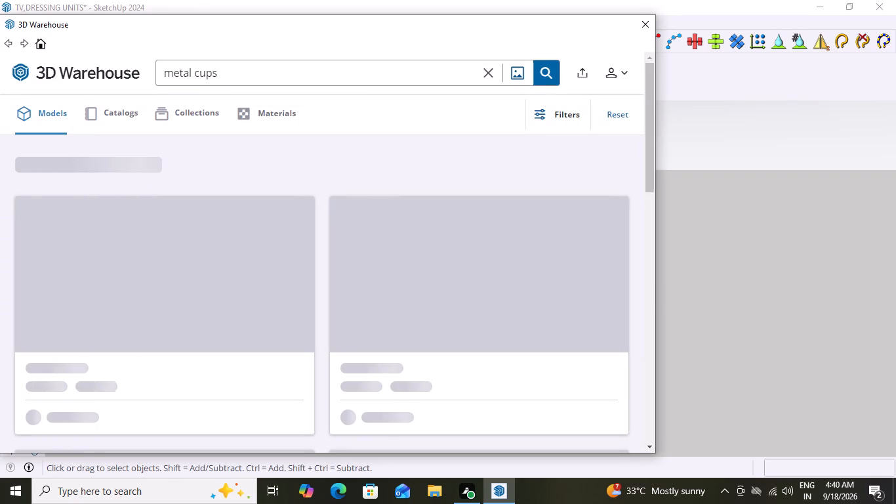
left_click(192, 73)
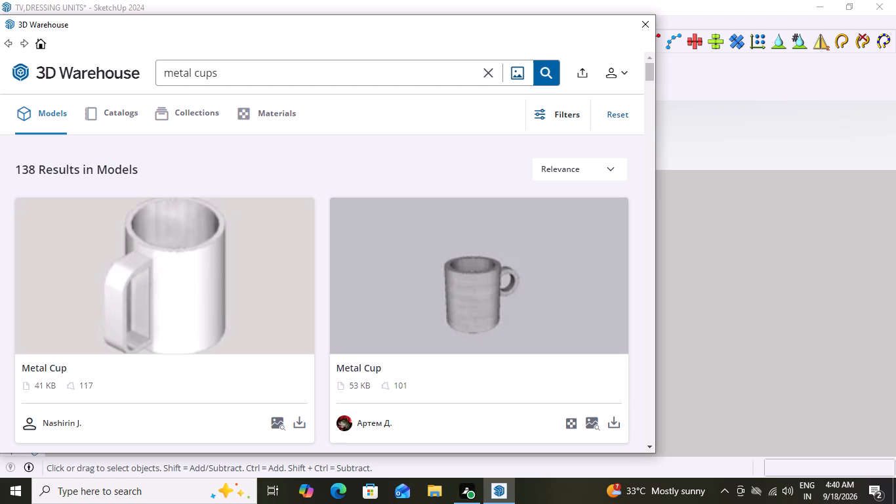
key("BackSpace")
key("BackSpace")
key("BackSpace")
key("BackSpace")
key("BackSpace")
key("BackSpace")
left_click(159, 72)
type("com")
type("bination")
key("space")
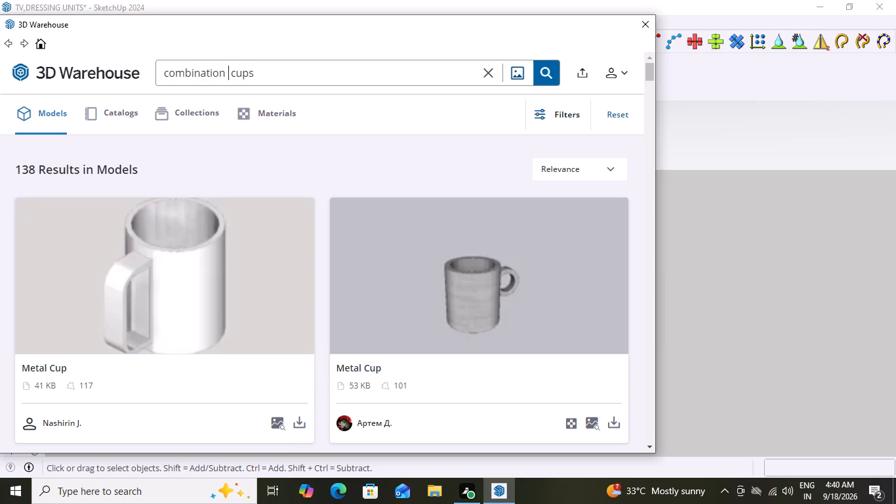
left_click(545, 68)
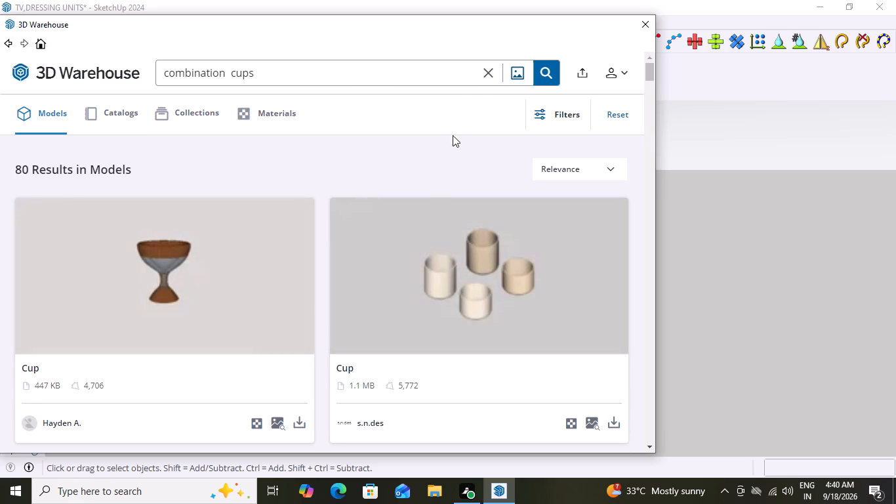
Look through the combination cups results for a cup set suited to the cabinet, including the four beige cups.
scroll(456, 230, "down", 8)
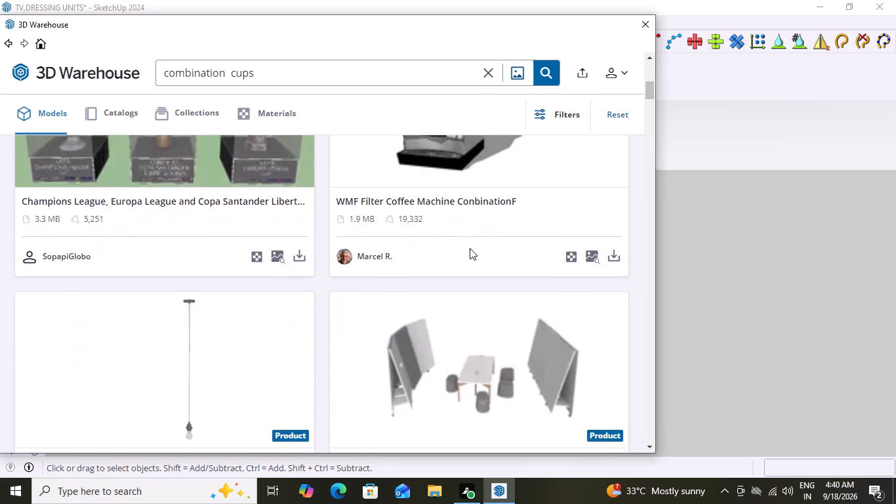
scroll(470, 248, "down", 8)
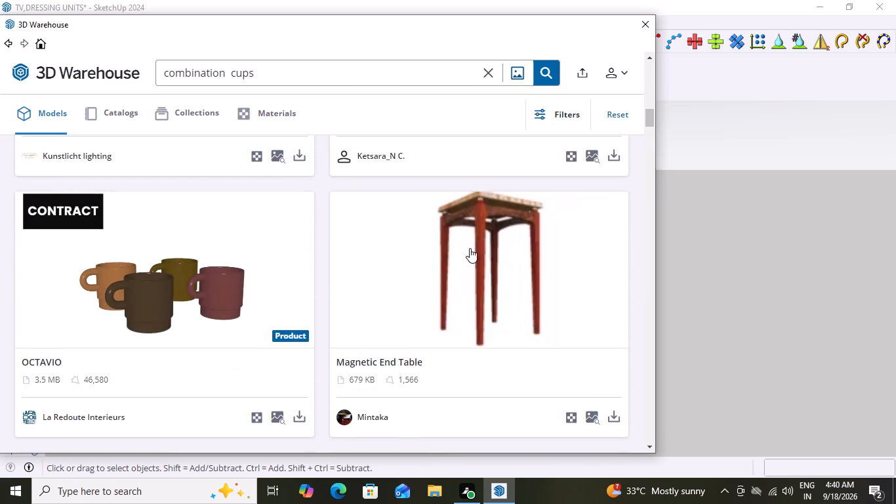
scroll(470, 248, "down", 7)
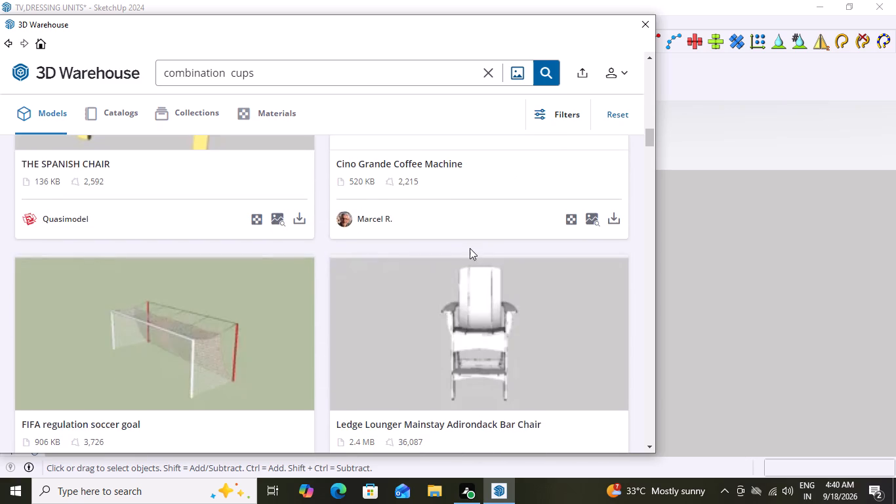
scroll(470, 248, "down", 12)
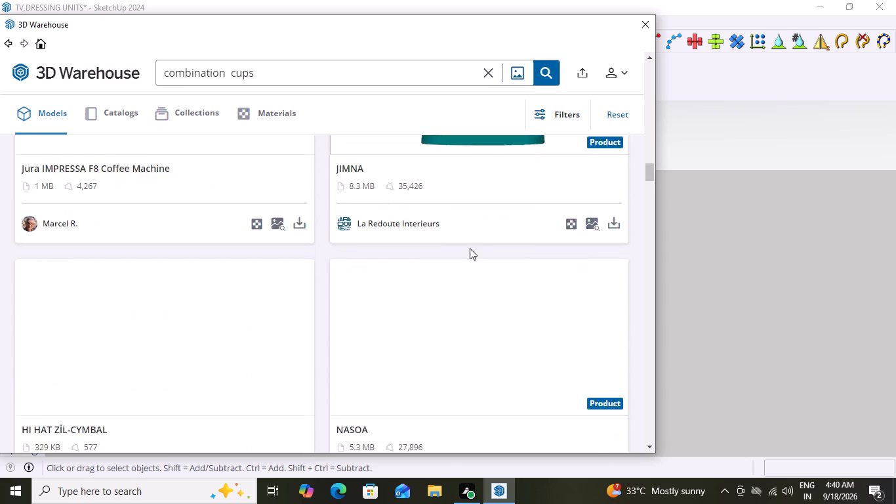
scroll(470, 248, "down", 4)
scroll(470, 248, "up", 11)
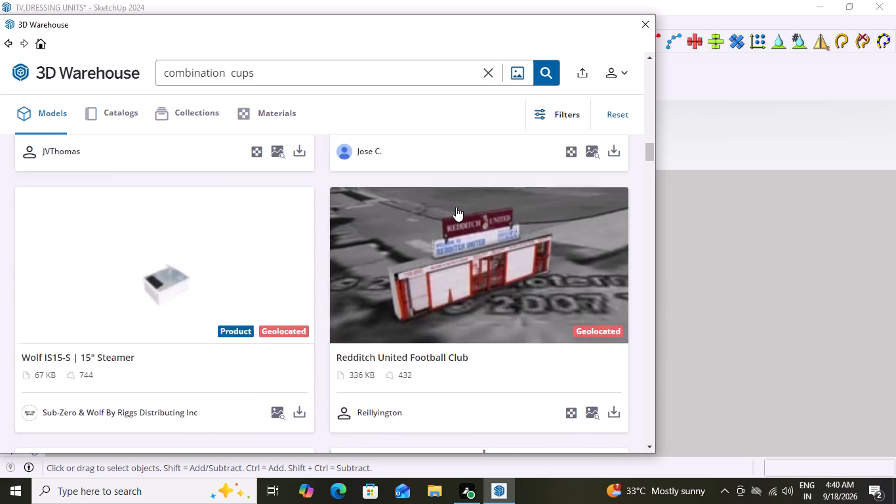
scroll(456, 207, "up", 20)
scroll(456, 207, "up", 13)
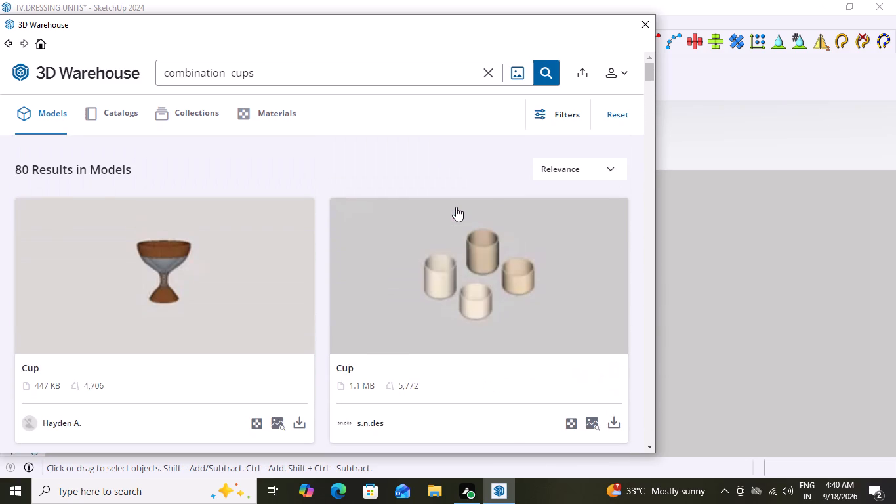
scroll(456, 207, "up", 11)
scroll(314, 253, "up", 9)
scroll(432, 277, "down", 2)
scroll(374, 272, "up", 3)
Download the four beige cups model into the scene and place it on the dark countertop, beside the white metal cup.
left_click(616, 425)
left_click(275, 249)
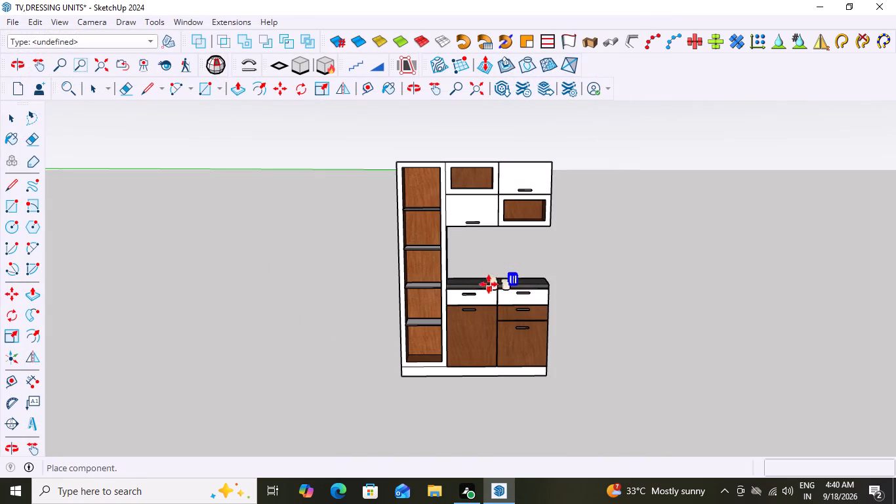
left_click(478, 283)
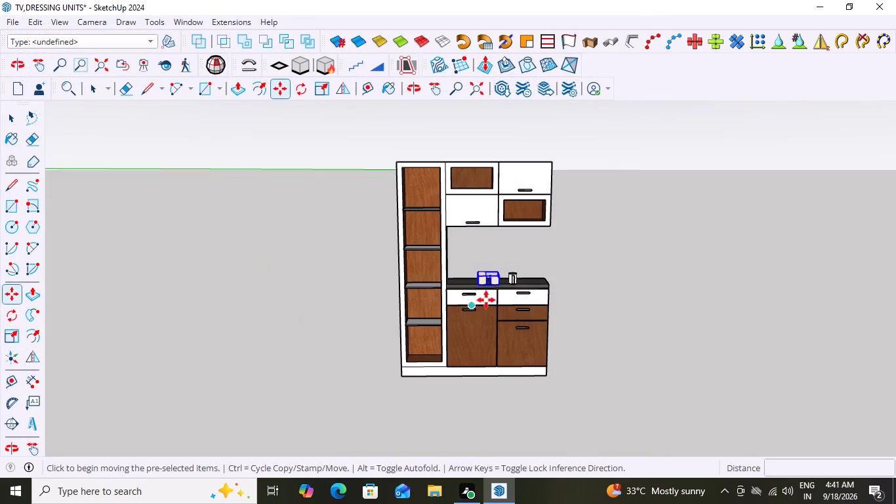
scroll(493, 278, "up", 18)
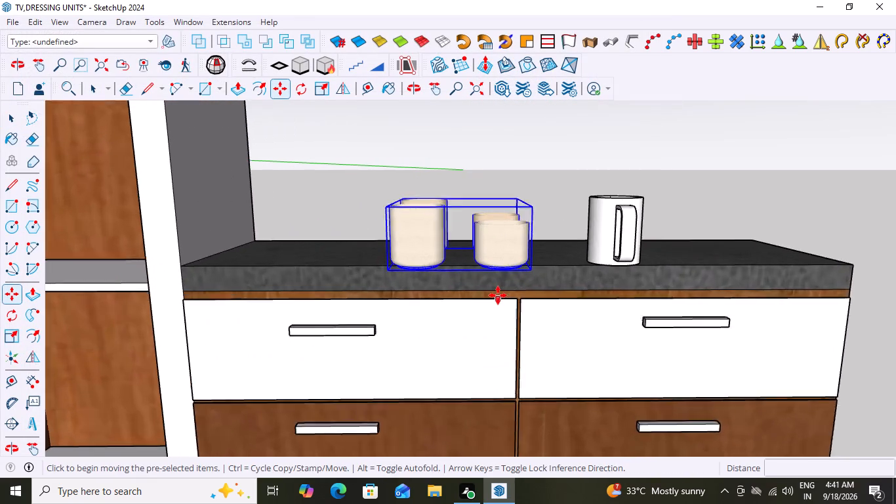
scroll(498, 295, "up", 3)
scroll(440, 282, "down", 13)
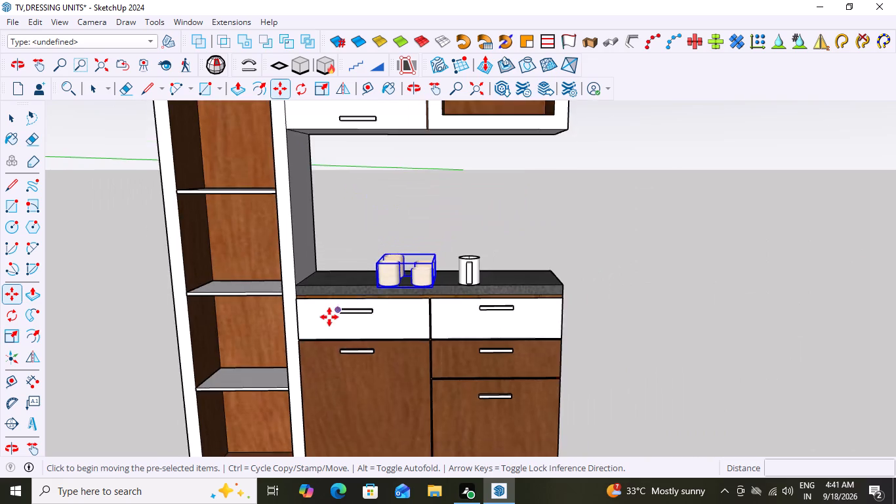
scroll(329, 317, "down", 3)
scroll(316, 374, "down", 1)
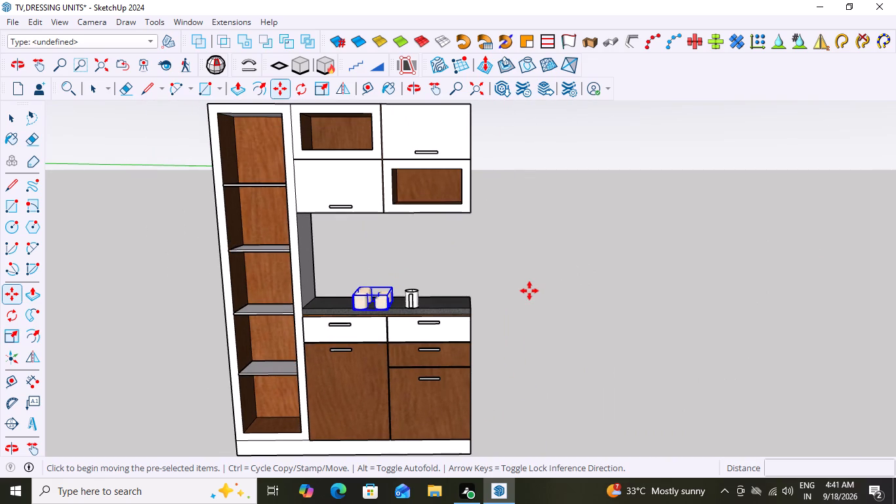
key("space")
Inspect the beige cup set's seating and scale on the countertop, up close and against the whole cabinet.
scroll(367, 299, "up", 19)
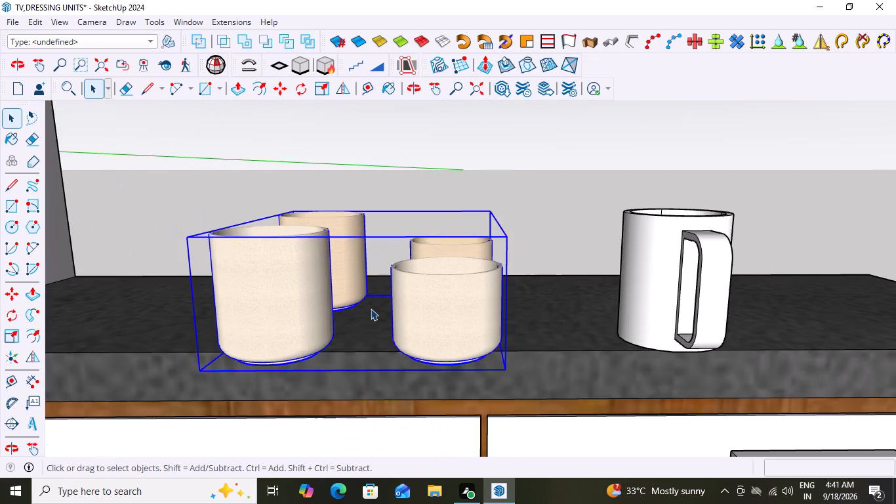
scroll(371, 308, "up", 3)
middle_click_drag(388, 306, 238, 322)
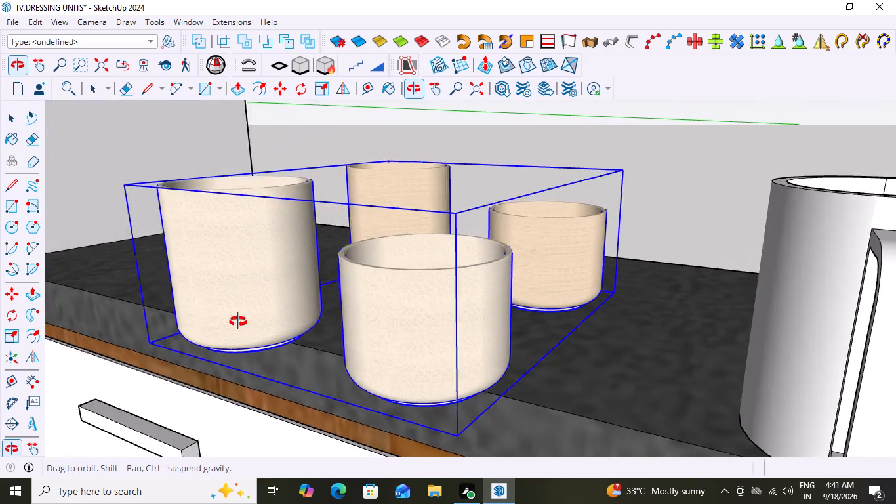
middle_click_drag(238, 322, 443, 331)
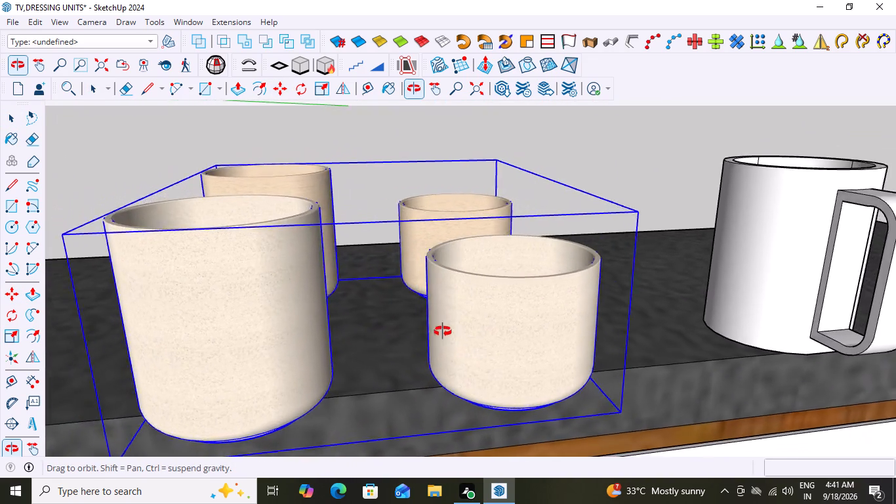
middle_click_drag(443, 331, 479, 301)
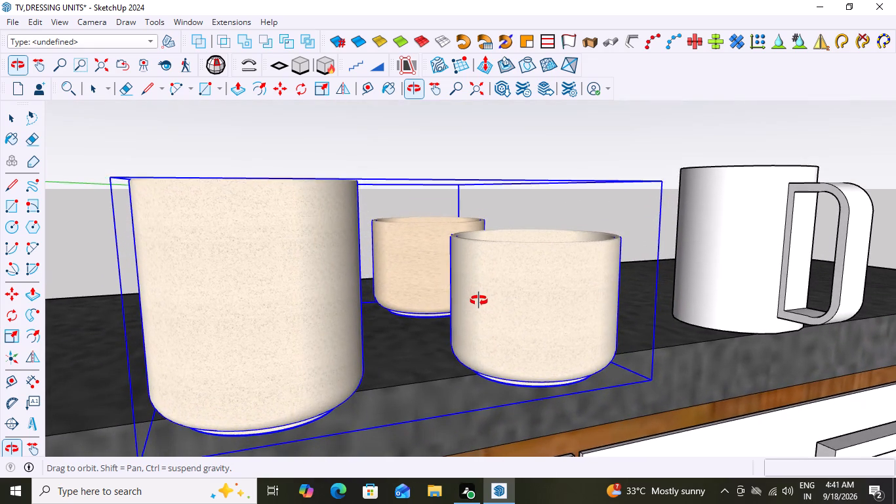
middle_click_drag(479, 301, 476, 303)
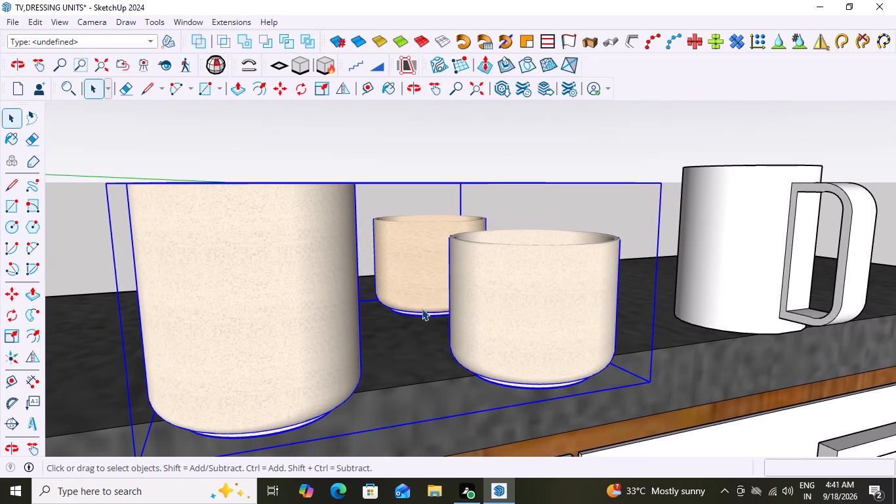
scroll(408, 308, "down", 8)
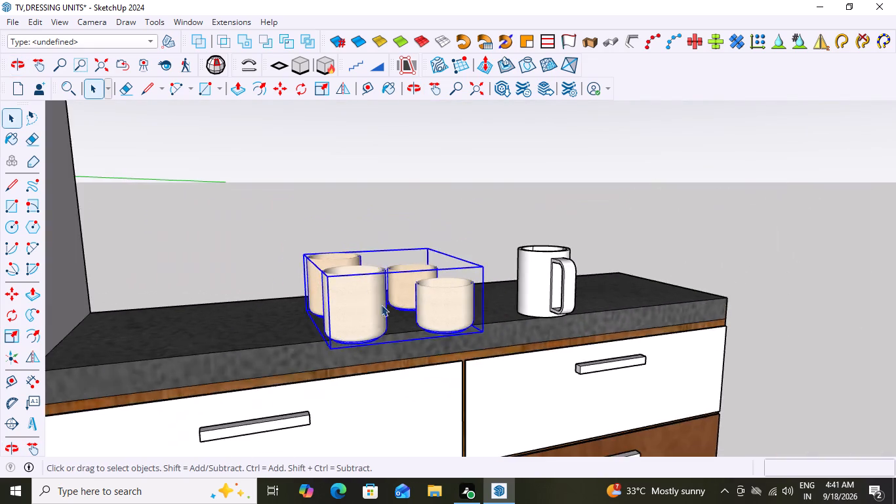
scroll(381, 304, "down", 9)
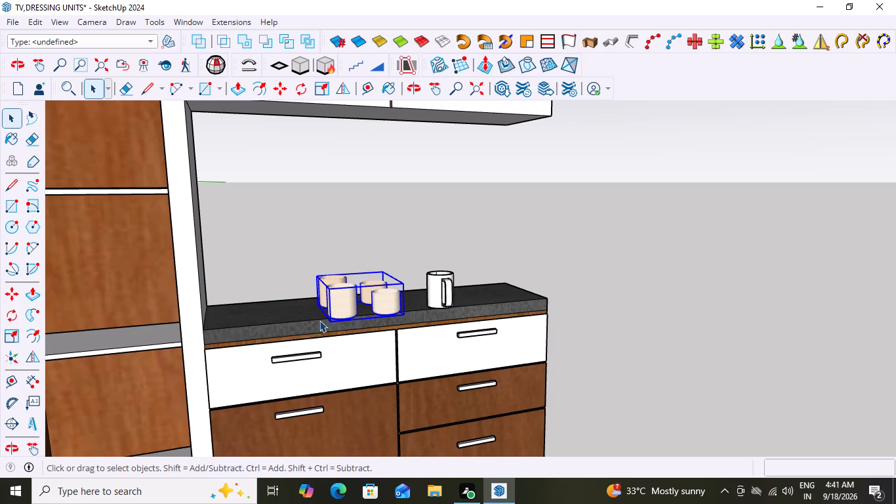
scroll(321, 320, "down", 13)
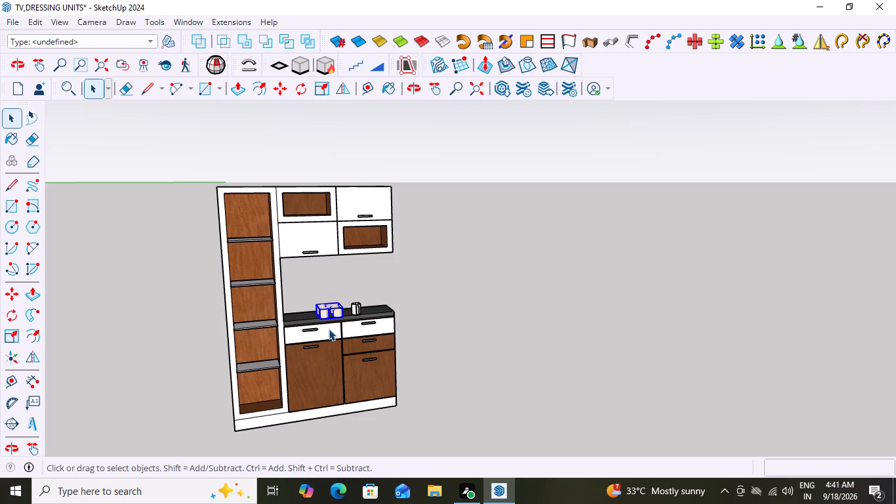
middle_click_drag(460, 338, 382, 322)
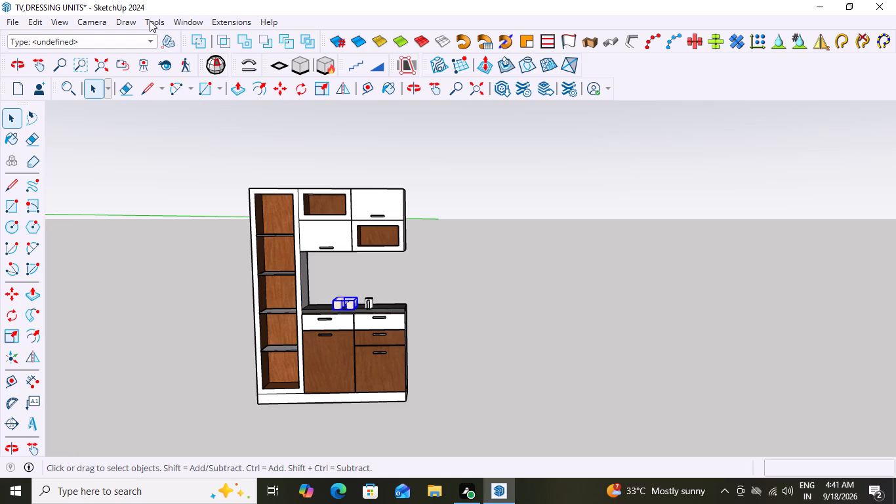
Search the 3D Warehouse models for "plates".
left_click(186, 21)
left_click(205, 127)
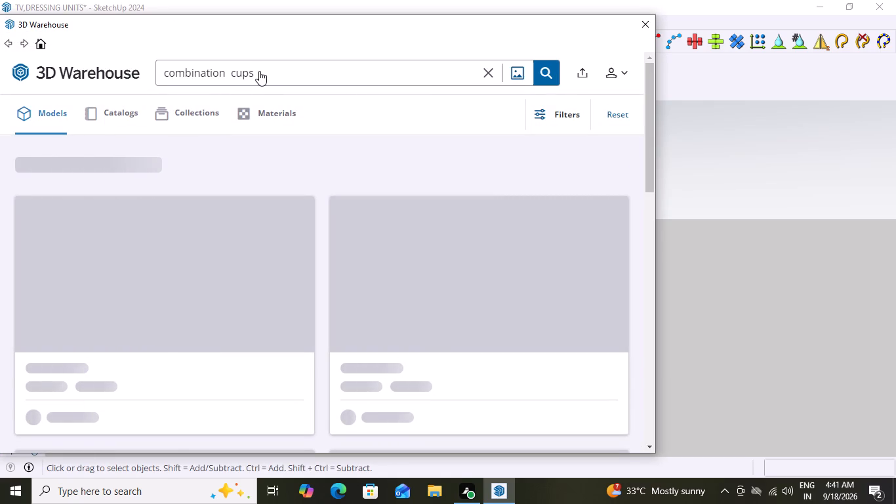
left_click(259, 71)
left_click(264, 68)
left_click(251, 73)
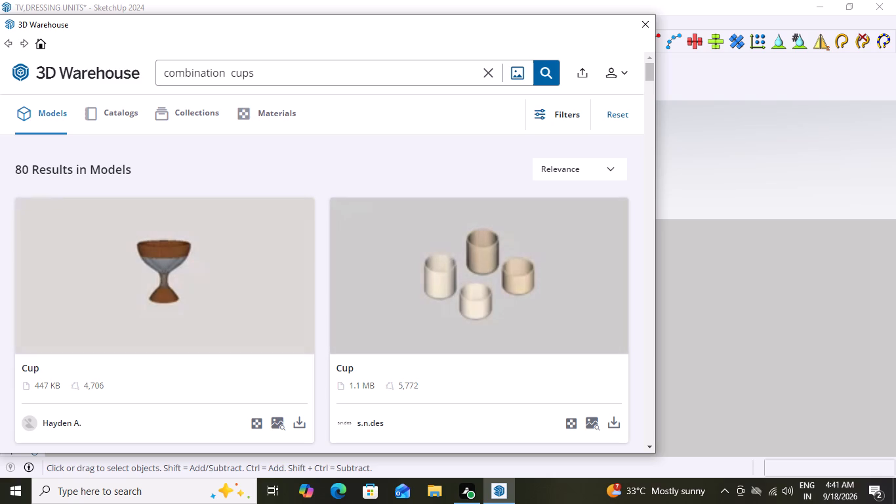
key("BackSpace")
key("BackSpace")
key("BackSpace")
key("BackSpace")
key("BackSpace")
key("BackSpace")
key("BackSpace")
key("BackSpace")
key("BackSpace")
key("BackSpace")
key("BackSpace")
key("BackSpace")
key("BackSpace")
key("BackSpace")
key("BackSpace")
key("BackSpace")
key("BackSpace")
key("BackSpace")
key("BackSpace")
key("BackSpace")
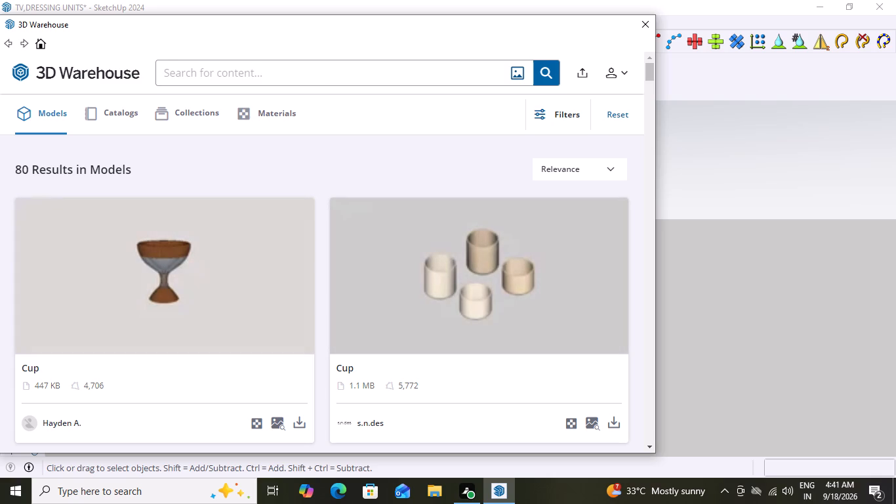
type("plats")
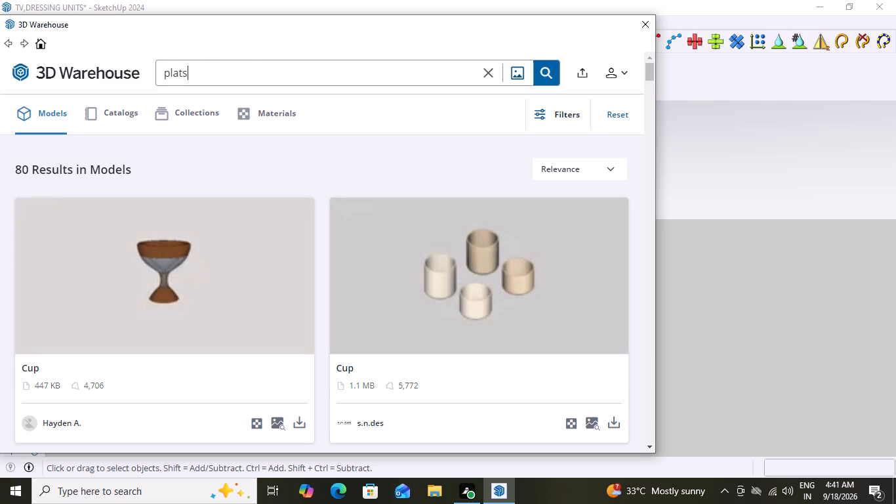
key("BackSpace")
type("es")
left_click(543, 69)
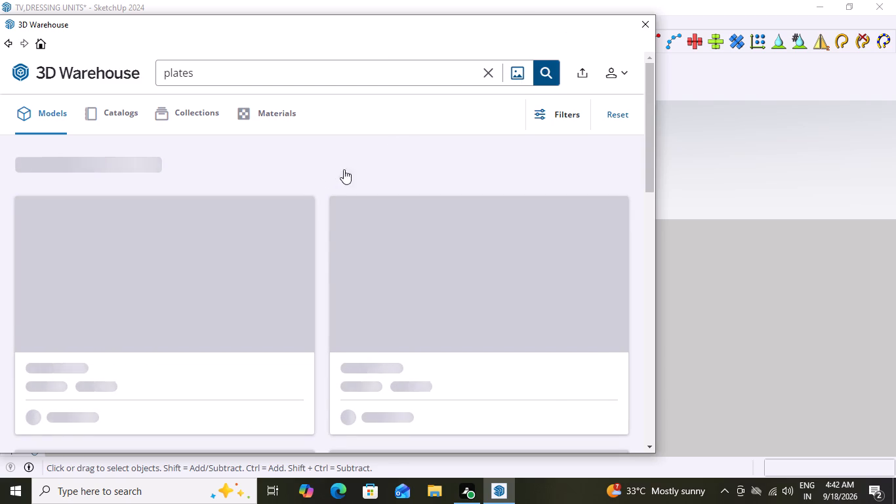
Look through the plates results for a set suited to the cabinet countertop, including stacked plates and plates with a bowl.
scroll(344, 225, "down", 7)
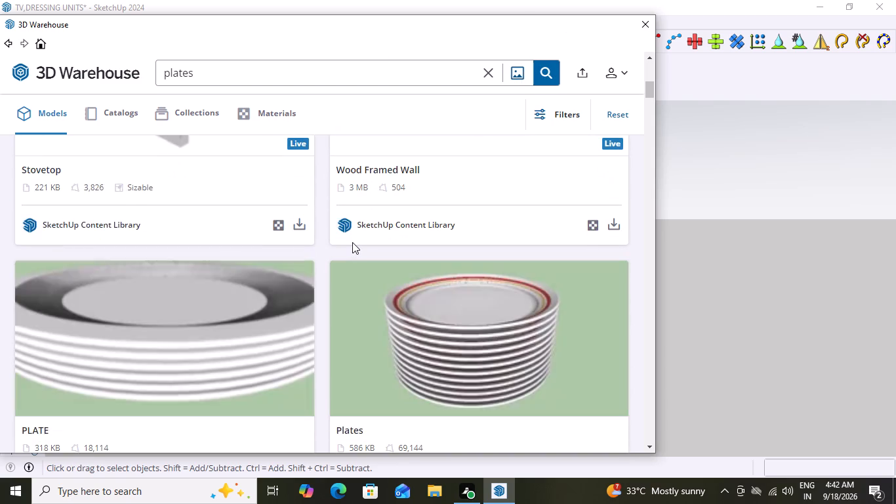
scroll(352, 242, "down", 2)
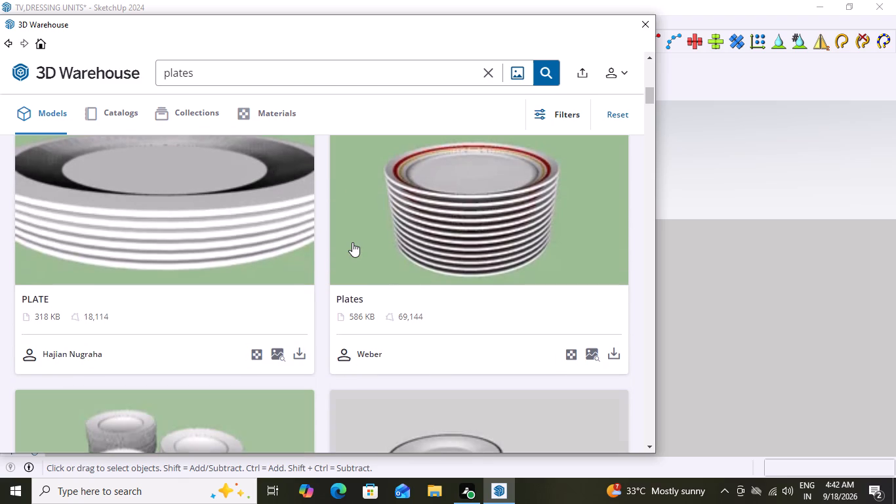
scroll(352, 242, "down", 4)
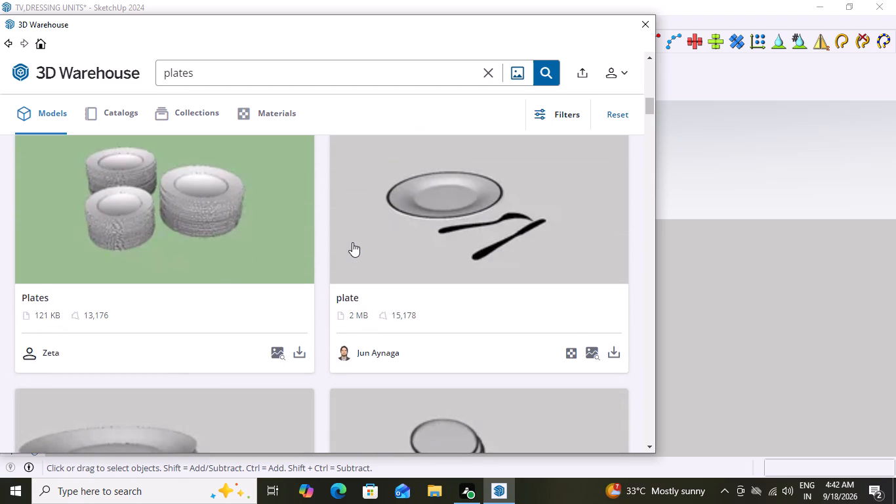
scroll(352, 242, "down", 3)
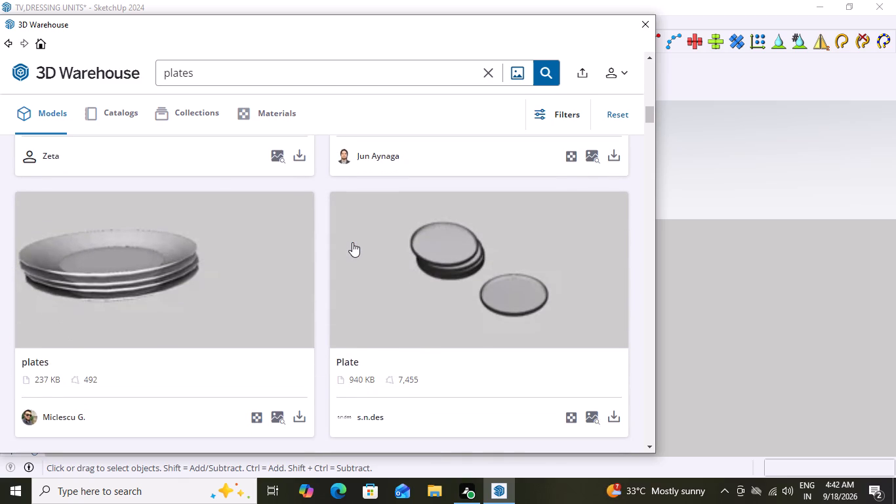
scroll(352, 242, "down", 7)
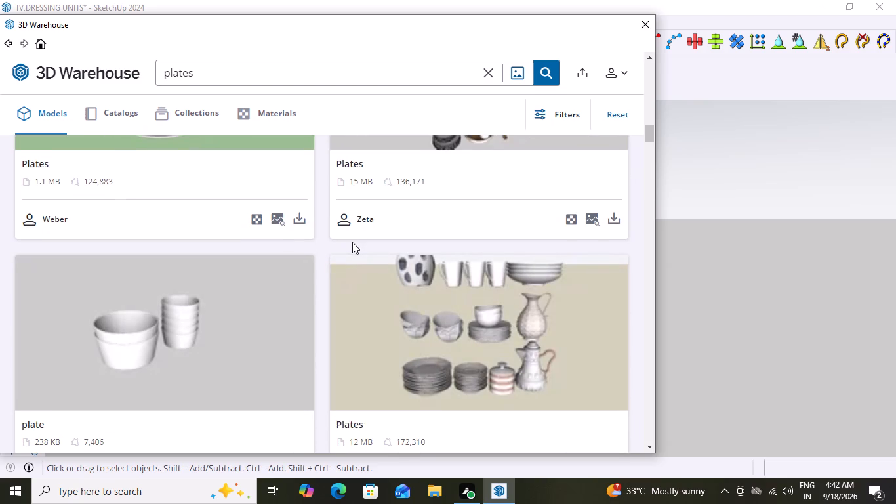
scroll(352, 242, "down", 1)
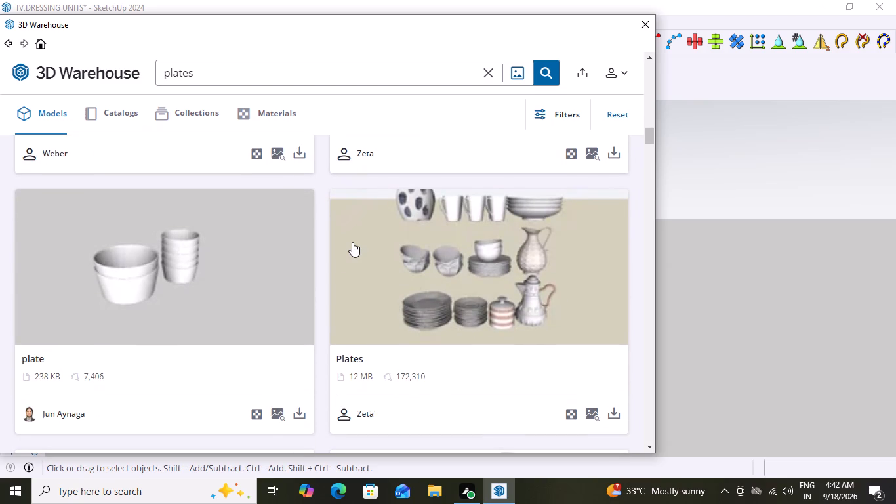
scroll(352, 242, "down", 6)
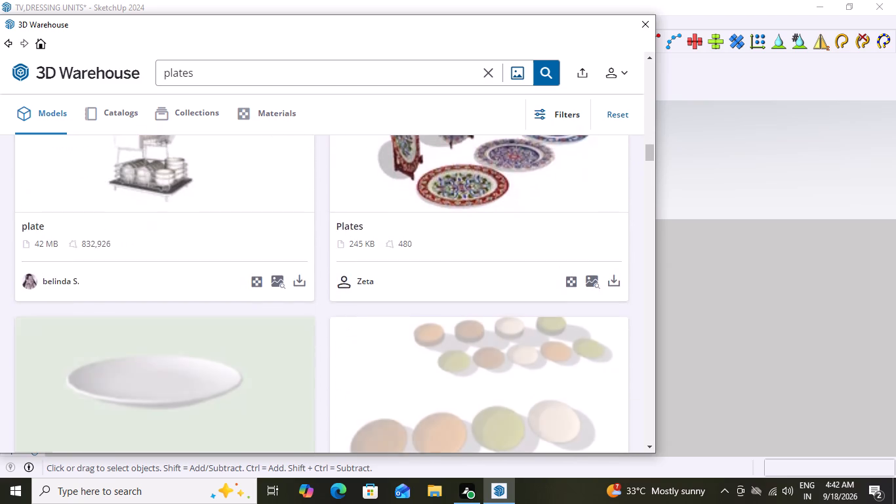
scroll(352, 242, "down", 6)
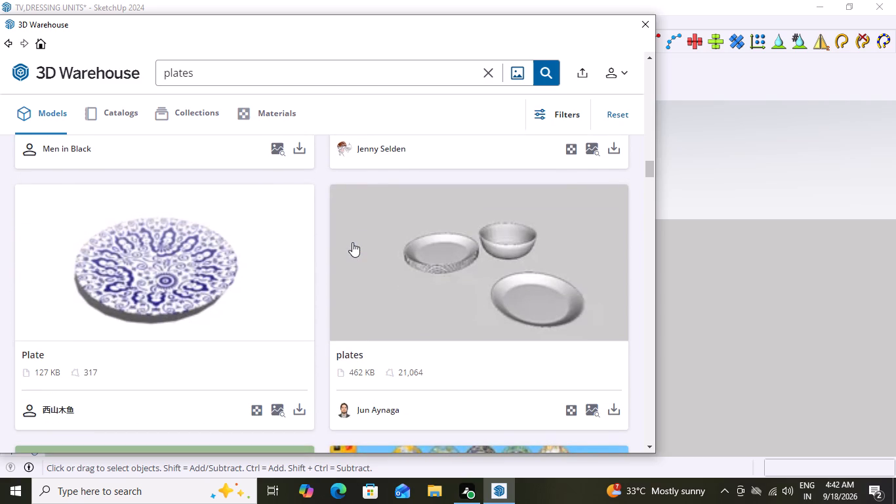
scroll(486, 266, "down", 4)
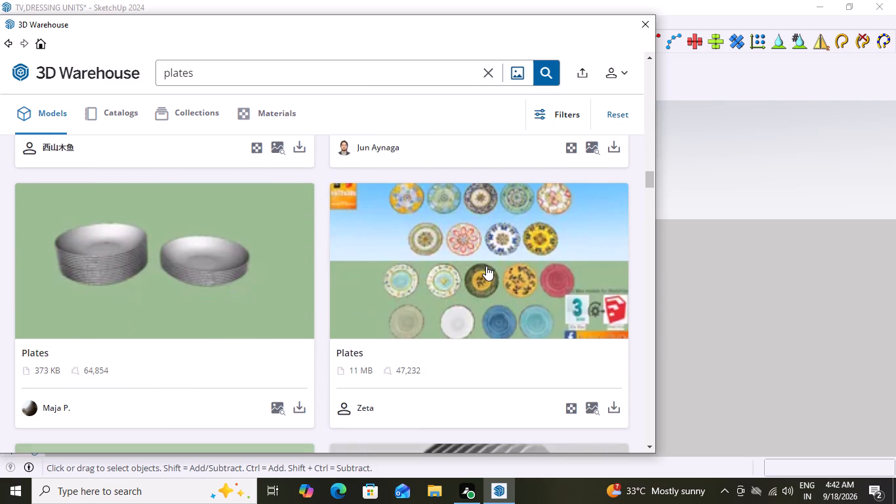
scroll(486, 266, "down", 4)
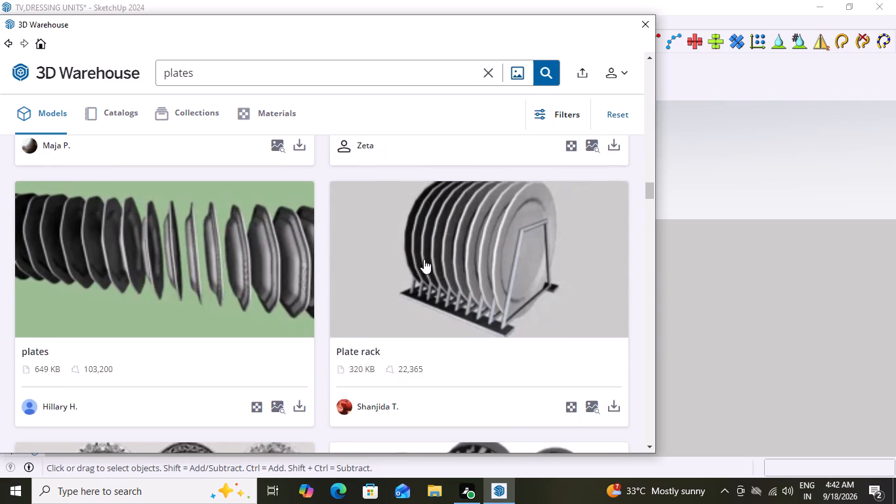
scroll(413, 260, "down", 8)
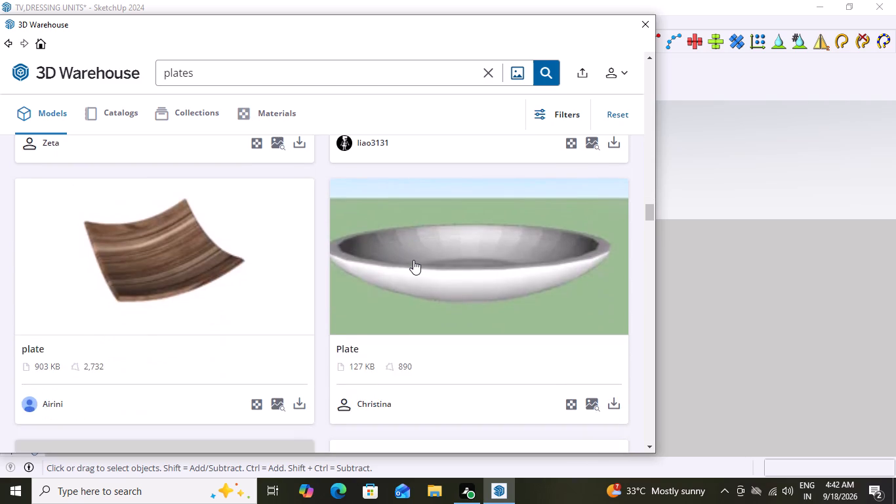
scroll(413, 260, "down", 7)
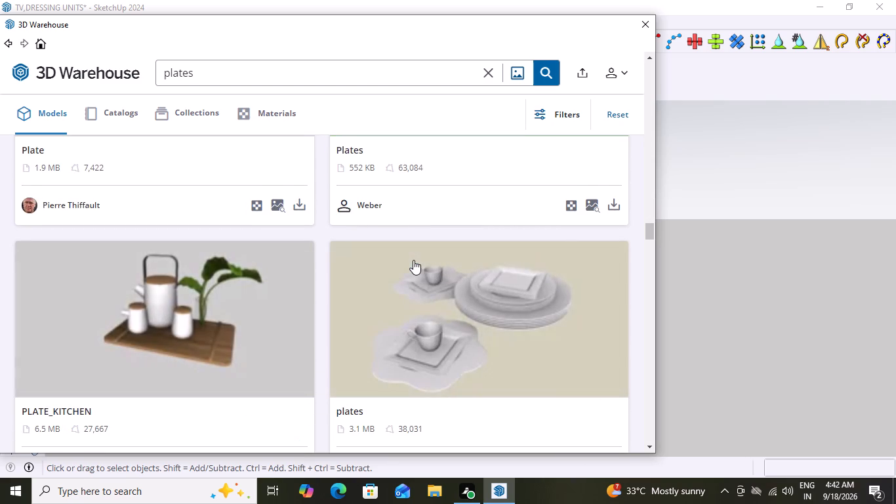
scroll(413, 260, "down", 7)
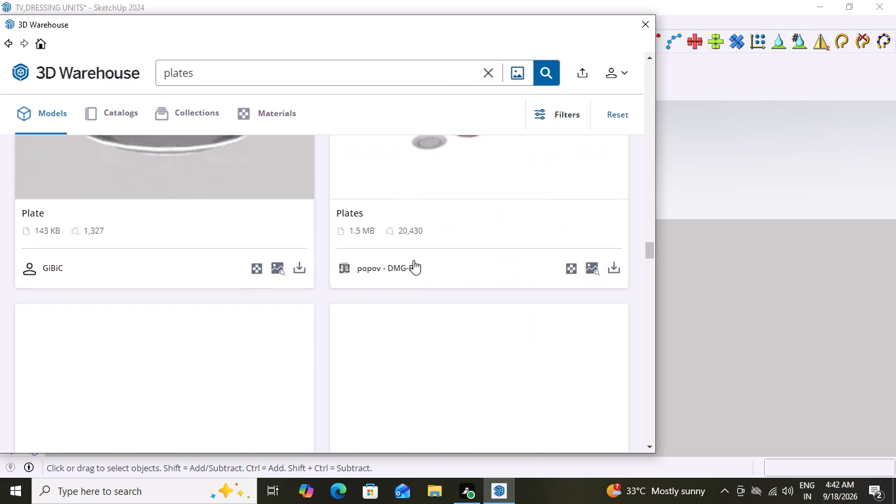
scroll(413, 260, "down", 3)
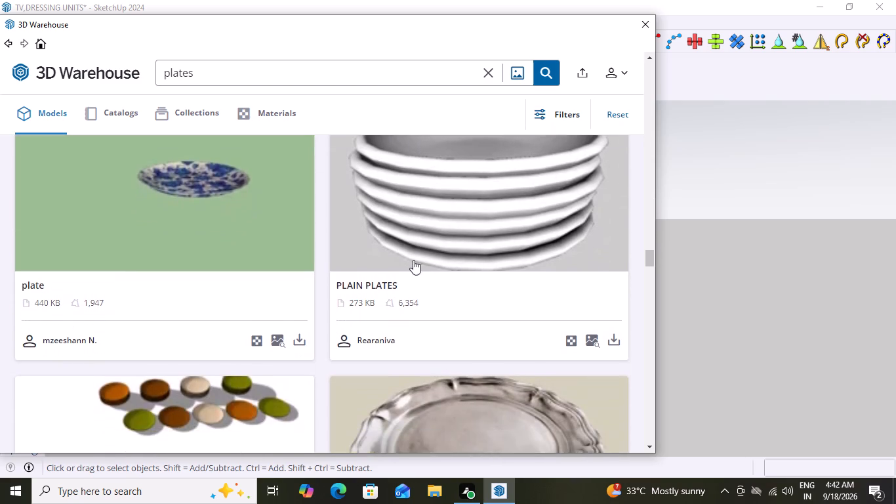
scroll(413, 260, "down", 3)
scroll(415, 268, "up", 6)
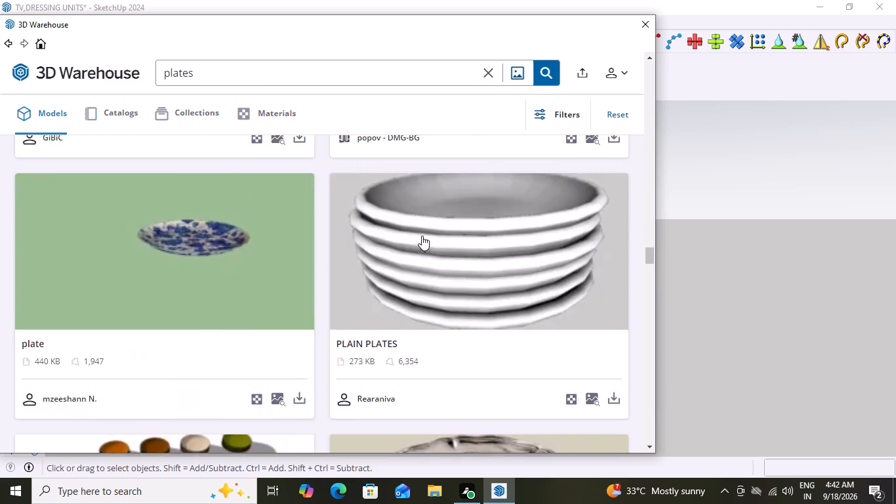
scroll(422, 236, "up", 20)
scroll(422, 236, "up", 10)
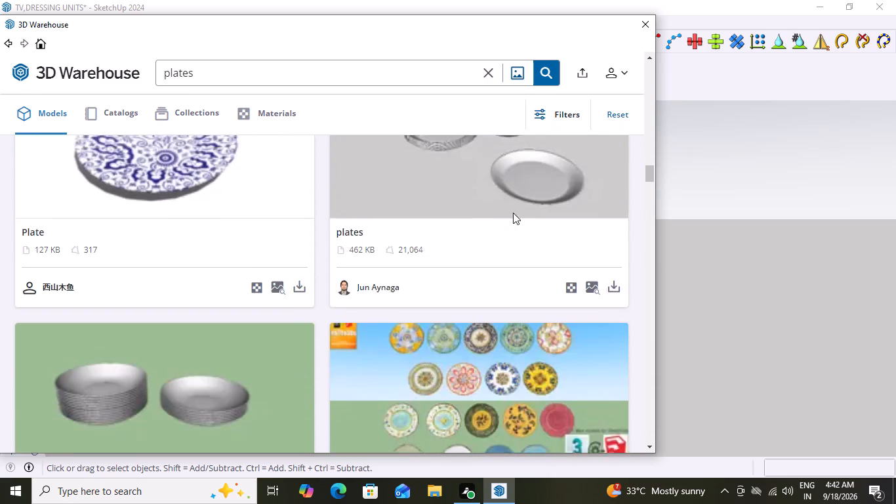
scroll(513, 213, "up", 3)
scroll(507, 219, "down", 3)
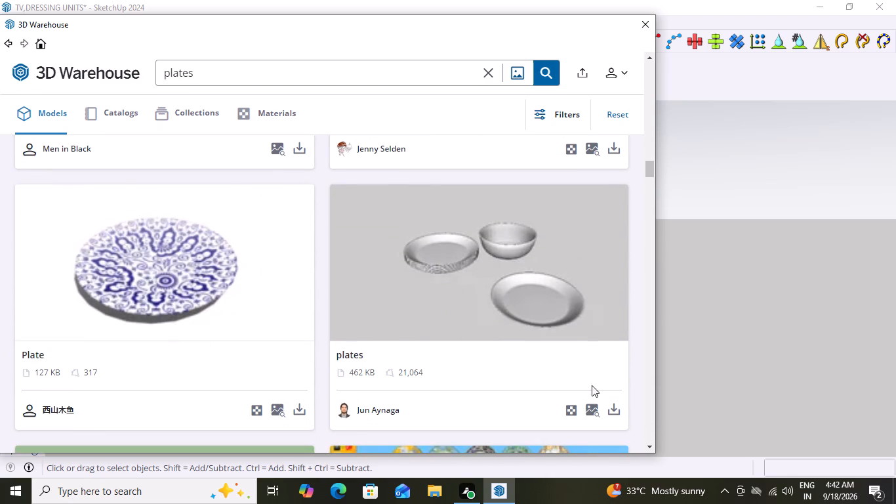
Download the "plates" model with stacked plates, a bowl and a single plate, and place it on the dark countertop beside the metal cup.
left_click(615, 410)
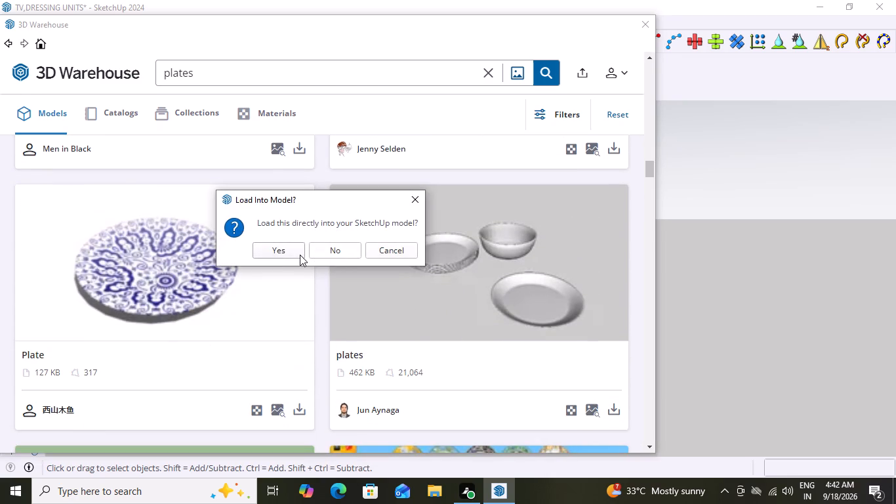
left_click(281, 253)
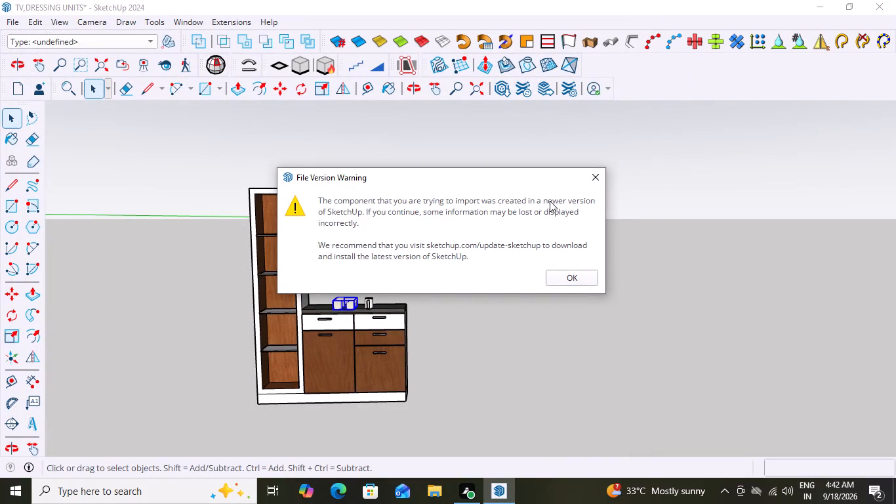
left_click(568, 278)
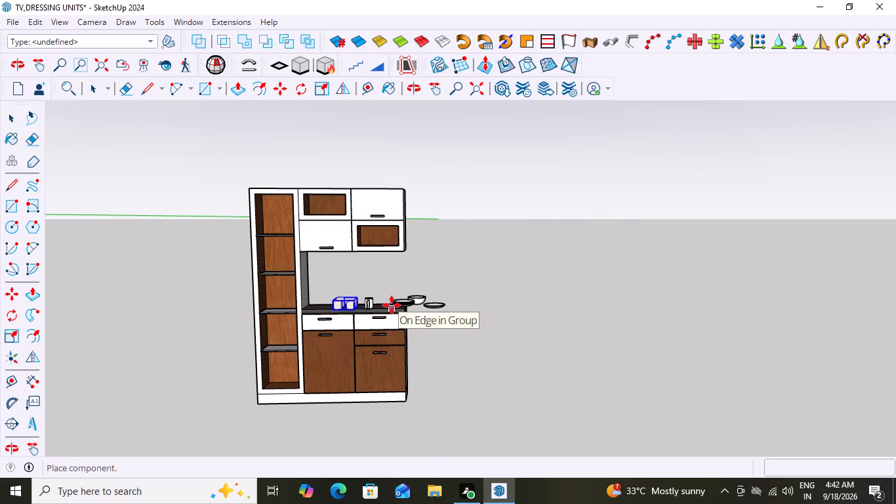
left_click(390, 303)
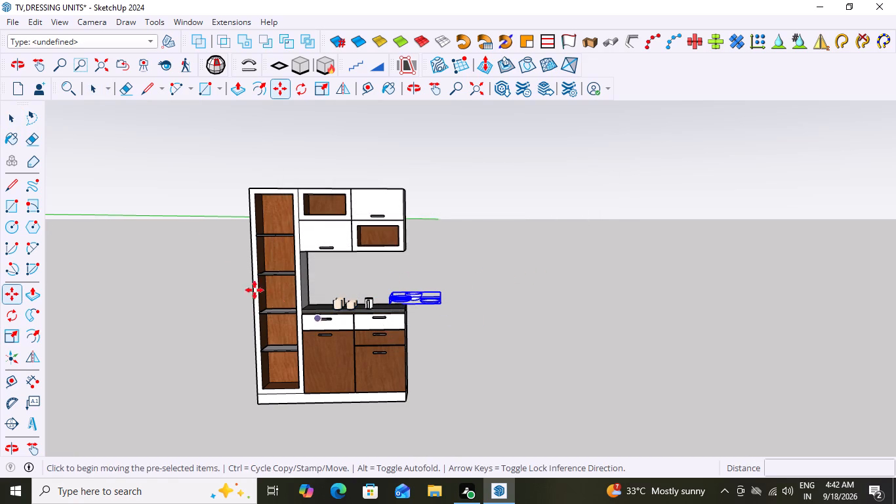
Reopen 3D Warehouse and look through the "plates" results again for further crockery, comparing the plate stacks and bowl sets.
left_click(195, 25)
left_click(203, 124)
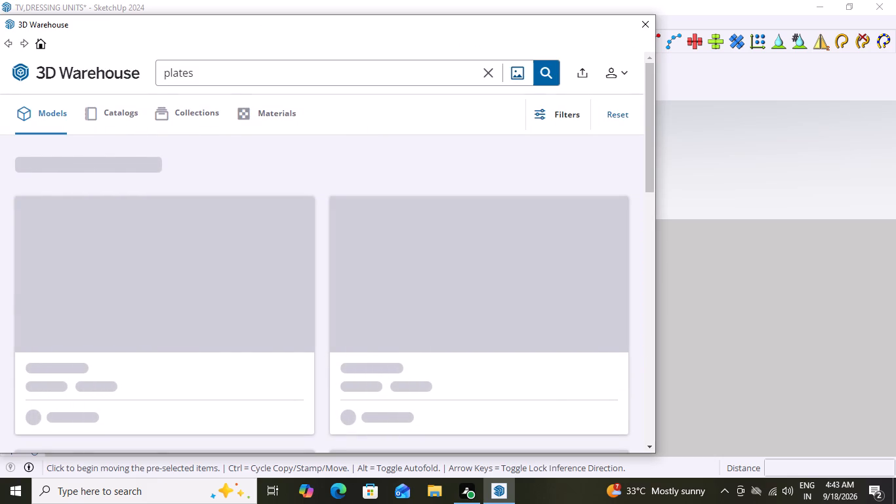
left_click(211, 79)
scroll(286, 135, "down", 3)
scroll(285, 190, "down", 2)
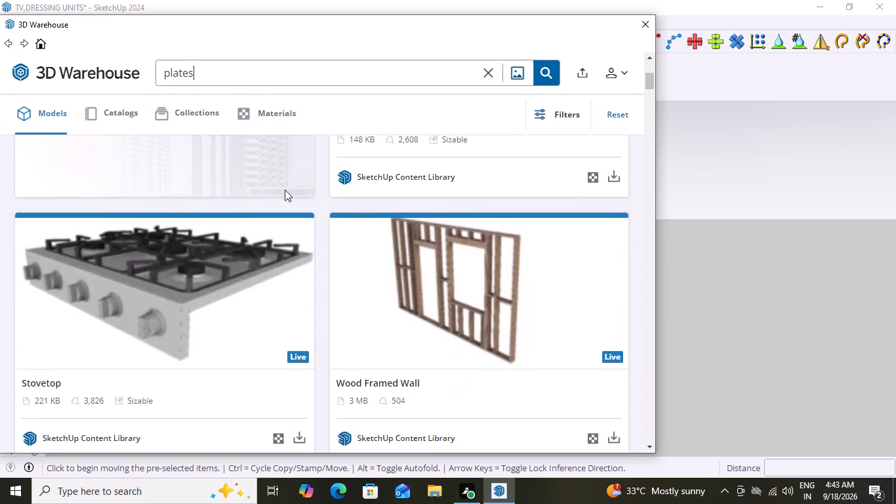
scroll(285, 190, "down", 7)
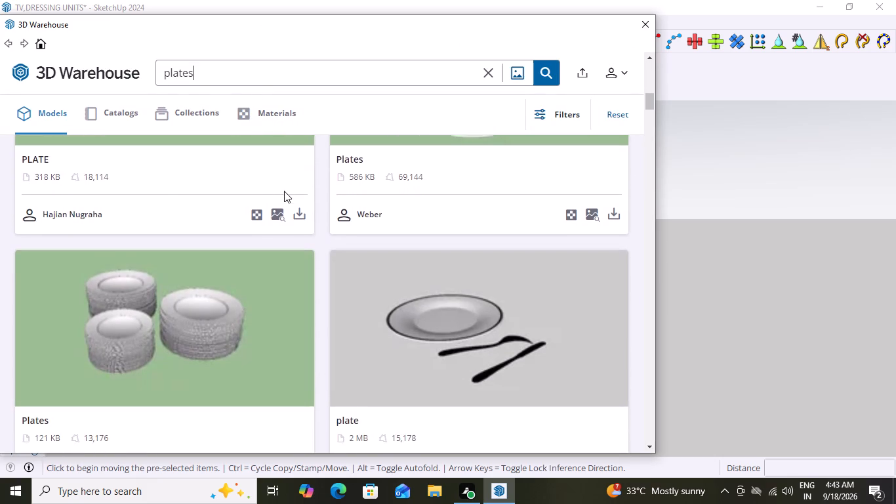
scroll(284, 191, "down", 5)
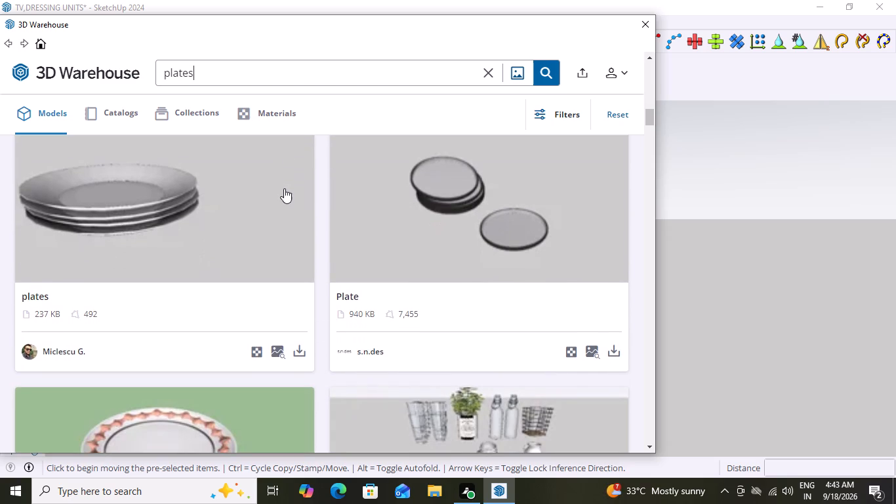
scroll(148, 180, "up", 6)
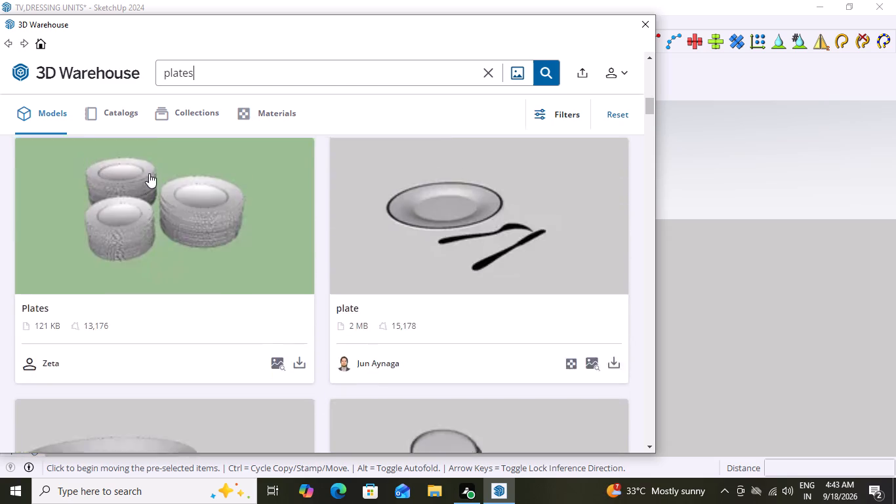
scroll(149, 173, "up", 1)
scroll(149, 173, "down", 7)
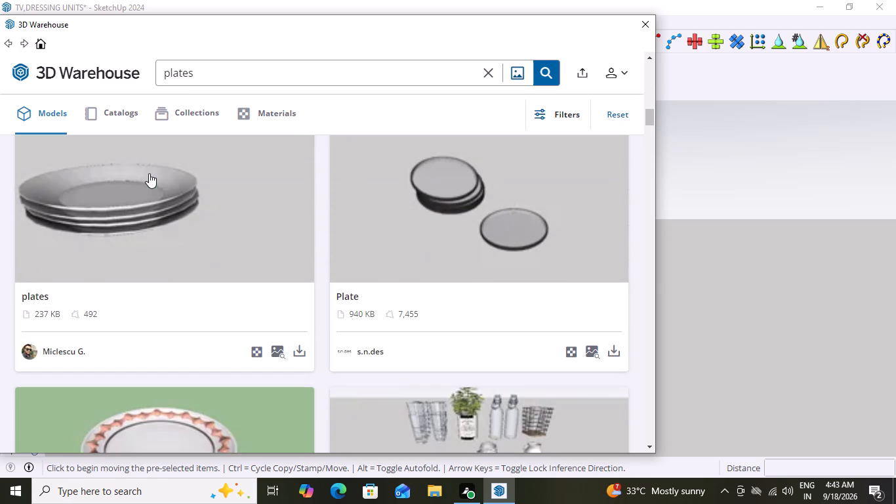
scroll(149, 173, "down", 7)
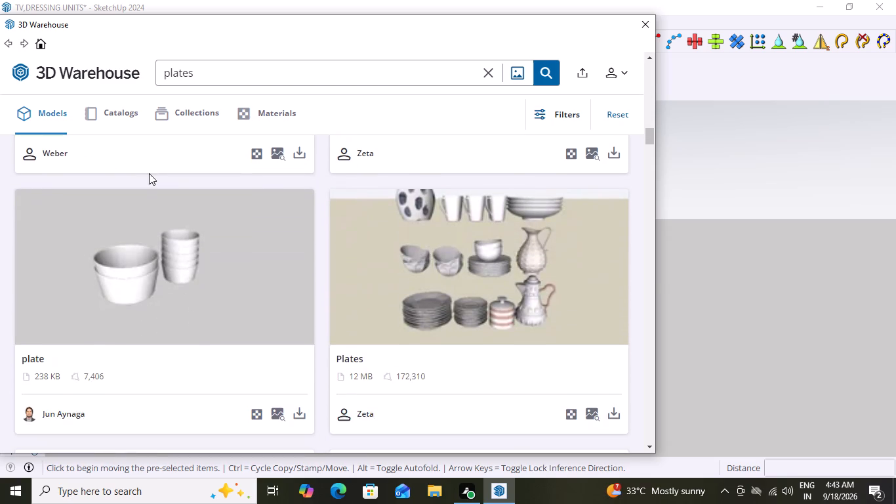
scroll(149, 173, "down", 8)
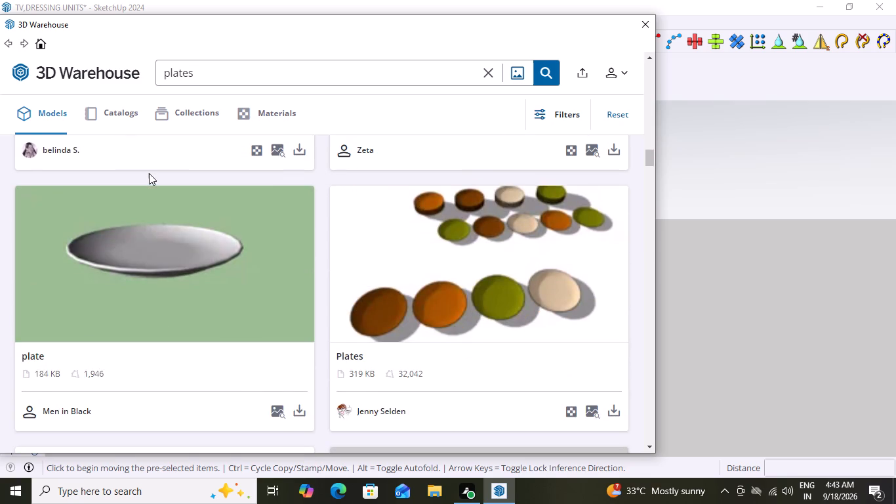
scroll(149, 173, "down", 1)
scroll(149, 173, "up", 20)
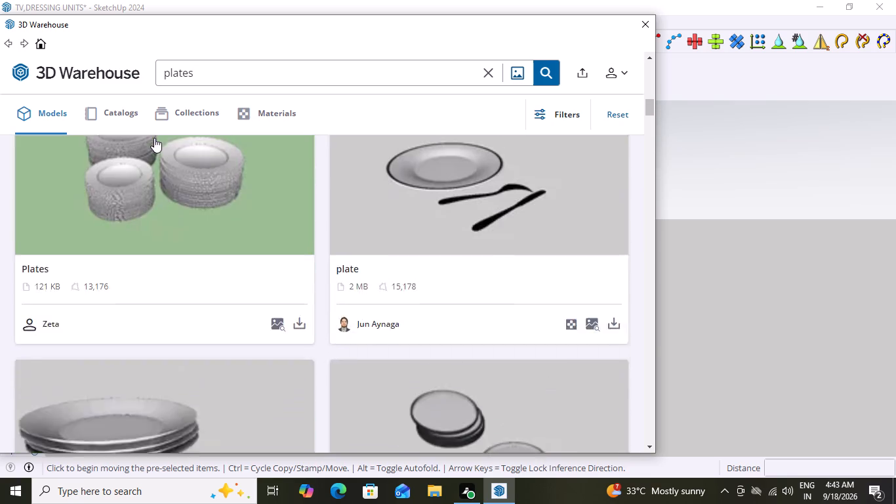
scroll(154, 138, "up", 8)
scroll(154, 138, "down", 3)
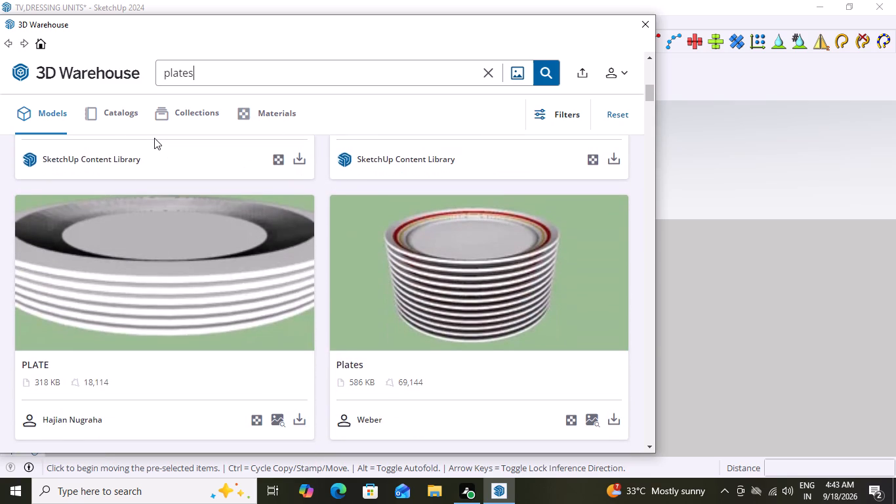
scroll(154, 138, "down", 3)
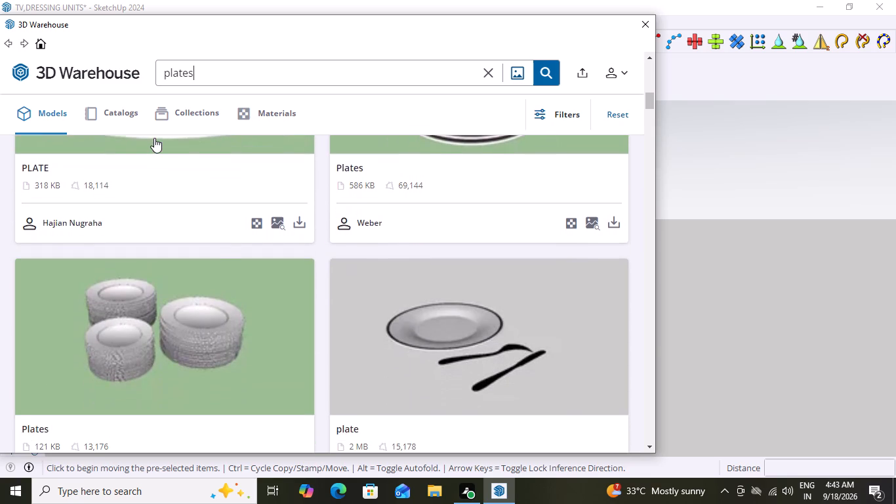
scroll(154, 138, "down", 6)
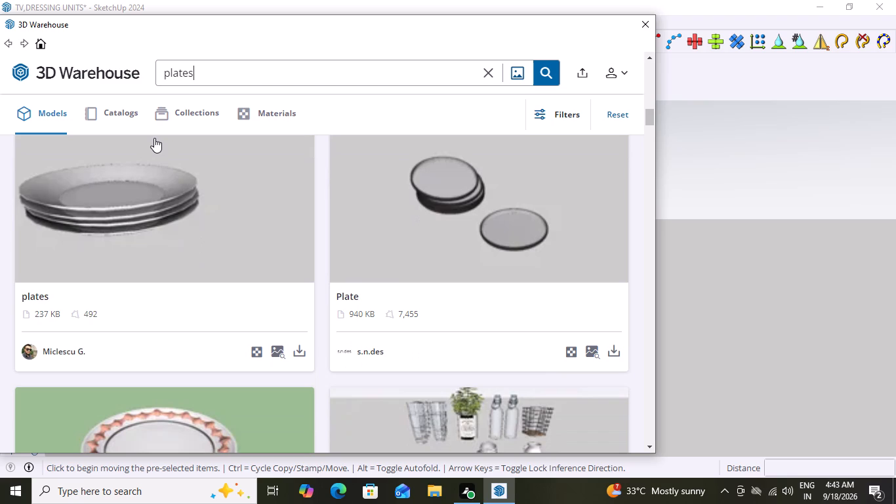
middle_click_drag(132, 213, 163, 146)
scroll(165, 198, "down", 2)
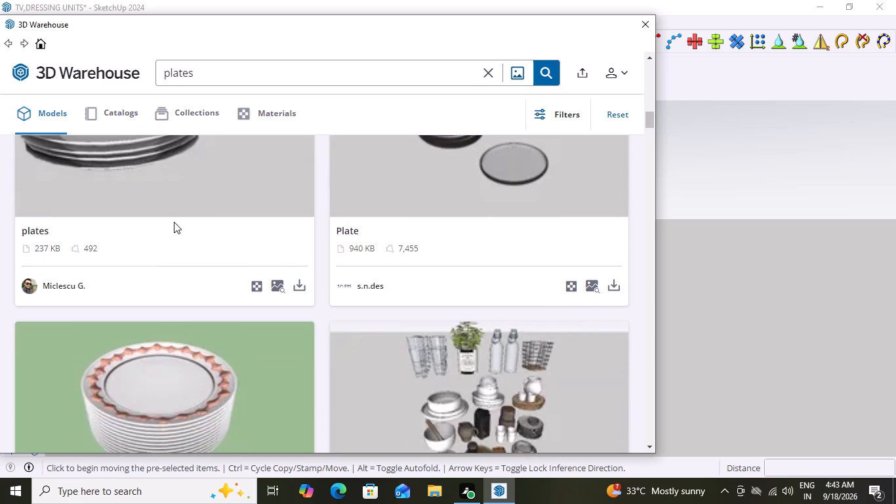
Download the "plates" model with four stacked white plates from 3D Warehouse and place it beside the cabinet unit.
left_click(233, 76)
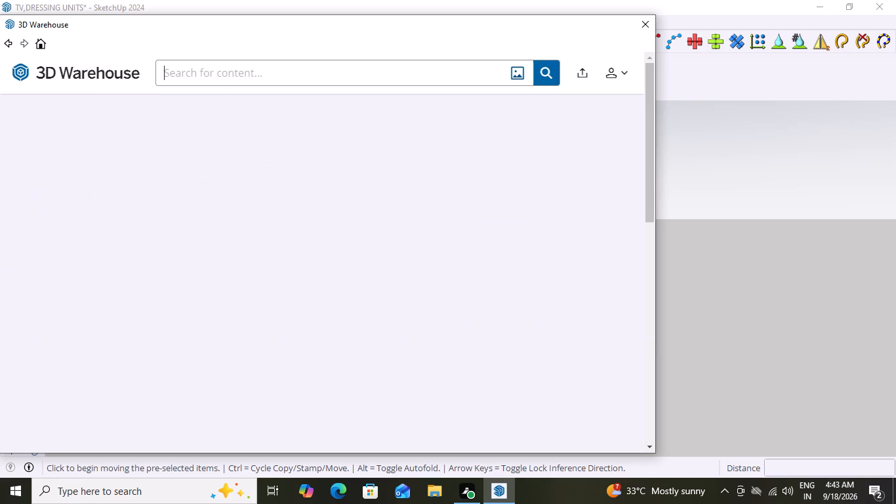
scroll(281, 239, "down", 4)
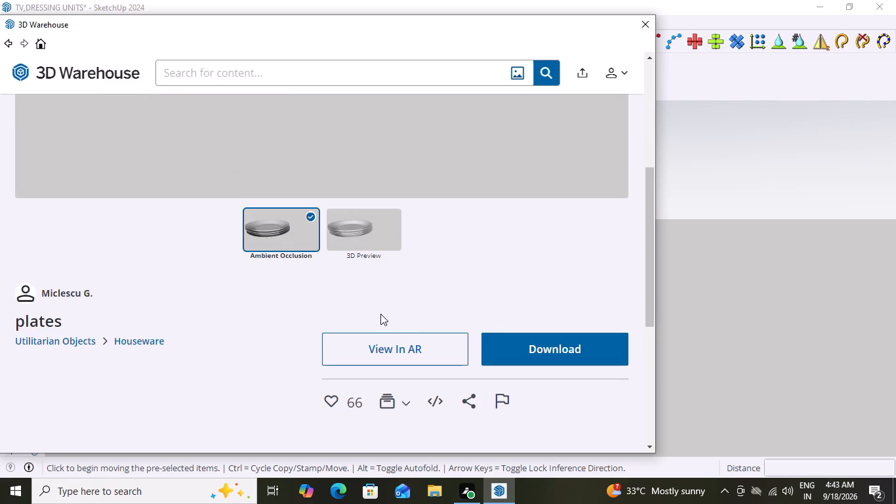
left_click(531, 350)
left_click(281, 251)
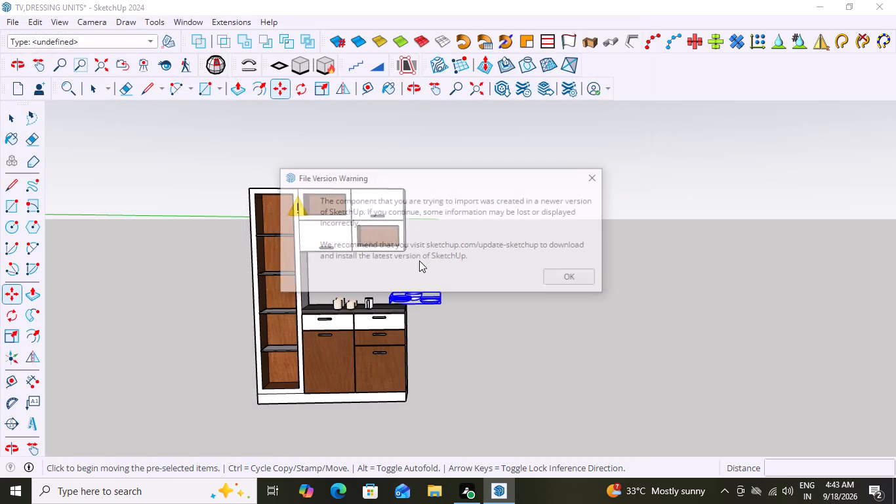
left_click(567, 274)
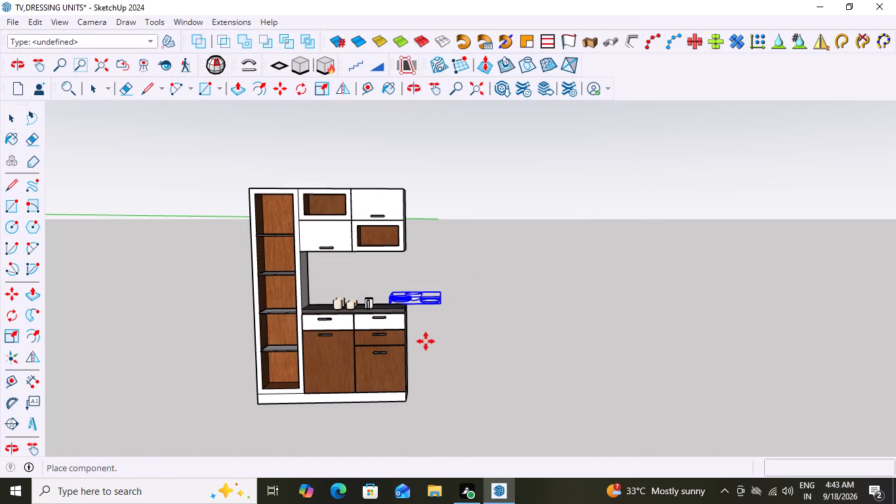
left_click(415, 293)
scroll(463, 306, "down", 4)
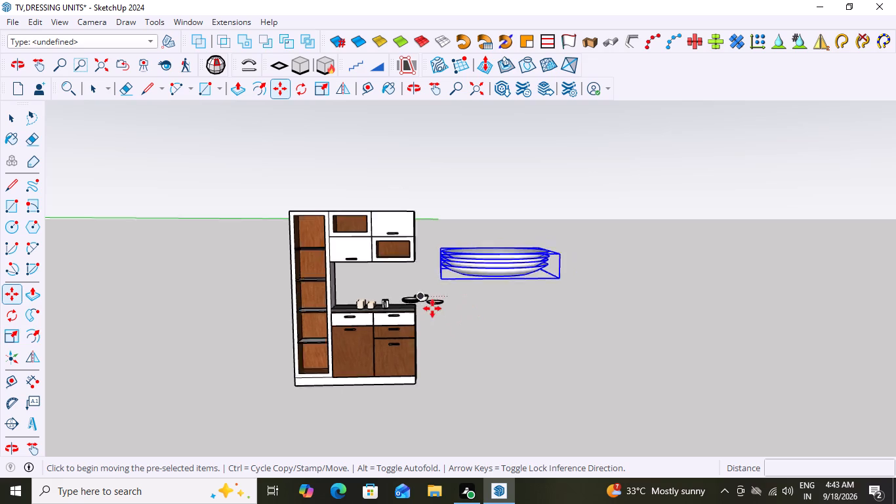
middle_click_drag(509, 322, 474, 374)
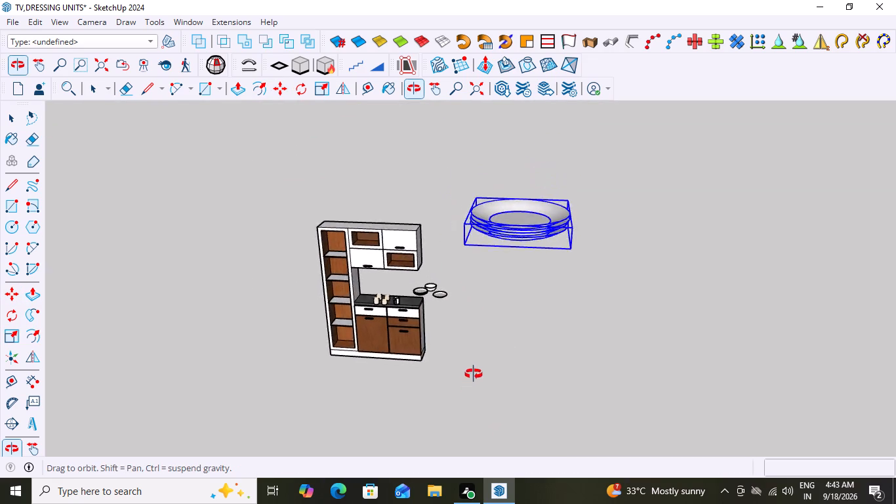
middle_click_drag(474, 374, 523, 346)
Delete all the geometry of the metal cup on the dark countertop and leave its component.
key("space")
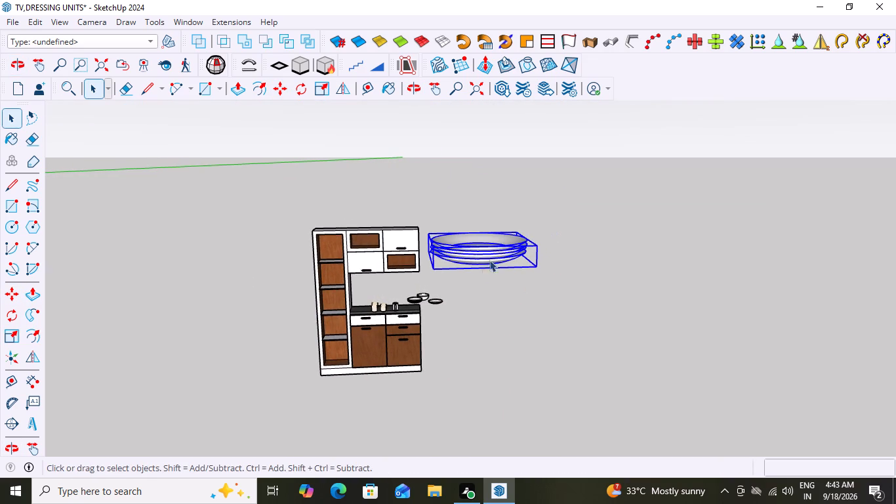
scroll(476, 276, "up", 3)
scroll(298, 319, "up", 14)
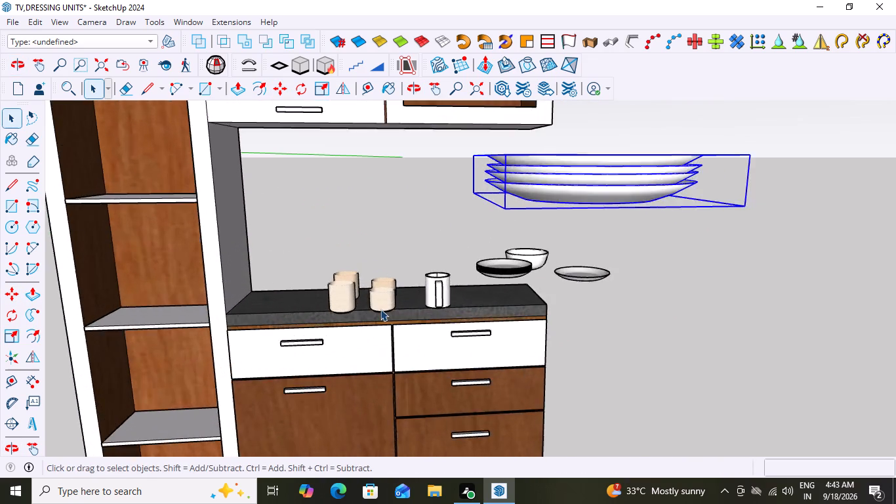
scroll(380, 309, "up", 7)
scroll(379, 300, "down", 9)
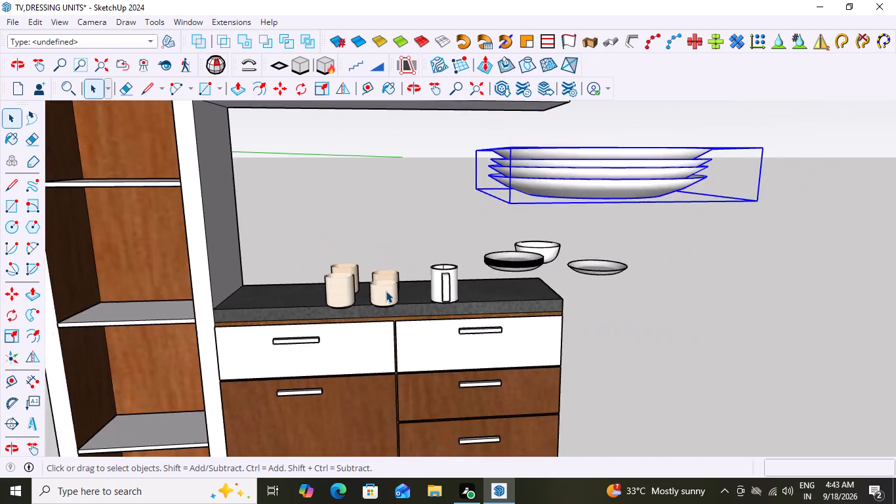
scroll(386, 291, "down", 14)
middle_click_drag(410, 270, 402, 249)
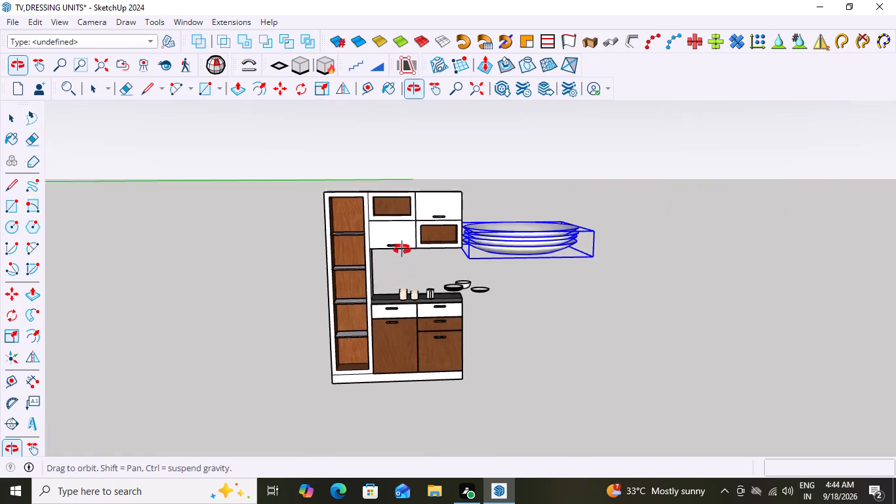
middle_click_drag(402, 249, 420, 249)
scroll(412, 308, "up", 12)
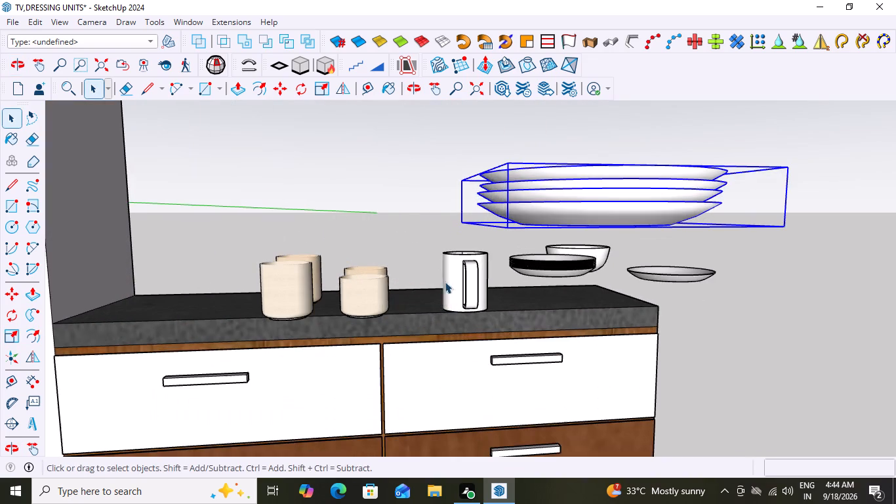
scroll(518, 292, "up", 2)
double_click(465, 266)
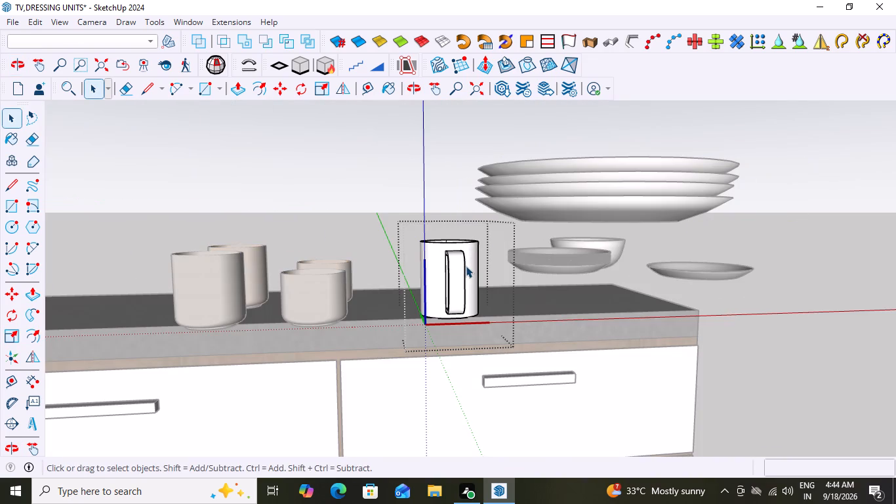
left_click(466, 266)
double_click(466, 266)
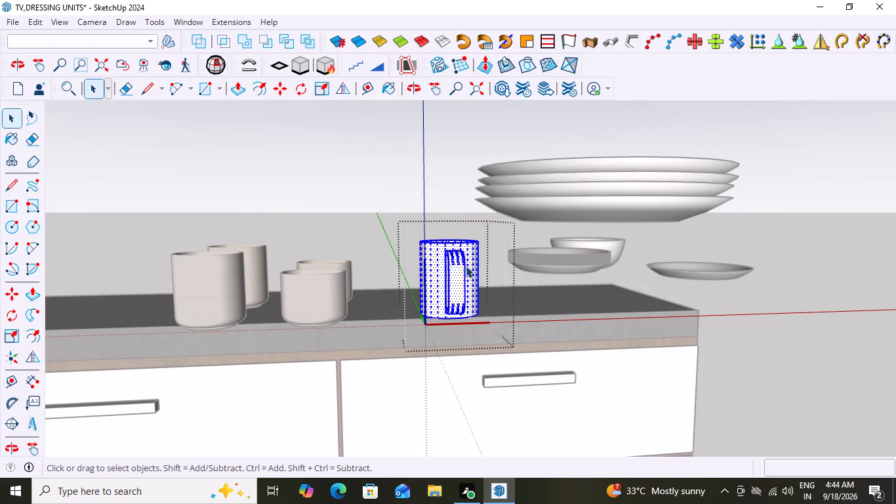
key("Delete")
scroll(457, 272, "down", 8)
left_click(697, 333)
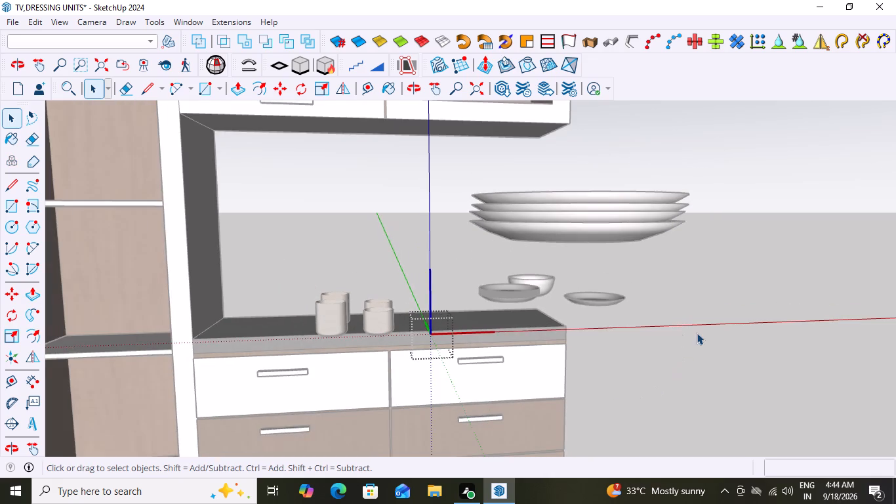
Open the plates-and-bowl set and examine its plate stack in relation to the dark countertop.
scroll(532, 303, "up", 3)
left_click(506, 286)
scroll(497, 304, "up", 3)
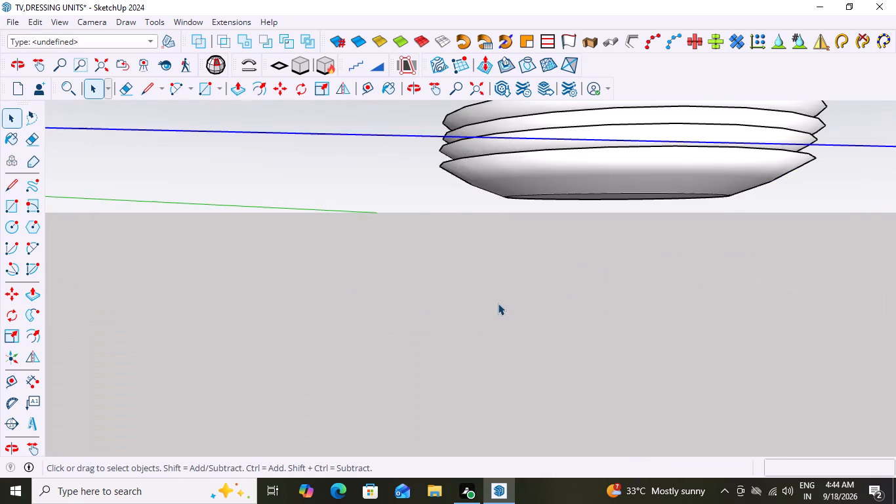
scroll(498, 303, "up", 1)
scroll(499, 295, "down", 3)
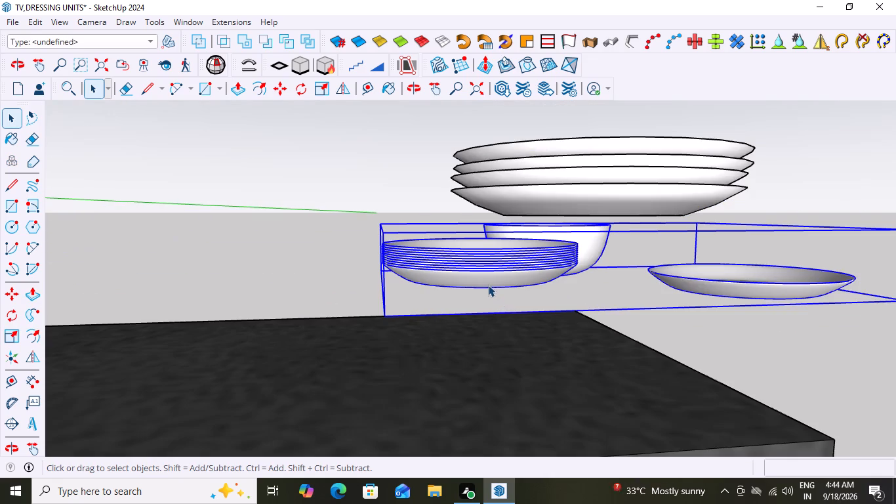
scroll(488, 285, "down", 3)
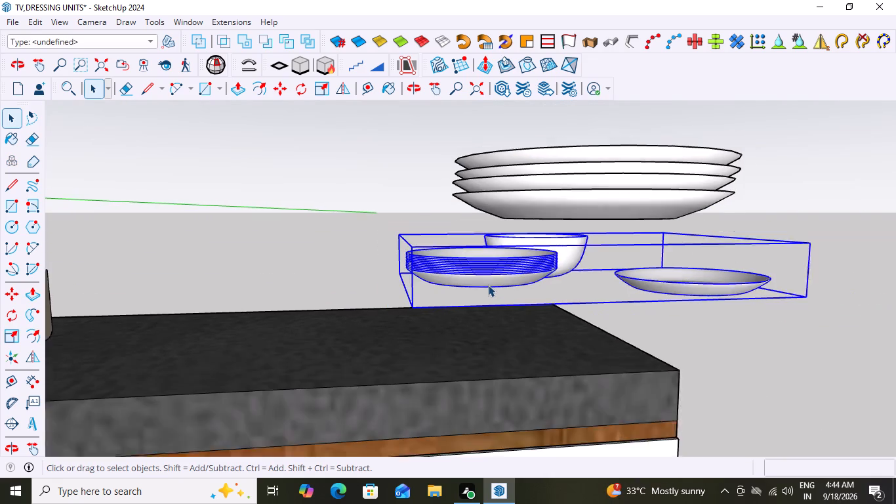
scroll(488, 285, "down", 1)
double_click(475, 273)
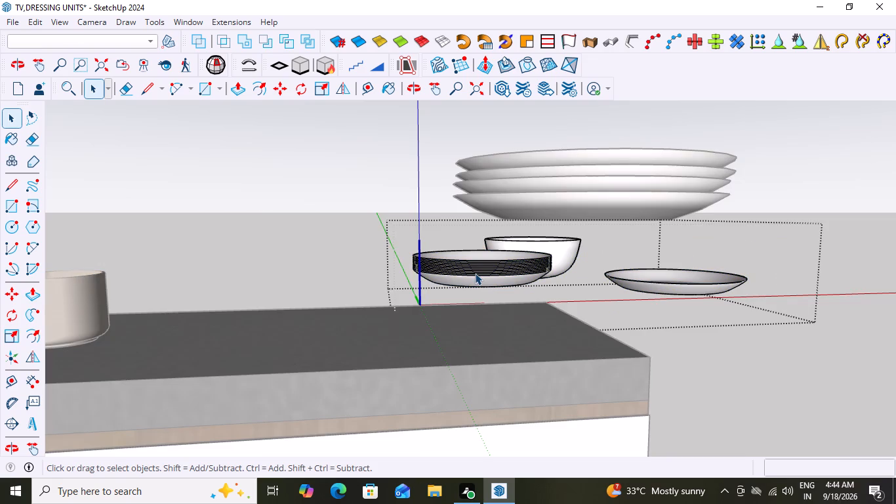
left_click(475, 273)
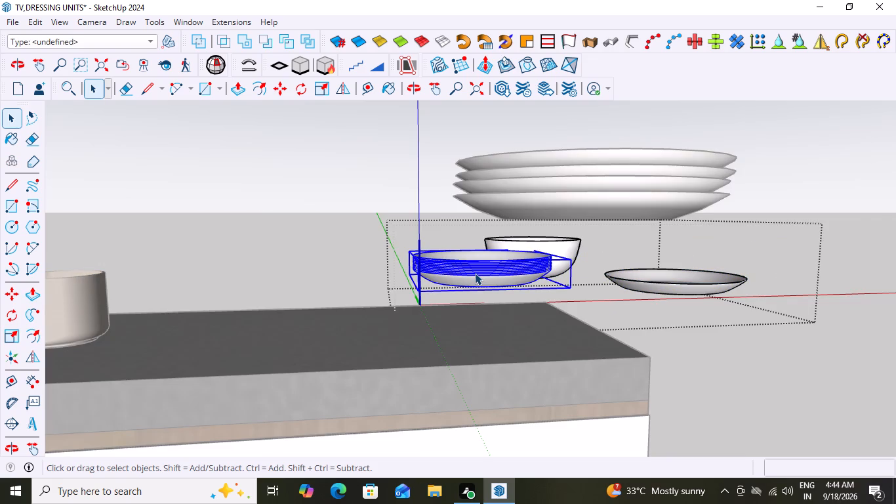
scroll(475, 273, "up", 12)
scroll(477, 274, "down", 9)
middle_click(477, 274)
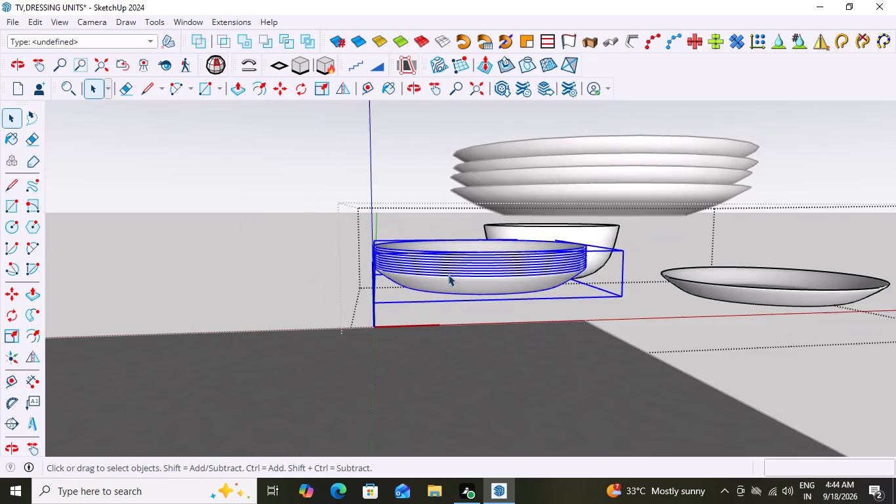
scroll(448, 274, "down", 12)
left_click(411, 190)
scroll(484, 299, "up", 2)
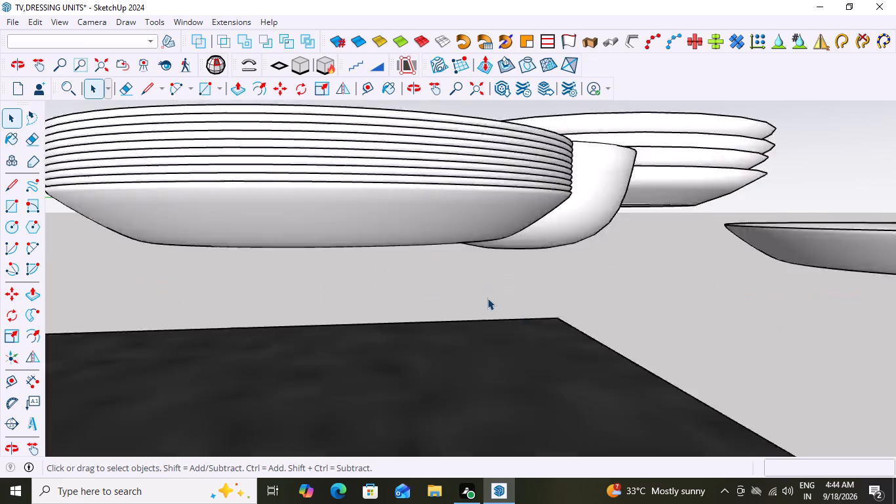
scroll(487, 298, "up", 2)
Move the front tall beige cup out of the countertop set into the bottom compartment of the tall open shelf, about 3.35' away.
scroll(478, 283, "down", 19)
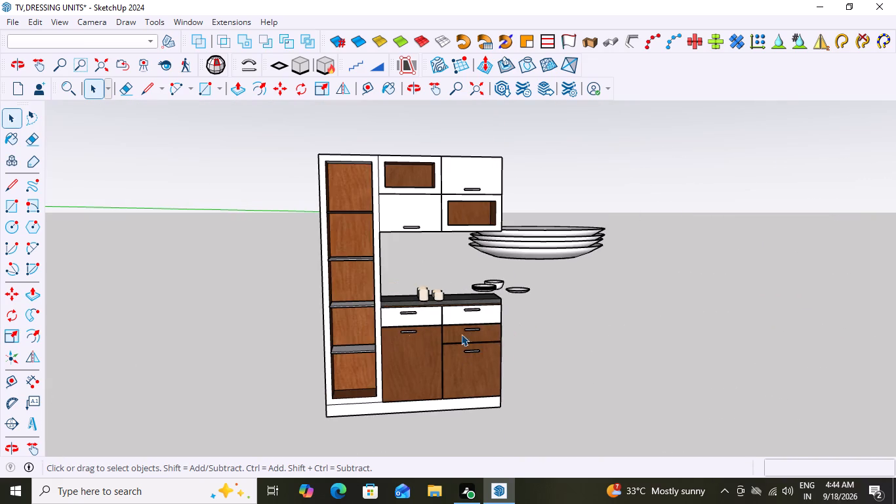
scroll(388, 314, "up", 6)
scroll(441, 294, "up", 9)
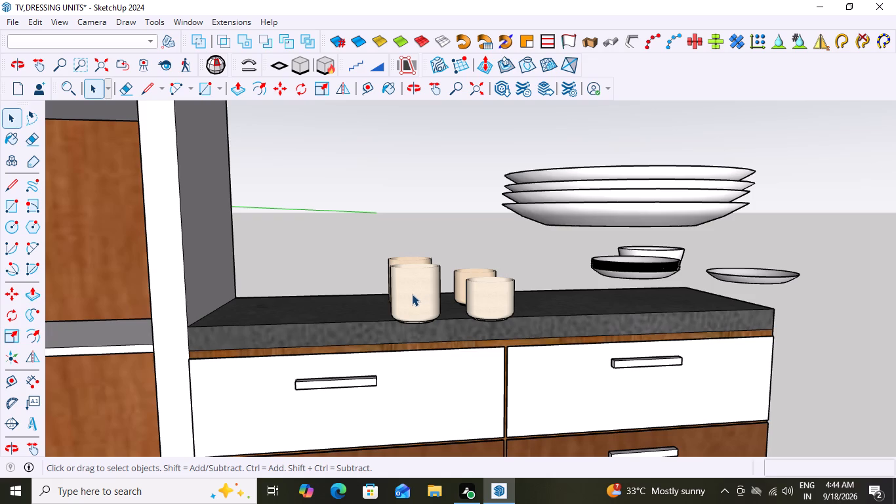
left_click(412, 294)
double_click(412, 294)
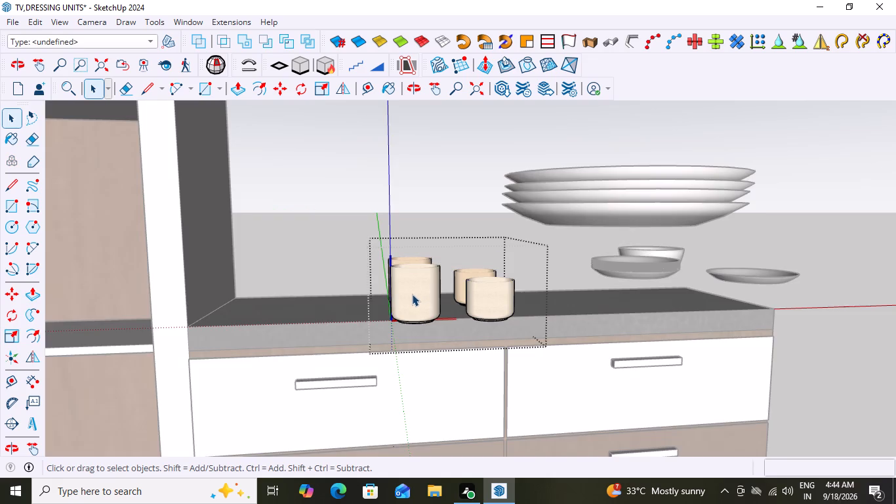
left_click(412, 294)
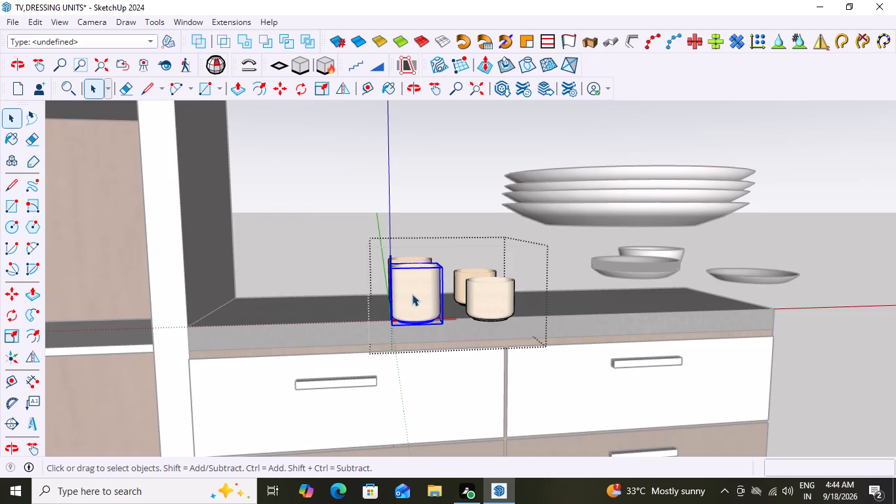
key("m")
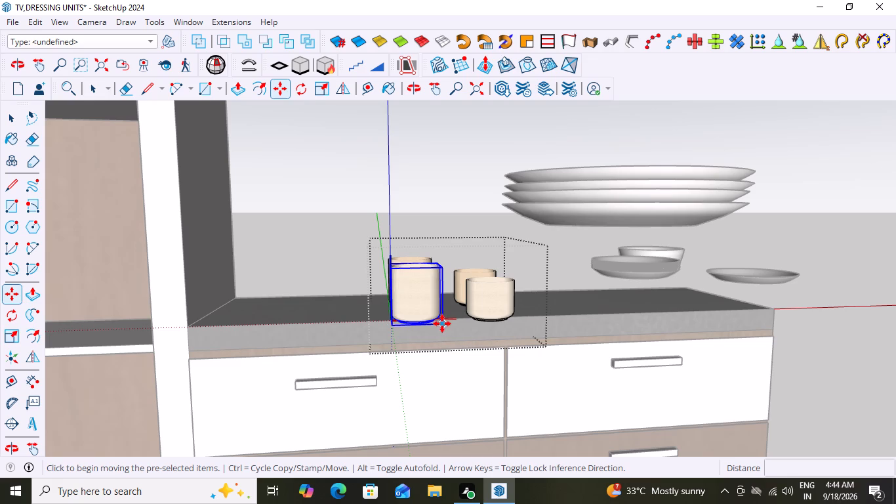
left_click(442, 324)
scroll(348, 340, "down", 14)
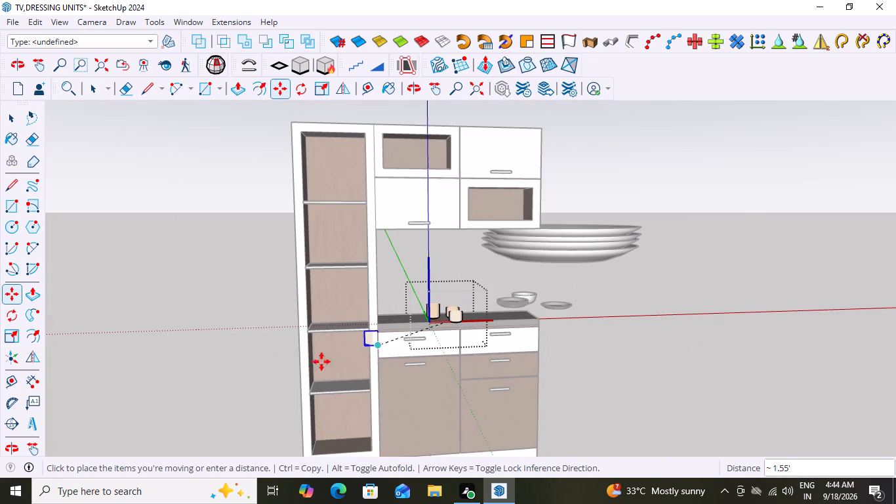
scroll(333, 387, "up", 6)
scroll(348, 377, "down", 9)
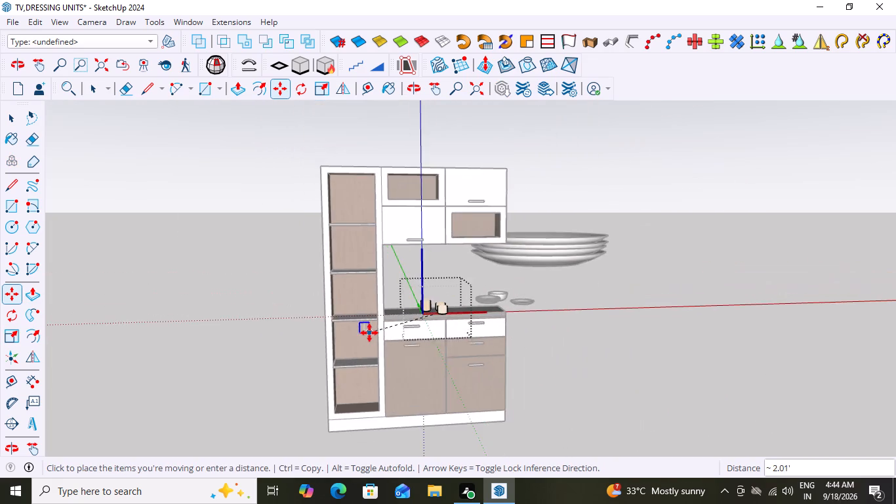
scroll(369, 333, "down", 4)
scroll(353, 410, "up", 4)
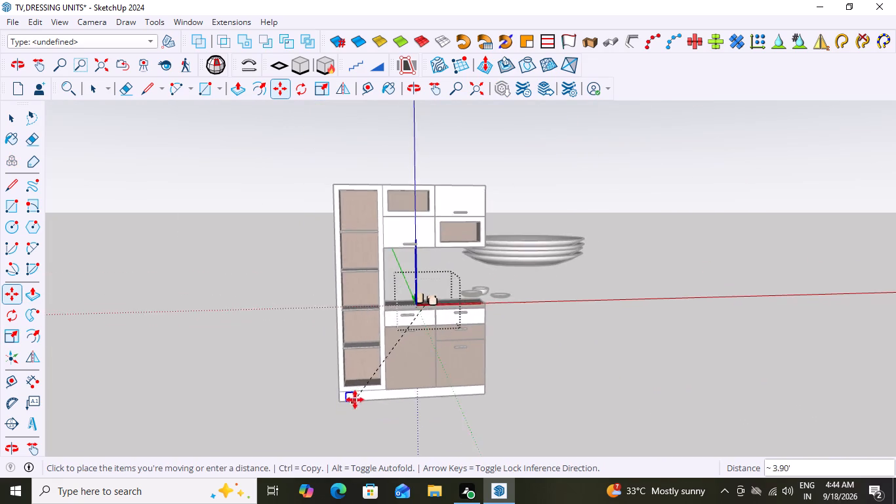
scroll(358, 393, "up", 13)
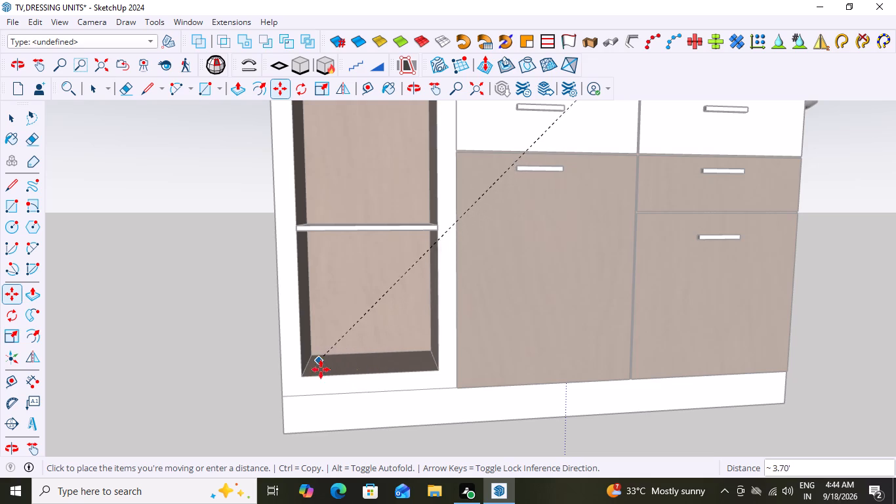
scroll(356, 369, "down", 5)
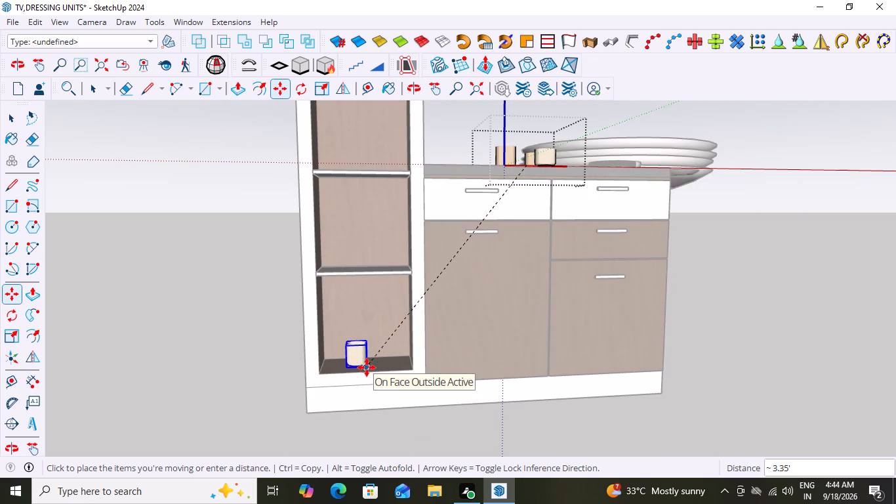
left_click(367, 367)
Move the beige cup in the bottom compartment about 0.22' so its base corner meets the compartment floor's front edge.
middle_click_drag(375, 386, 292, 387)
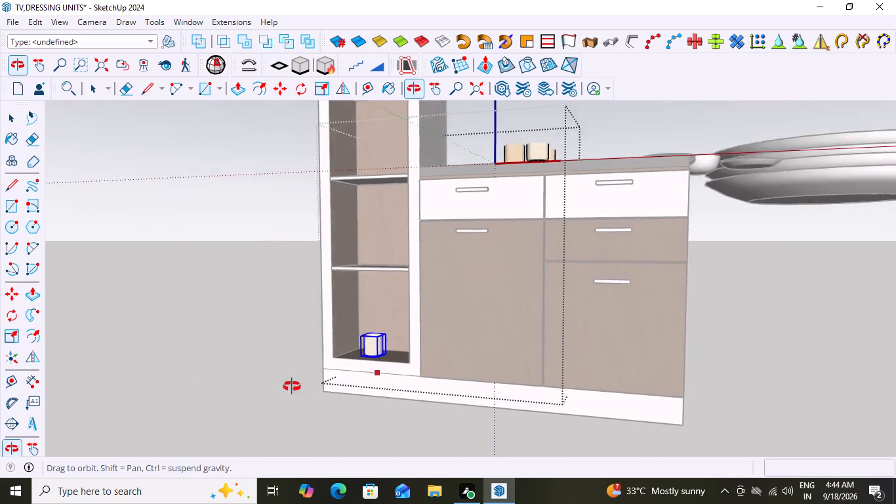
middle_click_drag(292, 387, 390, 402)
scroll(375, 381, "up", 5)
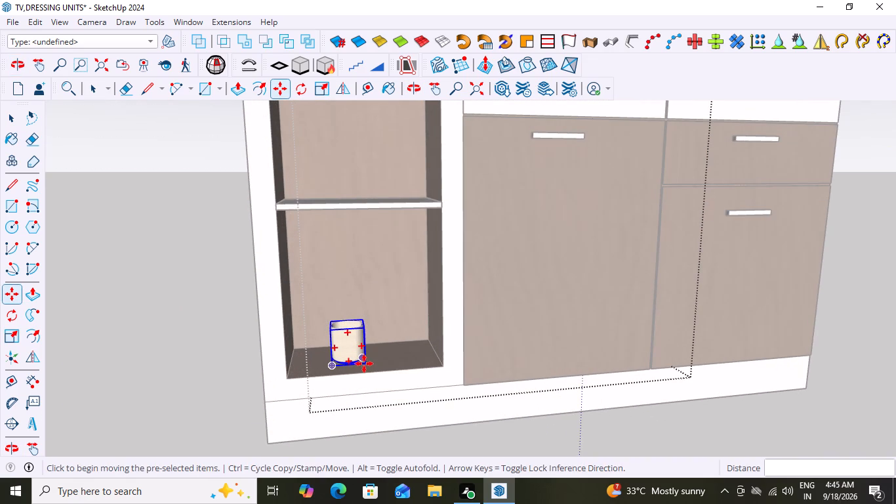
left_click(364, 361)
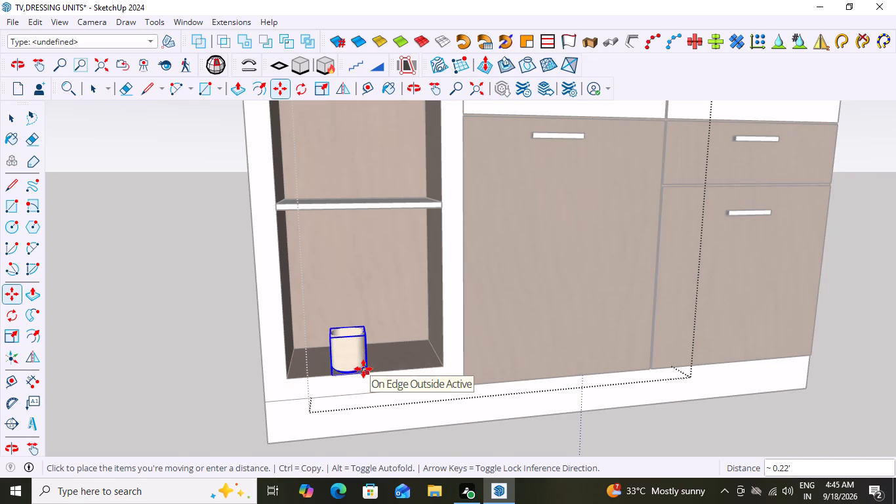
scroll(365, 370, "up", 11)
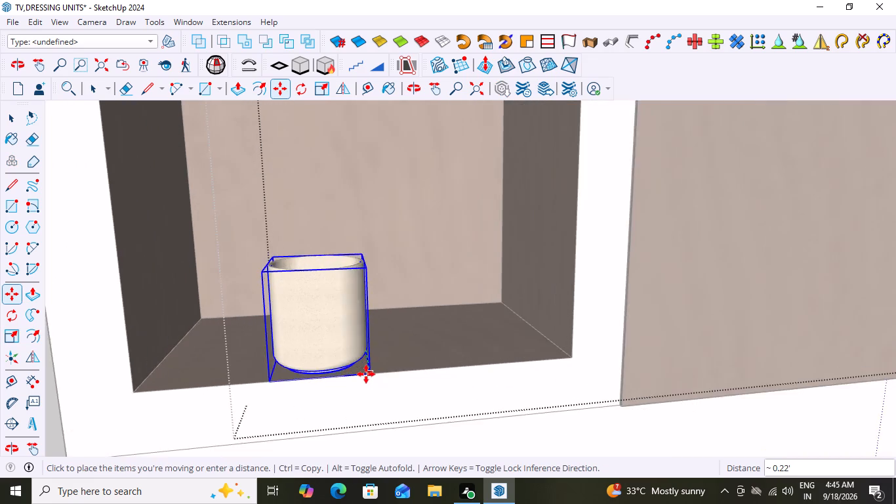
scroll(366, 374, "up", 3)
left_click(363, 373)
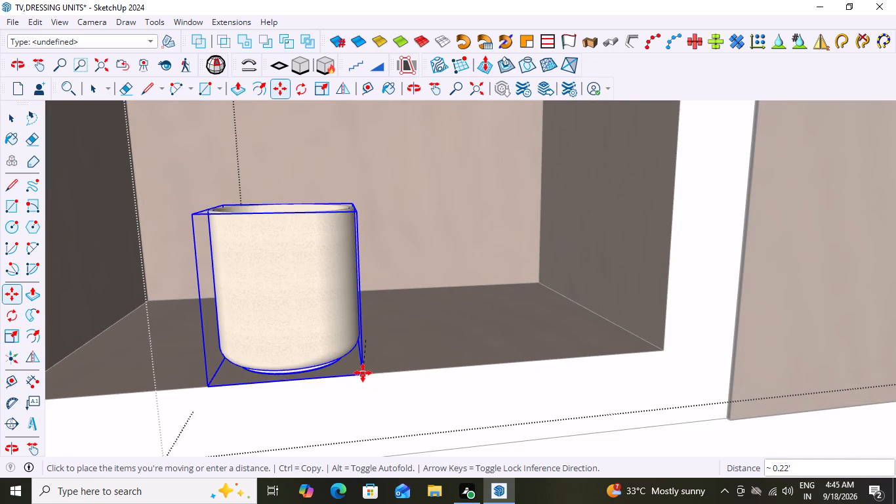
key("Escape")
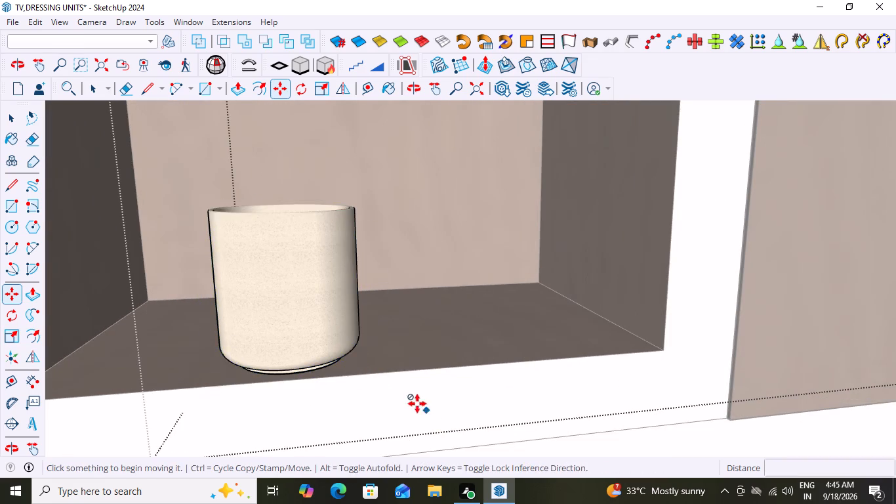
Copy the bottom-compartment cup about 1.30' up onto the front edge of the first shelf above it.
scroll(417, 403, "down", 20)
scroll(417, 403, "down", 7)
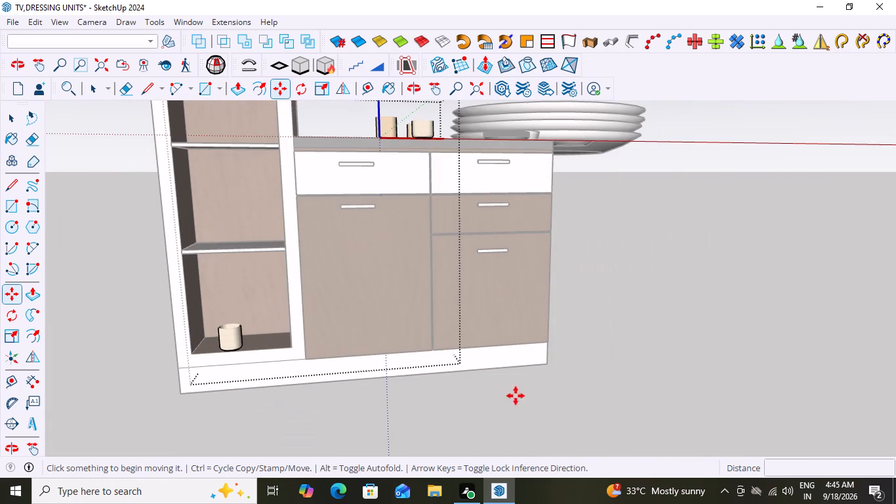
middle_click_drag(497, 402, 508, 382)
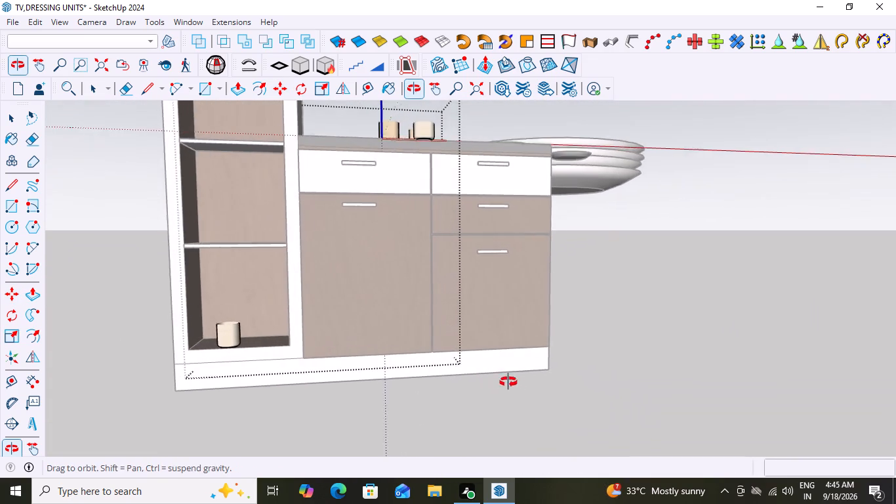
middle_click_drag(508, 382, 515, 384)
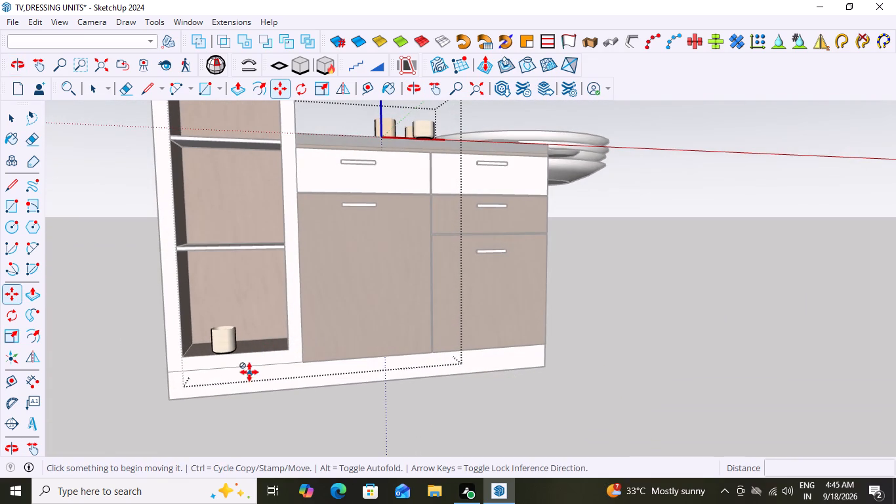
scroll(243, 355, "up", 12)
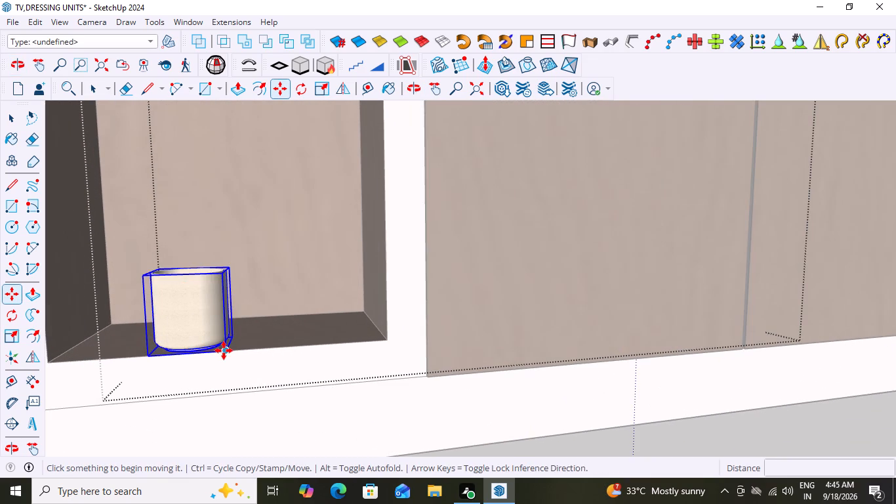
left_click(224, 350)
scroll(225, 351, "down", 3)
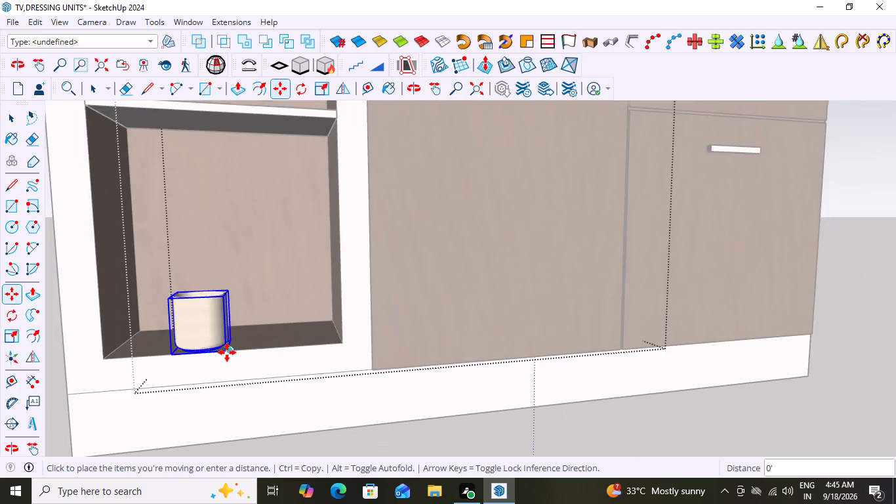
scroll(227, 352, "down", 15)
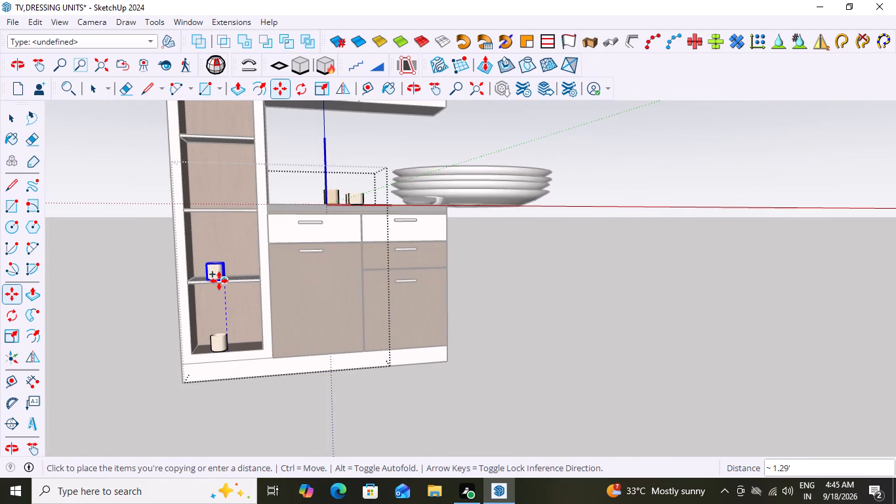
scroll(219, 281, "up", 6)
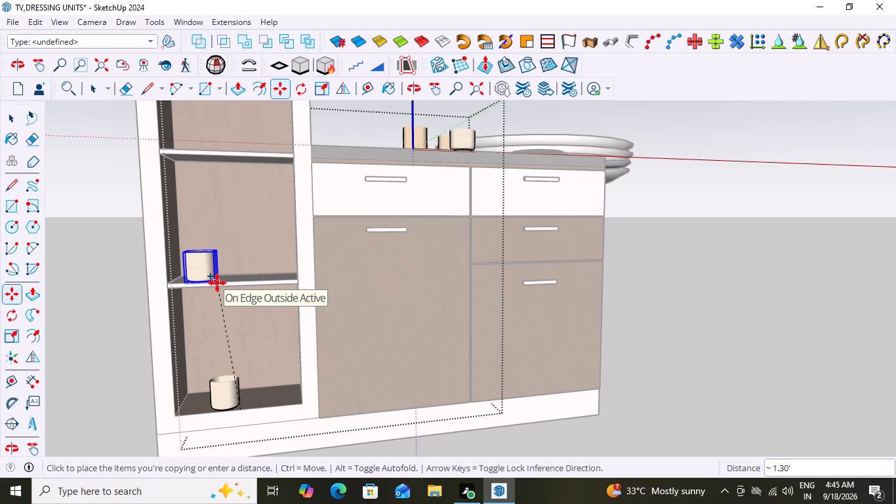
left_click(217, 283)
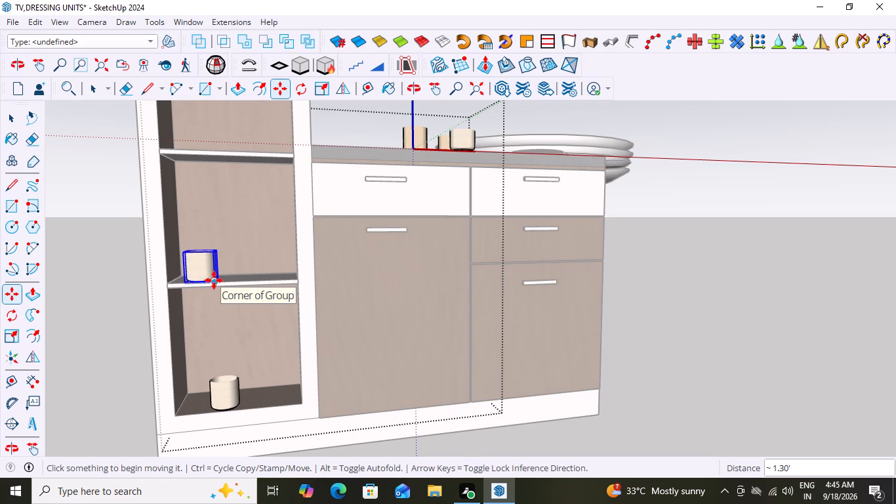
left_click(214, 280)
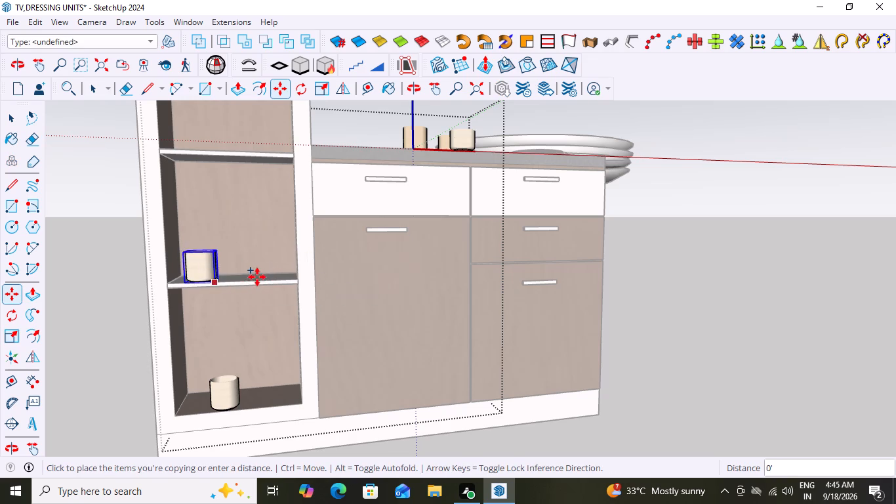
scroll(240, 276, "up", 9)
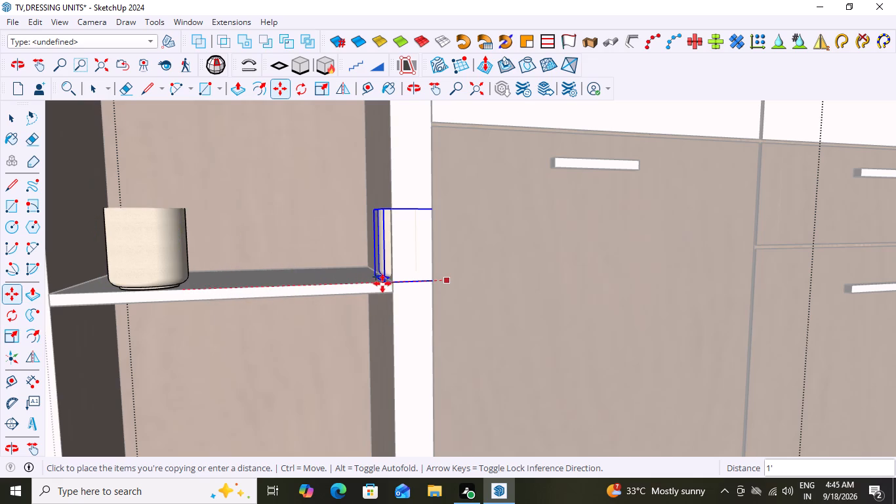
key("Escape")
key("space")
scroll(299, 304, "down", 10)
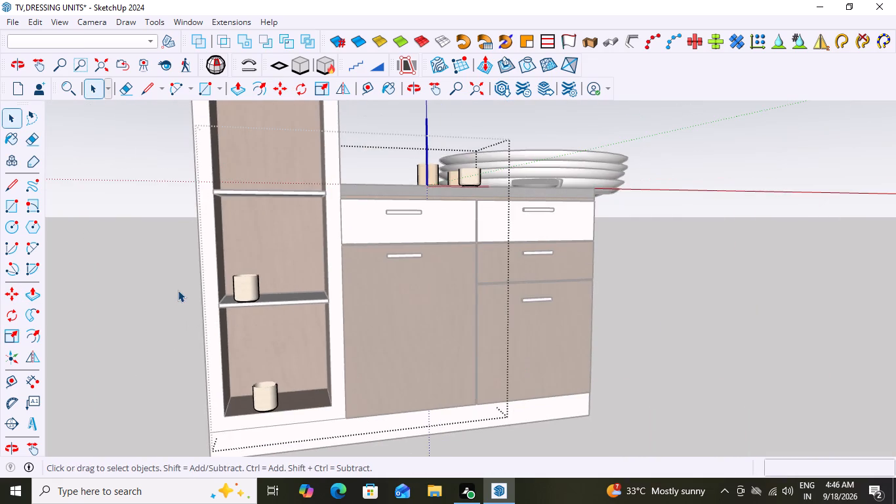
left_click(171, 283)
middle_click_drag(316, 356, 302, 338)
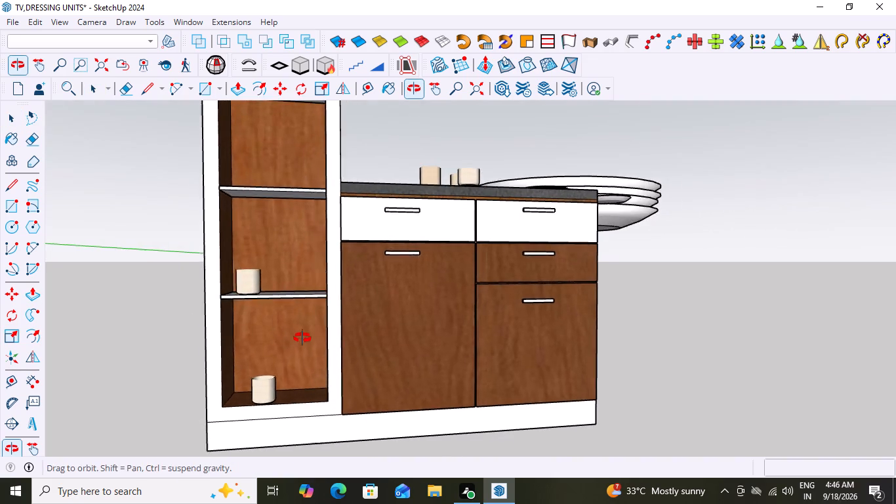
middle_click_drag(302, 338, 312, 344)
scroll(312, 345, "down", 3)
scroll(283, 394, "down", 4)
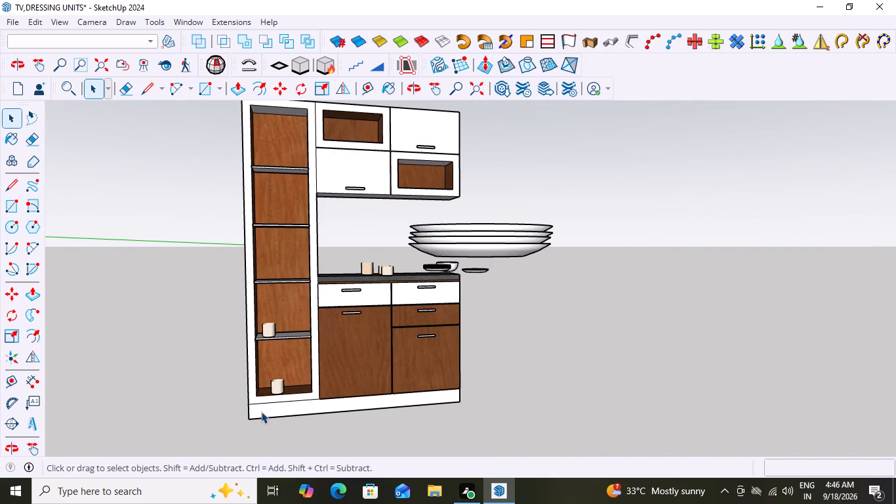
Open the crockery set again and select the beige cup on the lowest shelf above the bottom compartment.
left_click(266, 329)
scroll(277, 343, "up", 5)
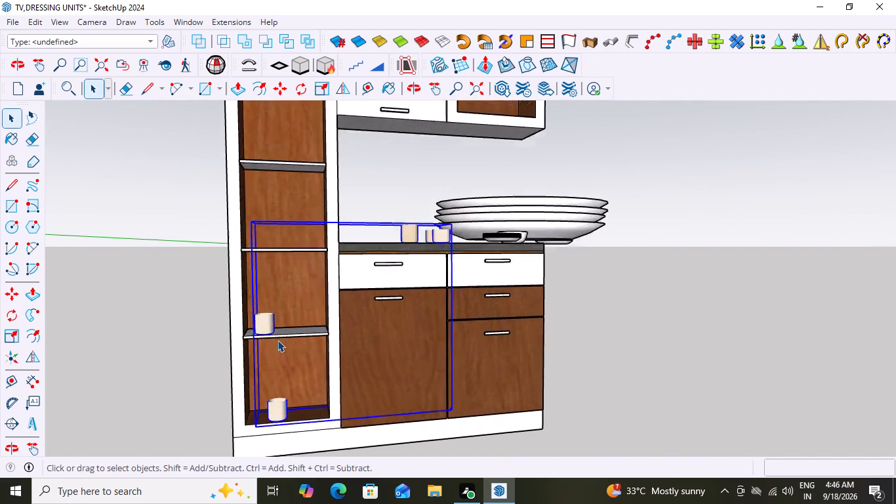
scroll(277, 340, "up", 2)
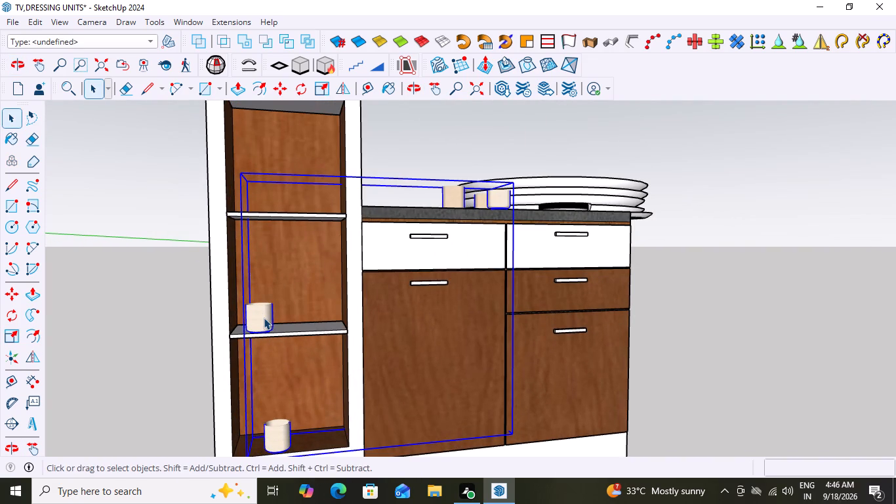
left_click(264, 318)
left_click(264, 318)
left_click(264, 318)
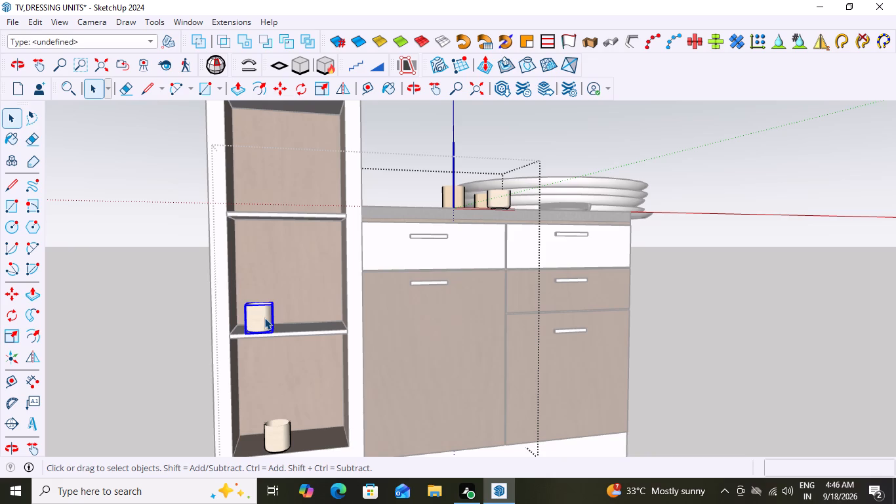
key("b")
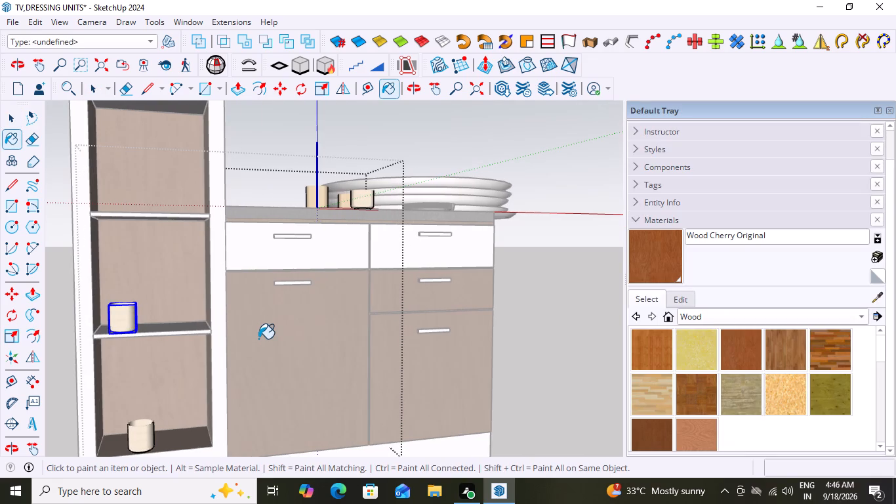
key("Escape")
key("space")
Copy the selected cup about 0.39' along the same shelf toward the drawer cabinet and leave the crockery set.
scroll(258, 339, "down", 4)
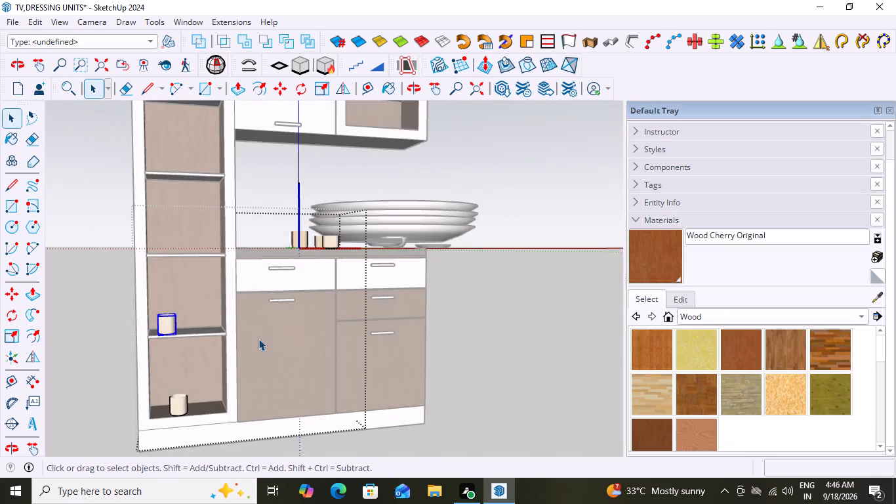
scroll(258, 339, "down", 4)
scroll(201, 334, "up", 9)
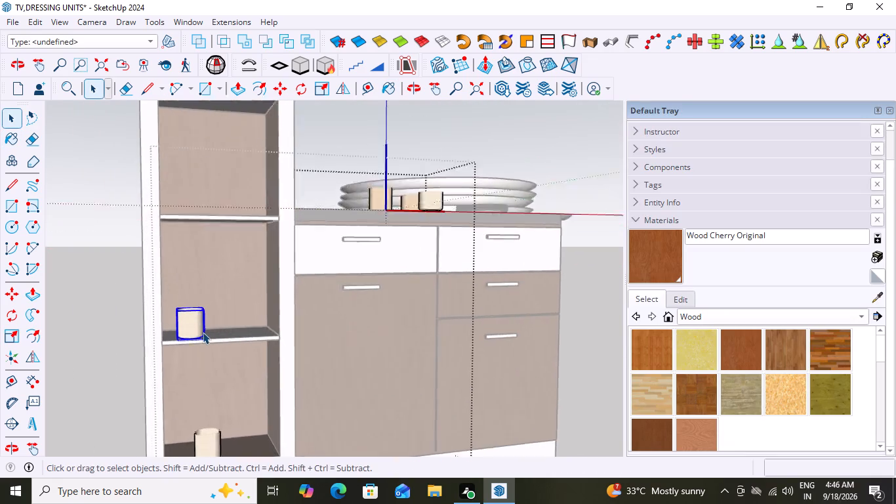
scroll(203, 332, "up", 5)
key("m")
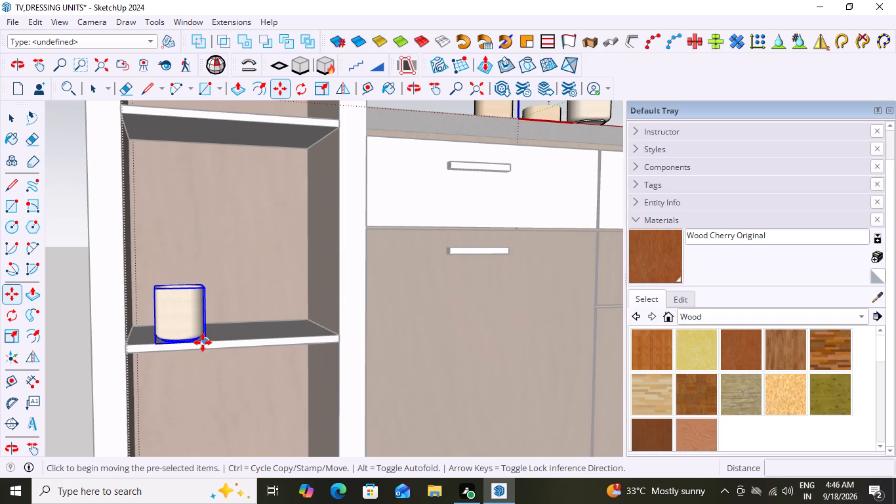
left_click(205, 343)
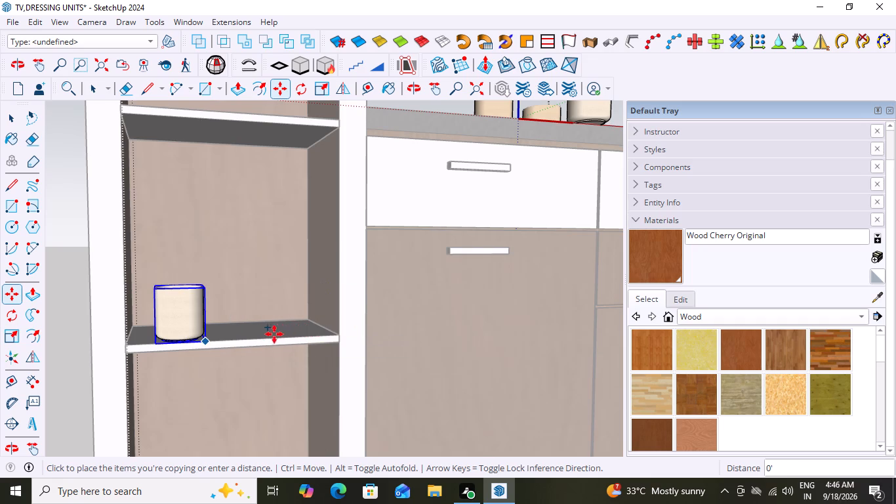
scroll(259, 340, "down", 8)
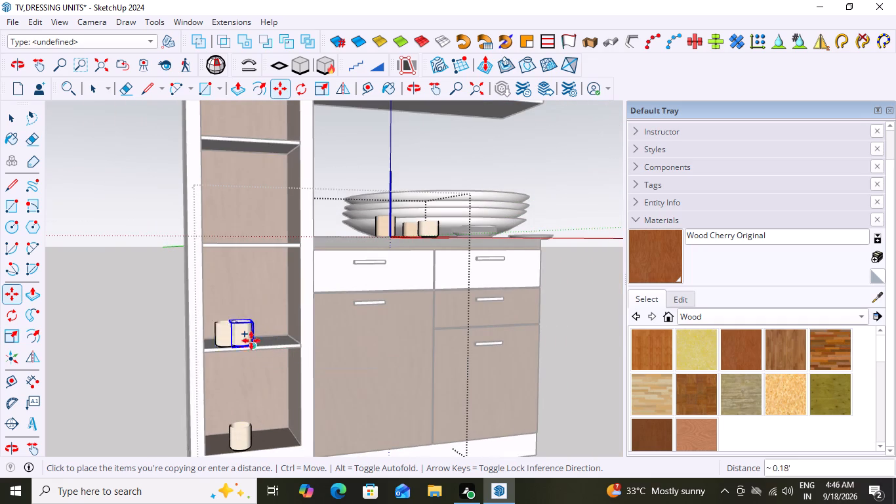
scroll(251, 339, "up", 17)
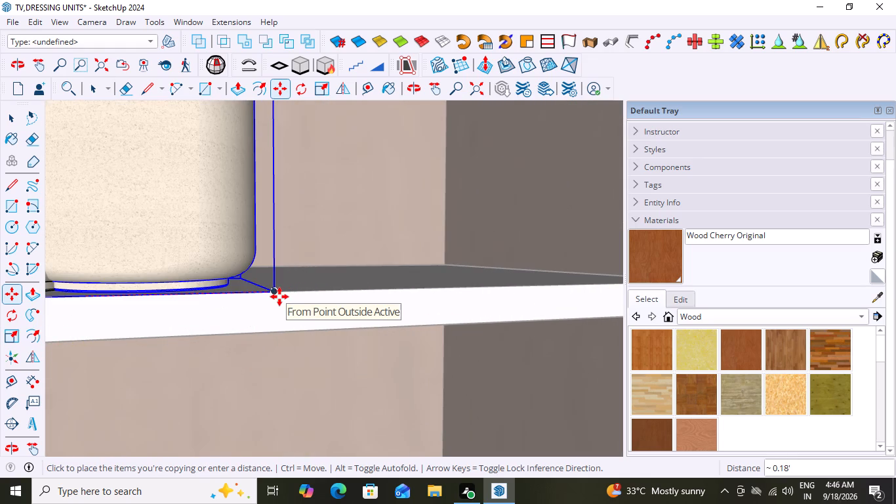
scroll(279, 297, "down", 6)
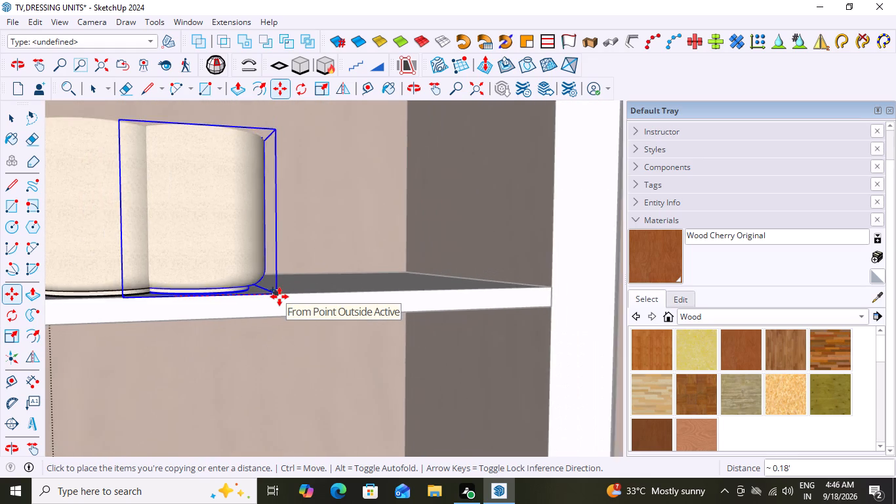
scroll(279, 297, "down", 2)
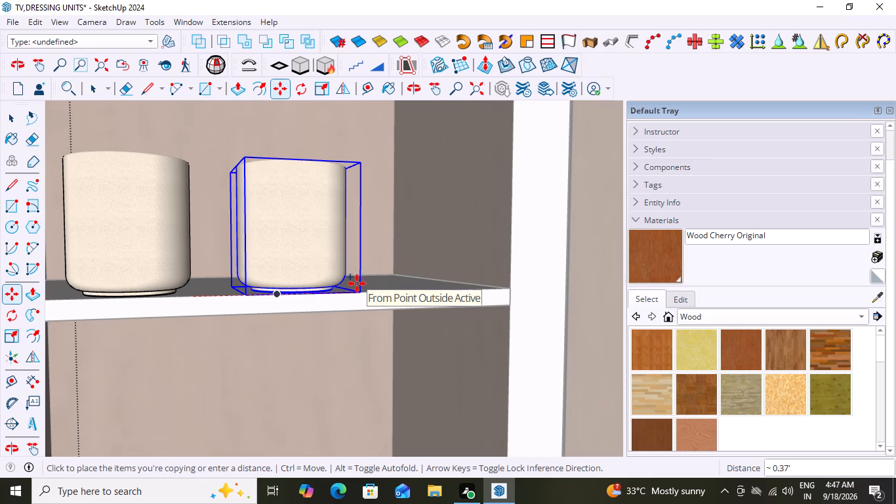
left_click(368, 284)
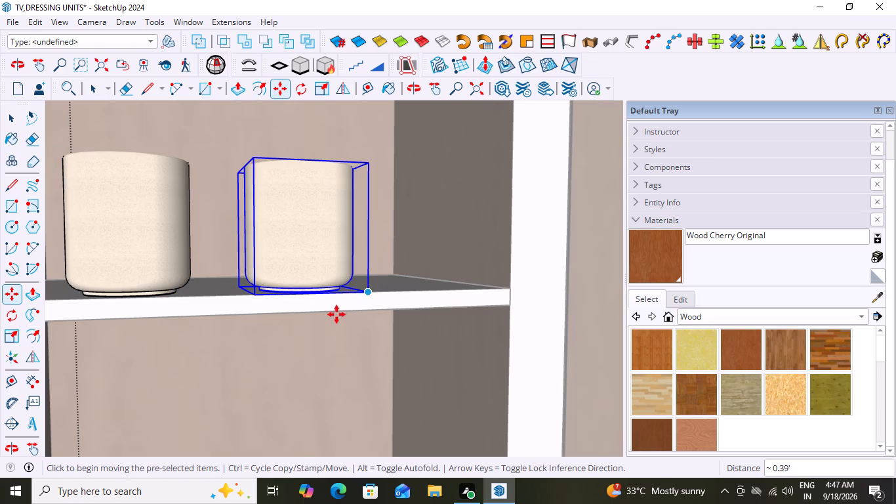
key("space")
scroll(339, 317, "down", 11)
left_click(142, 301)
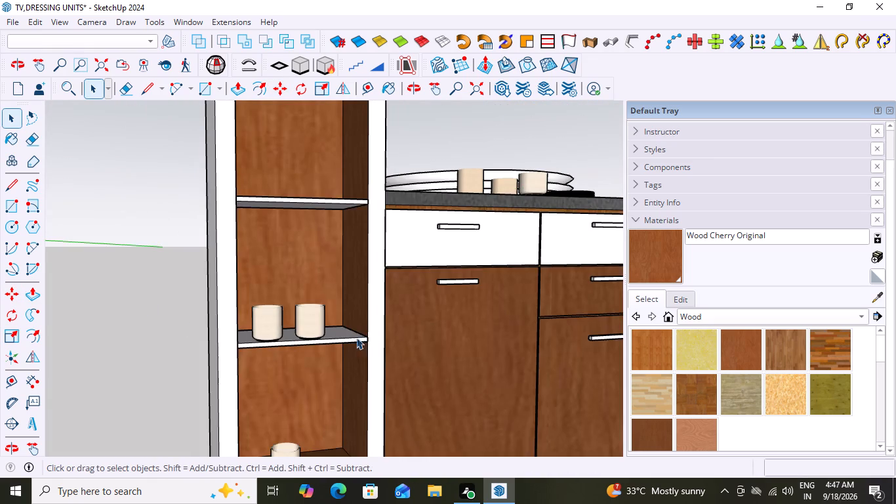
middle_click_drag(310, 364, 312, 381)
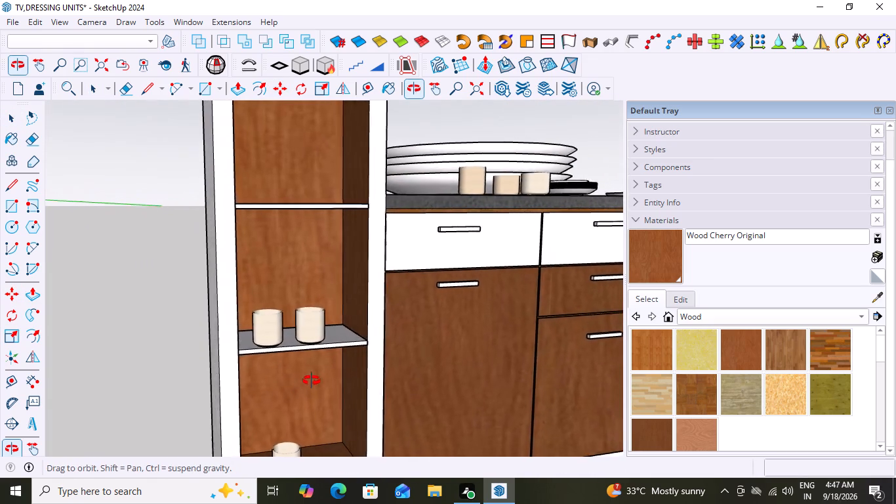
Examine the cups placed in the tall open shelves and the arrangement of the whole cabinet unit.
middle_click_drag(312, 381, 314, 379)
scroll(327, 374, "down", 6)
middle_click_drag(332, 377, 228, 361)
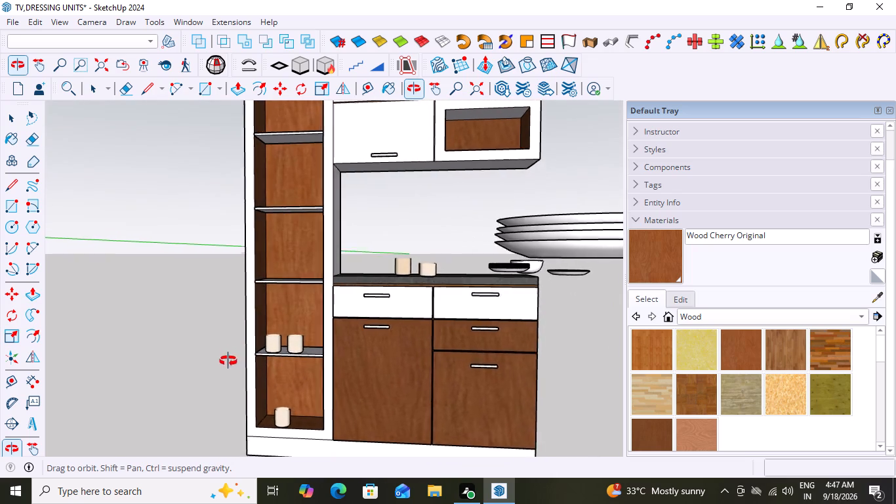
middle_click_drag(228, 361, 225, 362)
scroll(310, 340, "up", 14)
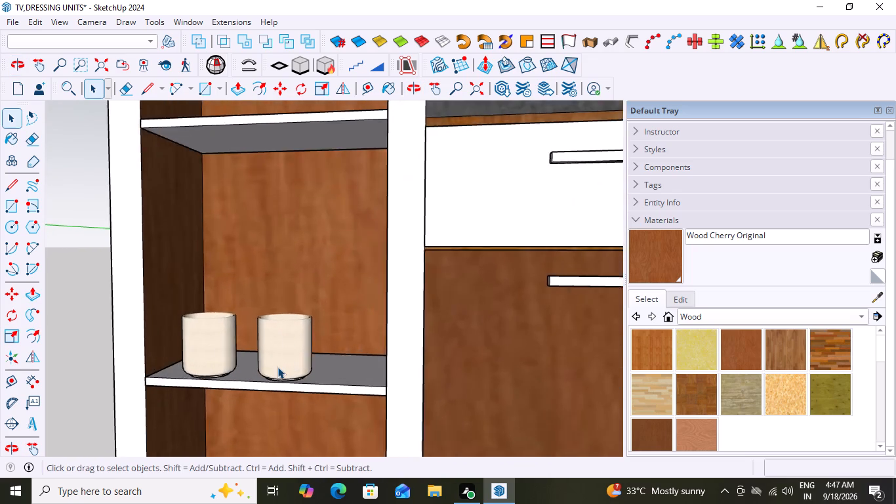
scroll(277, 367, "up", 7)
scroll(289, 365, "down", 10)
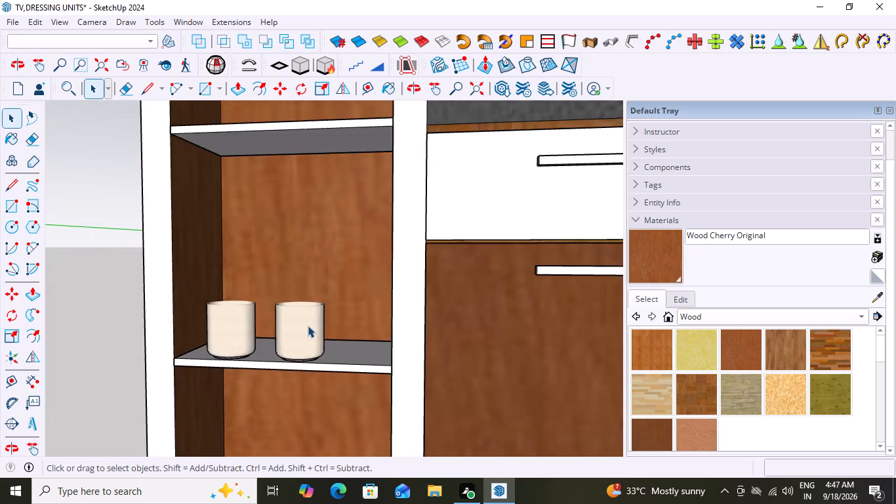
scroll(308, 325, "down", 20)
scroll(308, 325, "down", 3)
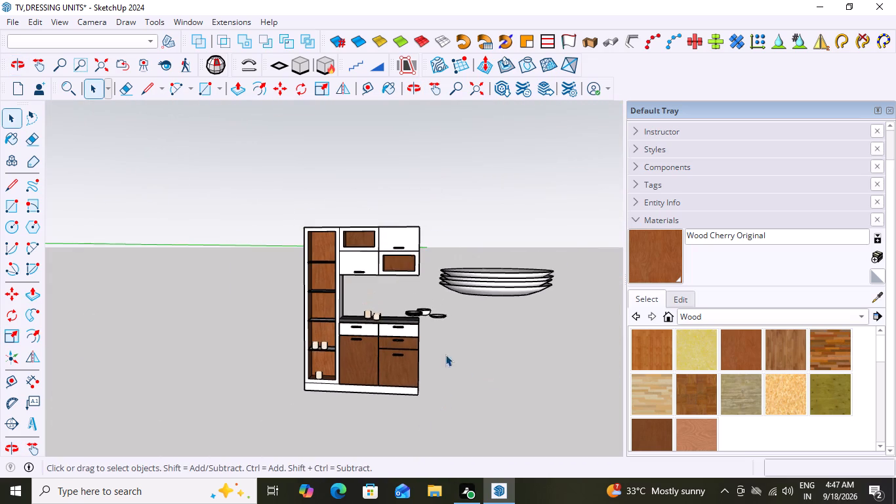
middle_click_drag(445, 354, 487, 356)
scroll(441, 331, "up", 3)
scroll(329, 364, "up", 8)
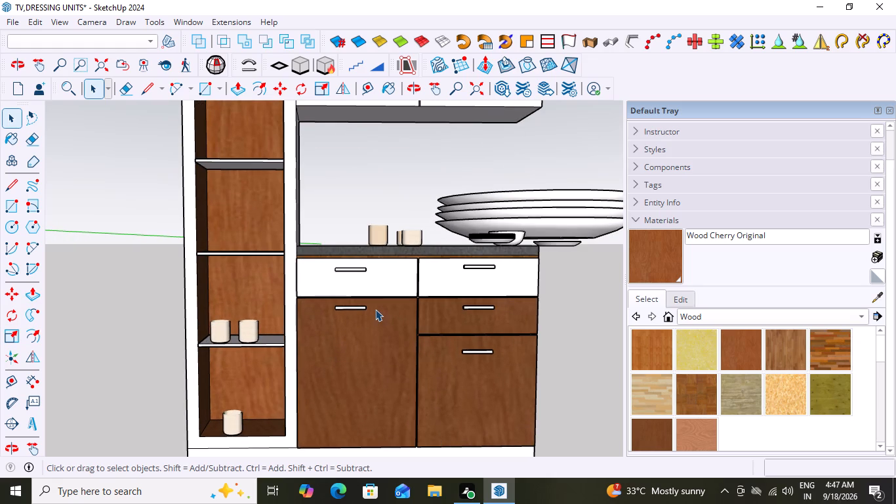
scroll(393, 296, "down", 8)
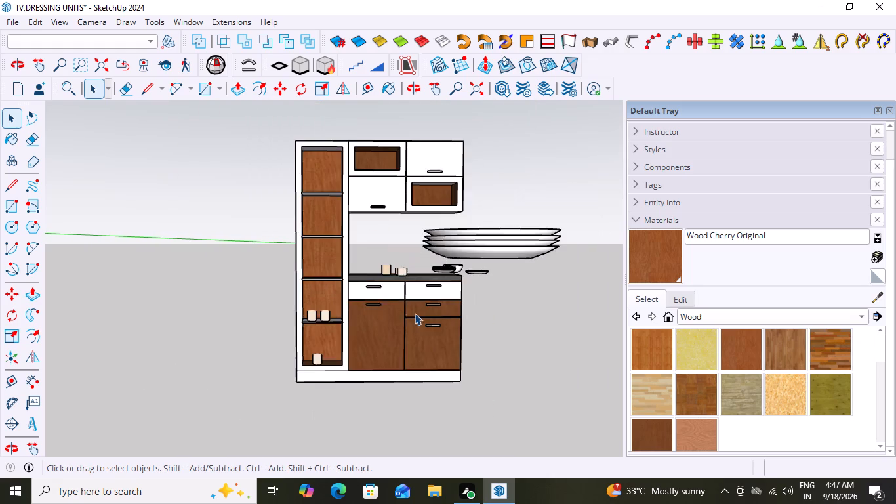
scroll(415, 313, "down", 3)
middle_click_drag(438, 299, 376, 343)
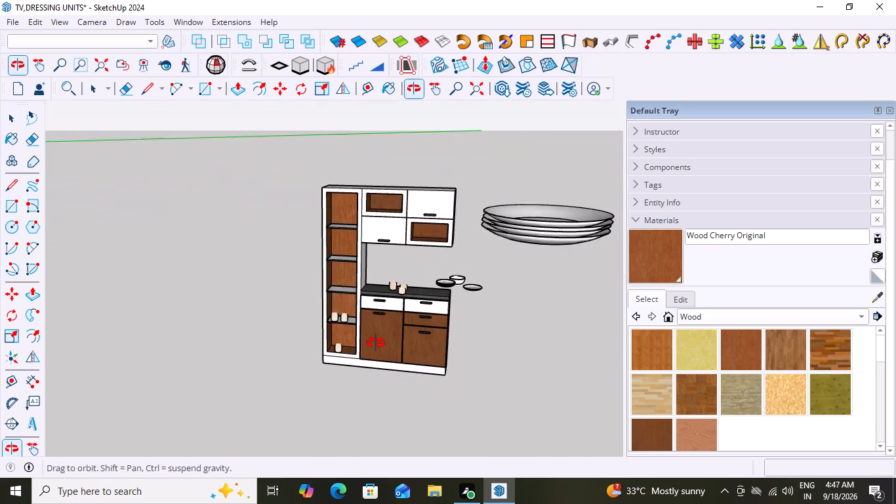
middle_click_drag(376, 343, 445, 378)
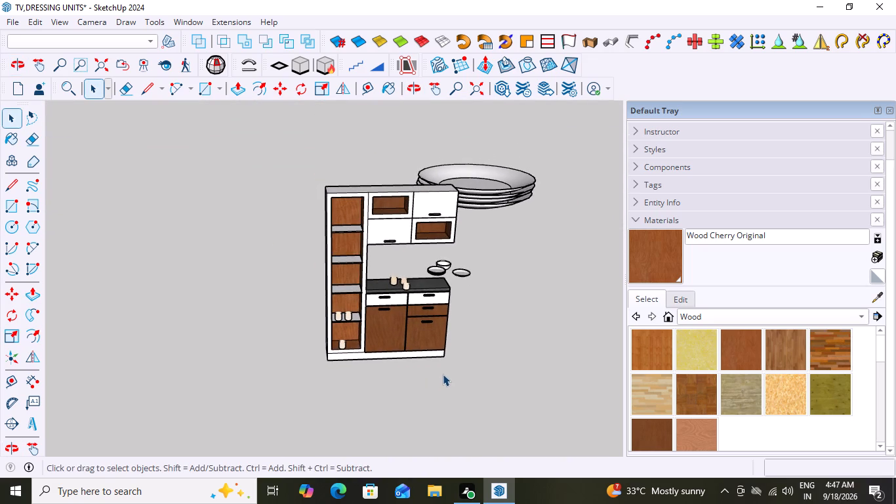
Within the crockery set, move the black-banded dish about 4.15' onto the front edge of the tall unit's second shelf from the top, and leave the set.
scroll(447, 262, "up", 5)
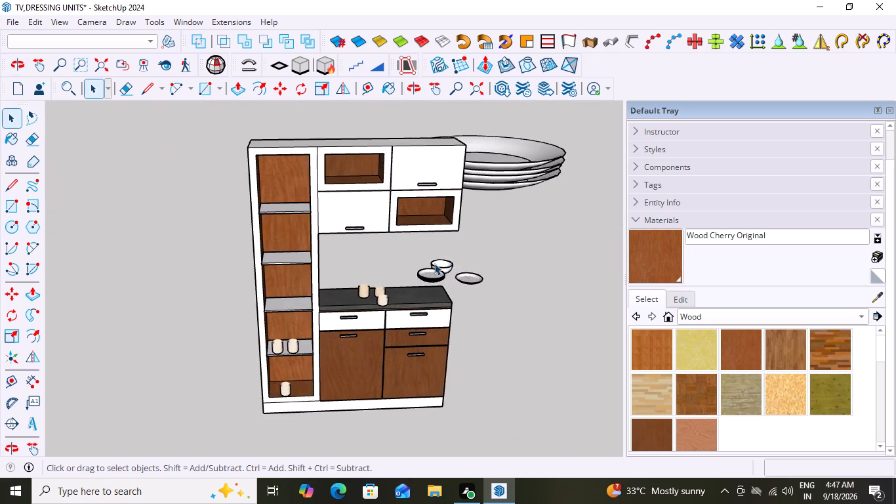
scroll(434, 263, "up", 7)
middle_click_drag(454, 299, 405, 257)
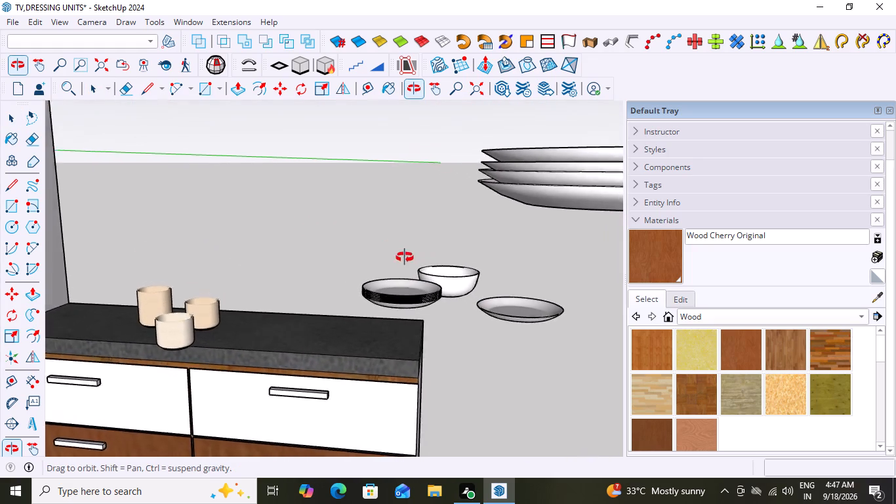
middle_click_drag(405, 257, 403, 266)
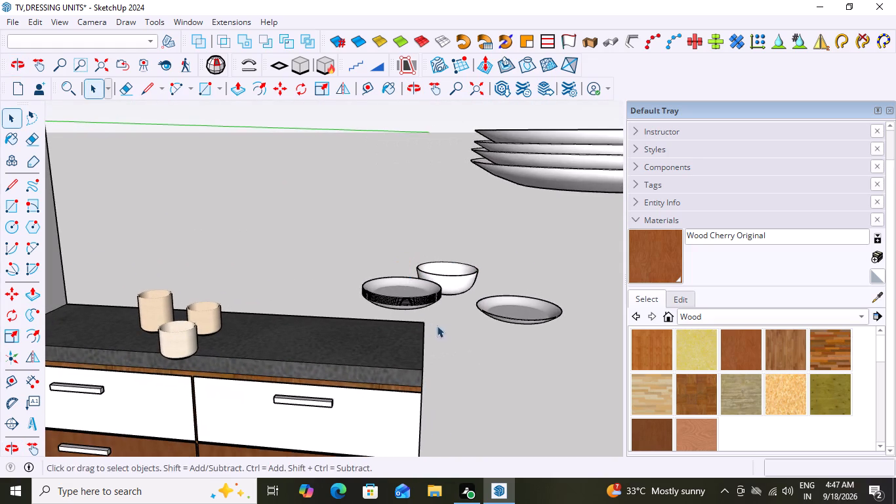
middle_click_drag(455, 325, 502, 320)
scroll(503, 320, "down", 6)
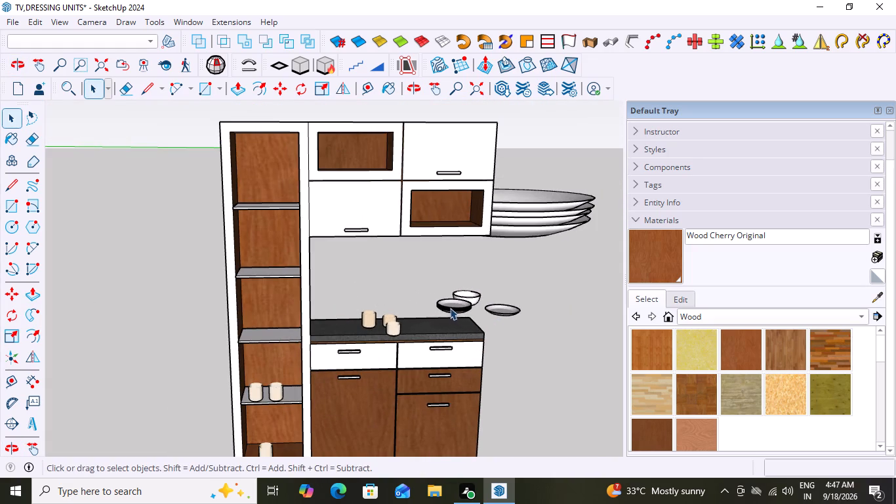
left_click(453, 307)
double_click(453, 307)
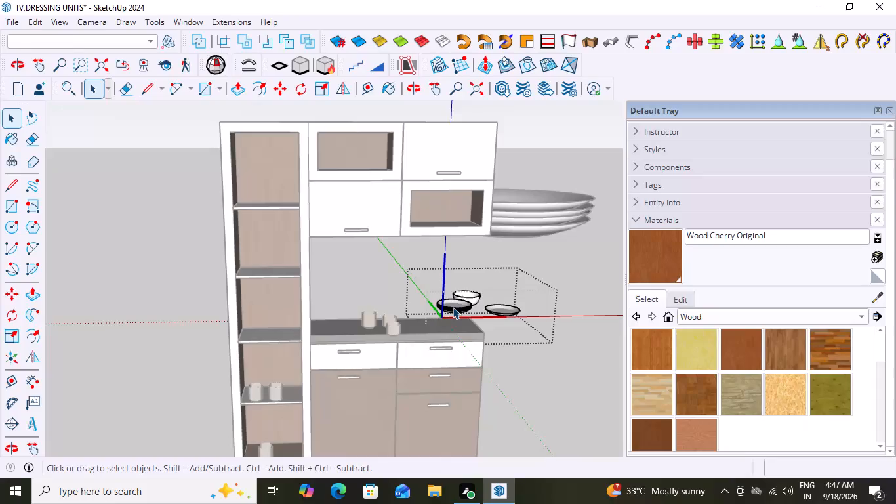
left_click(453, 307)
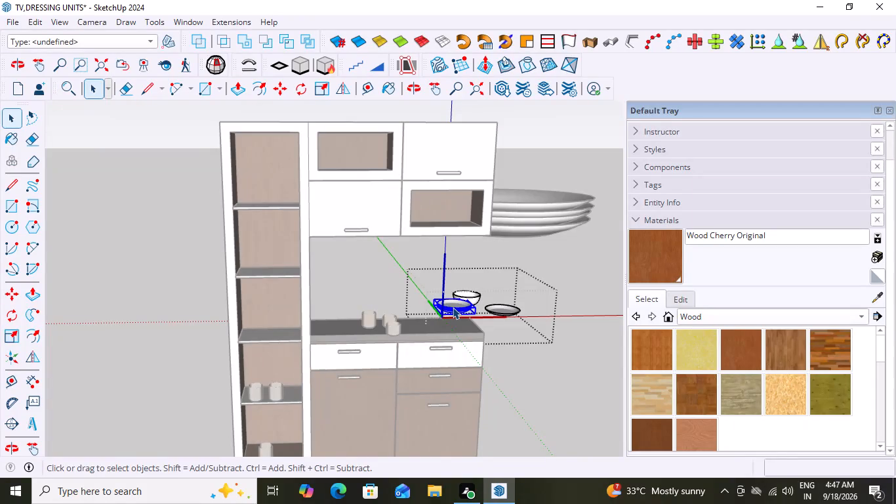
key("m")
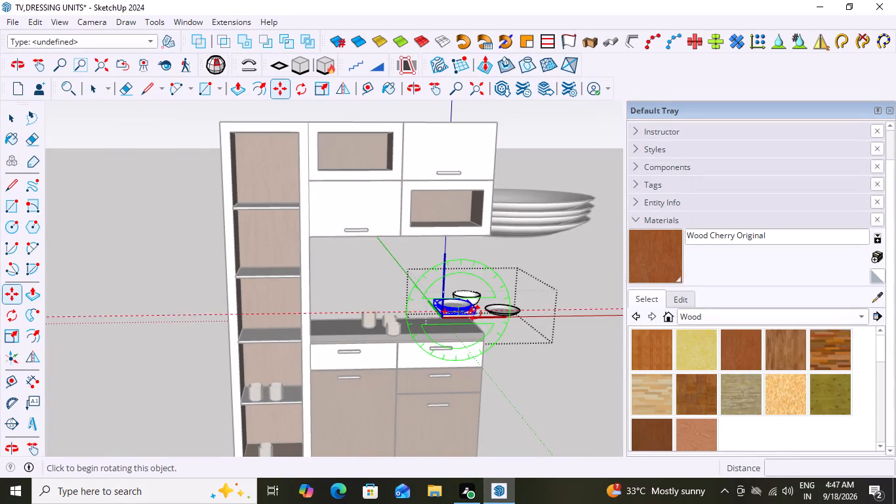
left_click(478, 312)
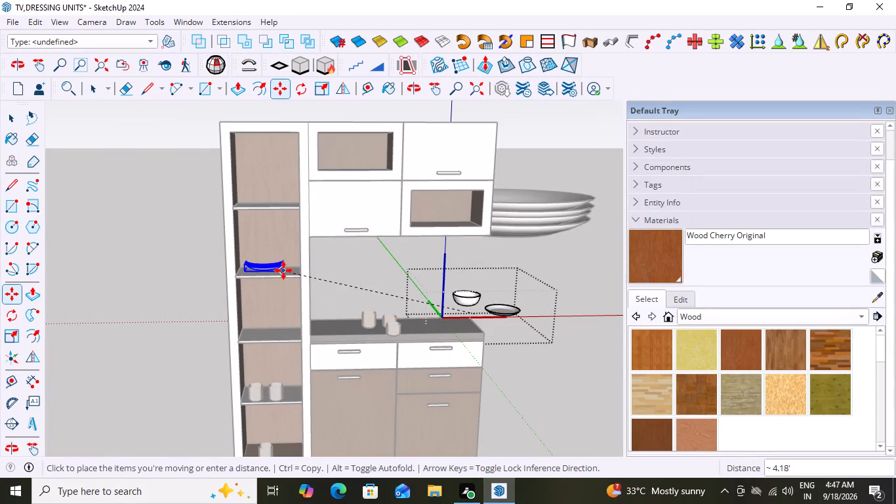
scroll(291, 276, "up", 8)
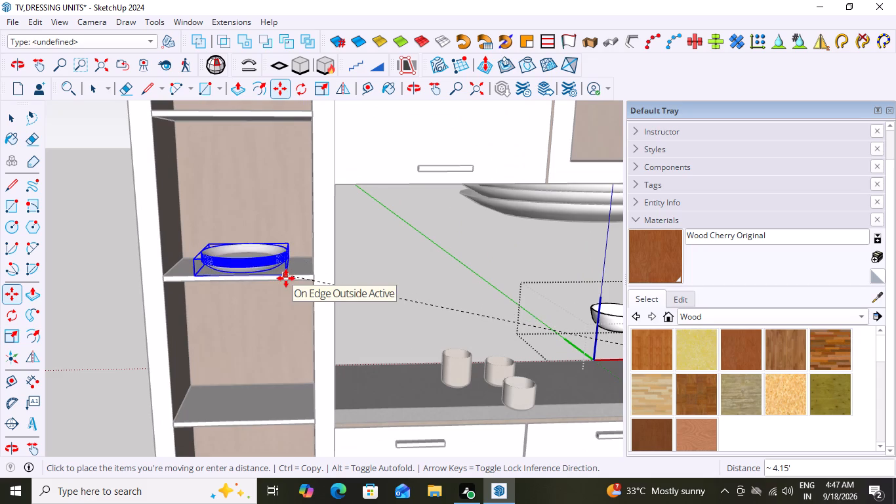
scroll(286, 278, "down", 7)
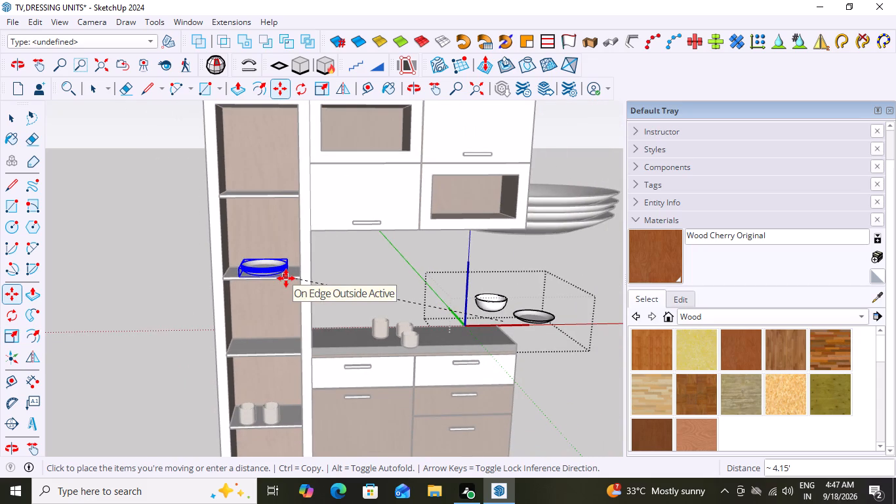
left_click(286, 278)
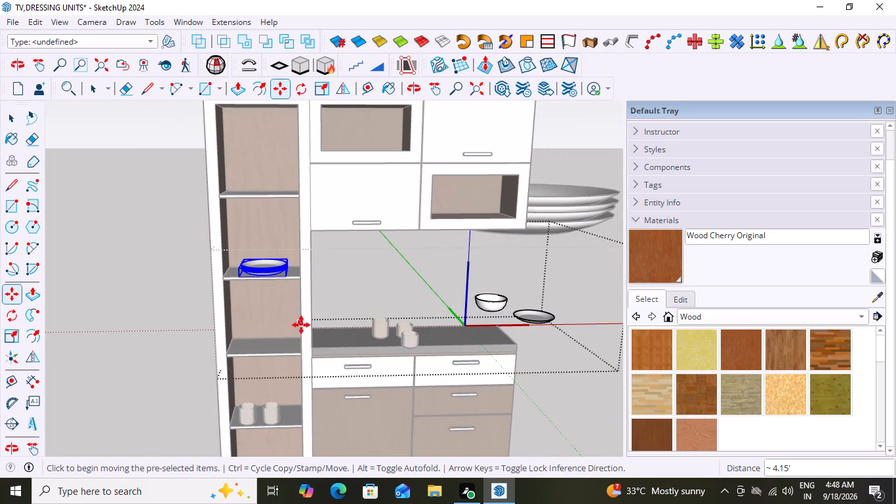
key("space")
left_click(175, 287)
Scale the large stack of white plates beside the cabinet uniformly to about 0.41.
scroll(261, 276, "up", 7)
middle_click_drag(262, 276, 268, 267)
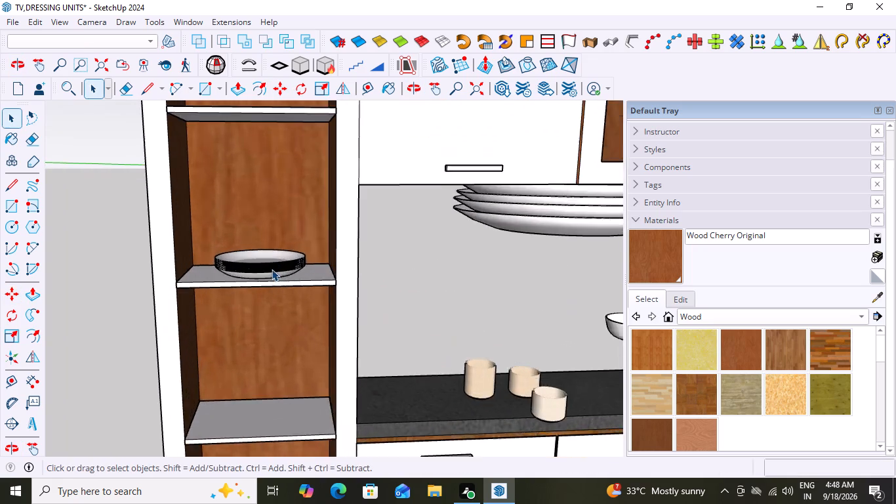
scroll(272, 269, "up", 12)
scroll(258, 280, "down", 13)
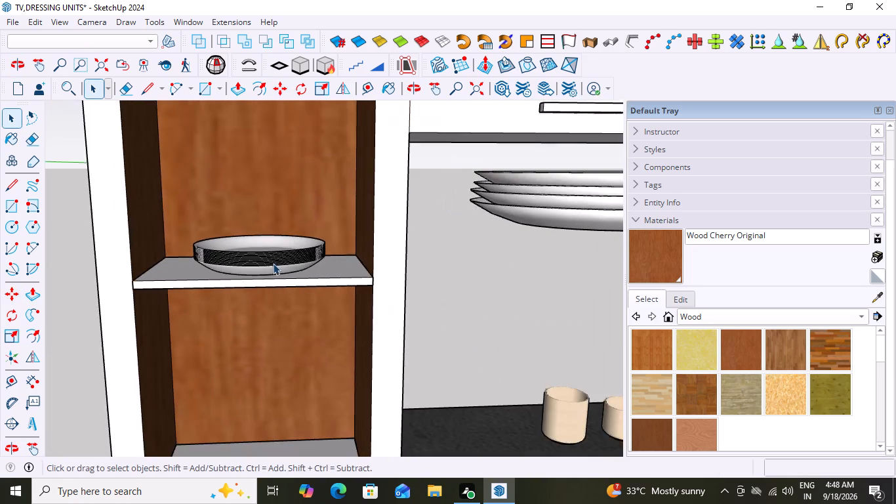
scroll(273, 263, "down", 20)
scroll(273, 263, "down", 5)
middle_click_drag(413, 285, 390, 264)
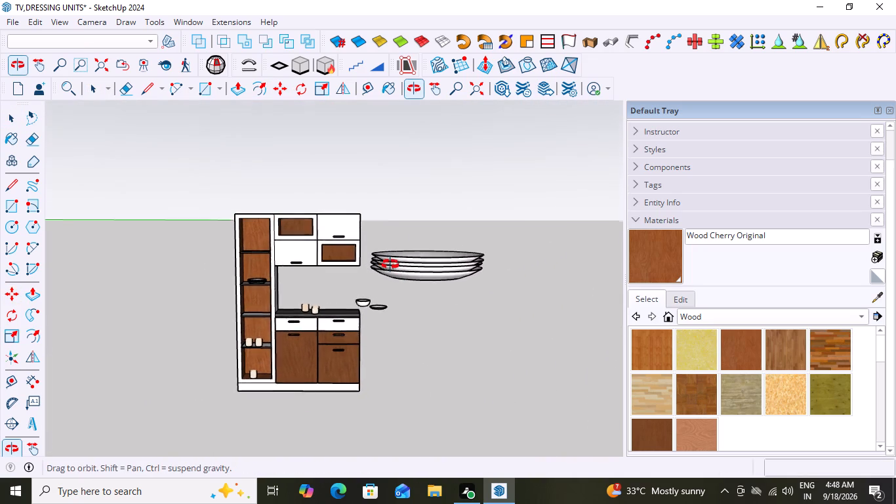
middle_click_drag(390, 264, 390, 264)
scroll(446, 262, "up", 4)
left_click(446, 262)
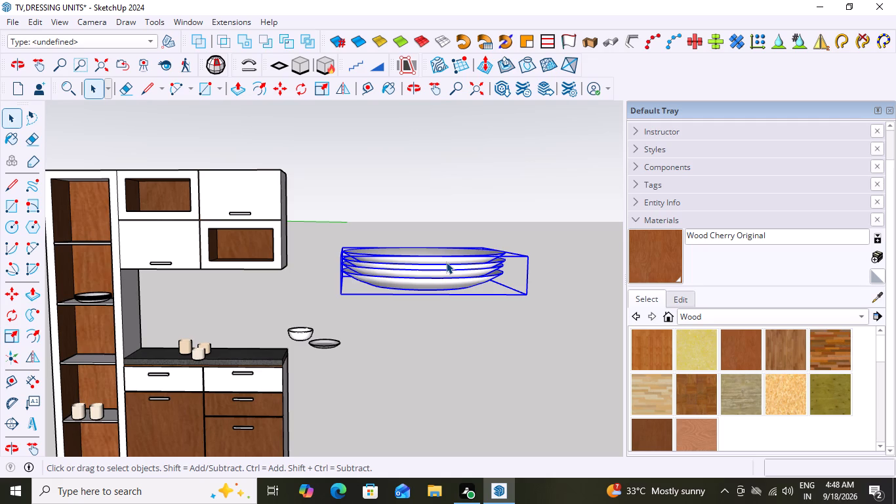
key("s")
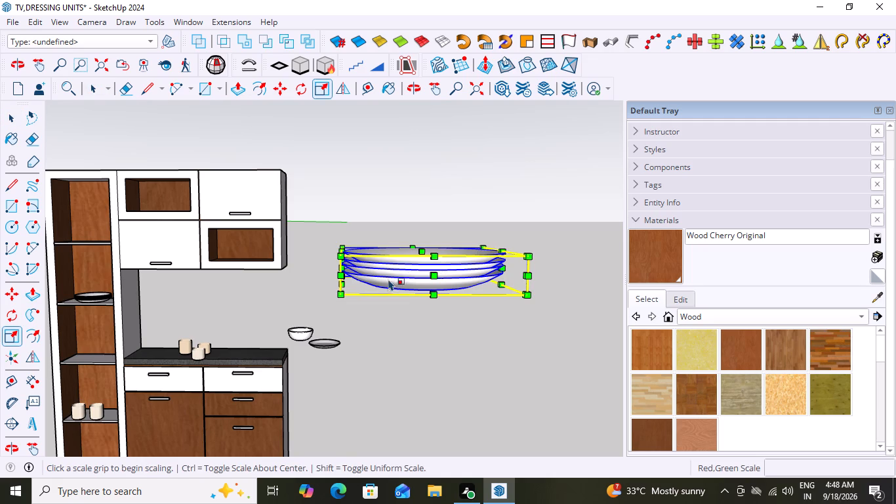
left_click_drag(342, 293, 402, 282)
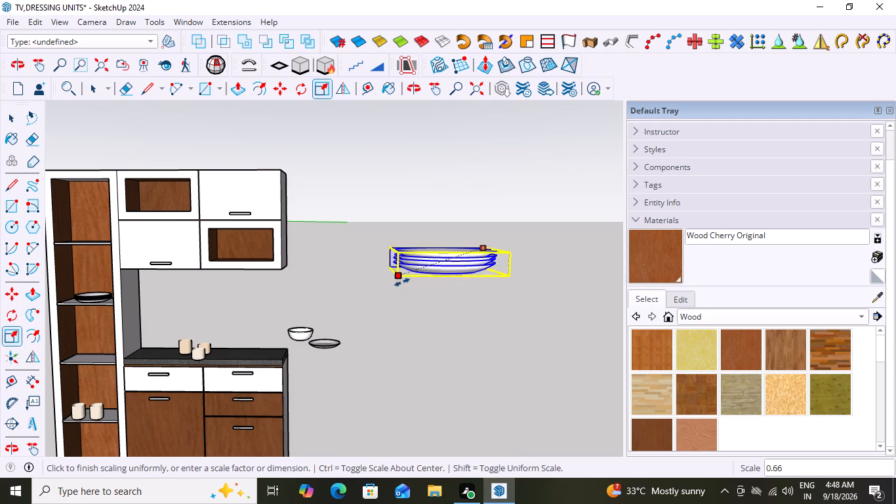
left_click_drag(402, 282, 428, 273)
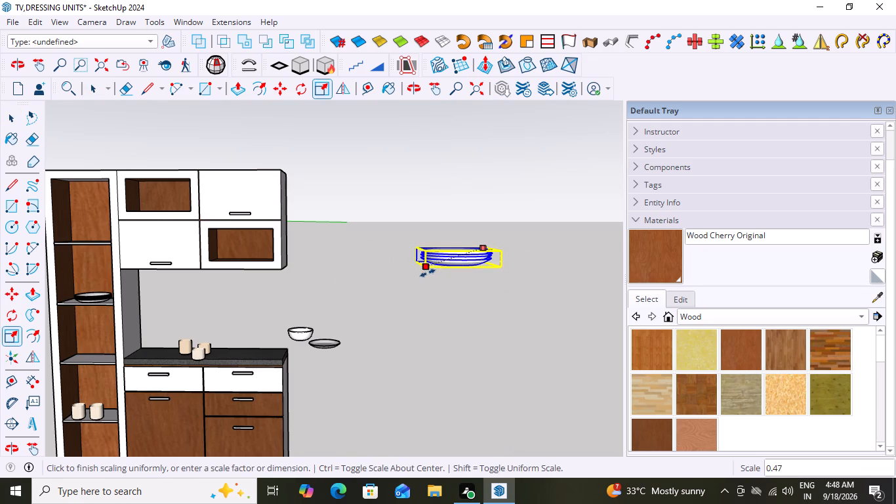
left_click_drag(428, 273, 436, 271)
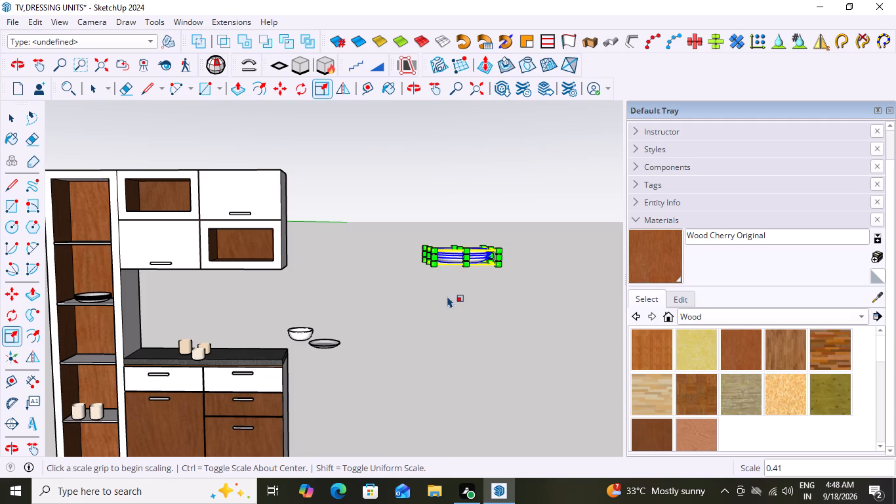
key("space")
Move the scaled plate stack about 17.22' by its lower front corner to the front edge of the tall unit's uppermost shelf.
scroll(466, 295, "down", 8)
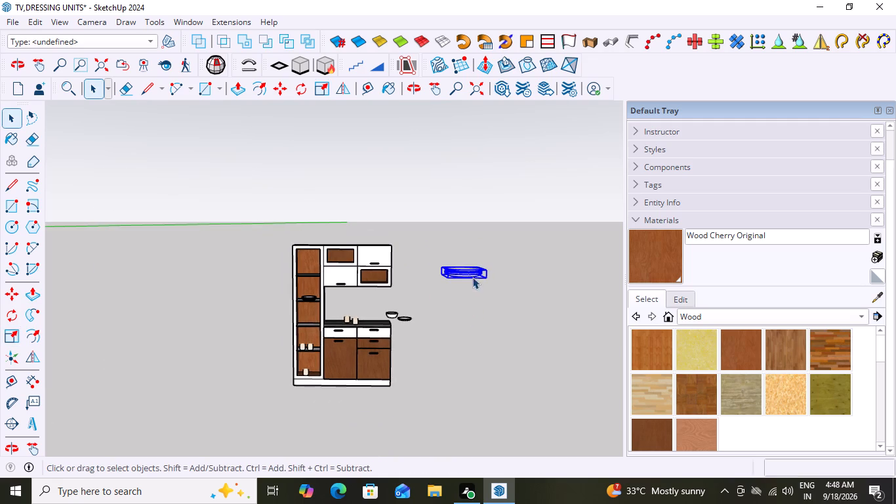
scroll(453, 261, "up", 17)
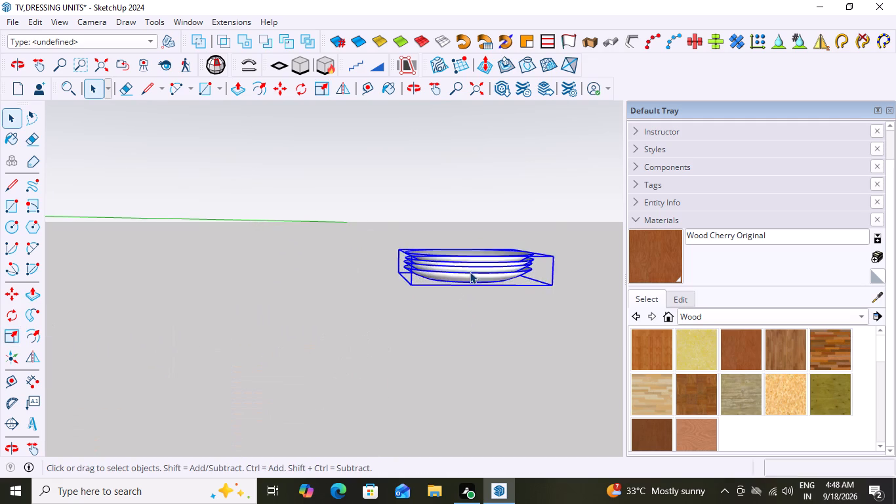
key("m")
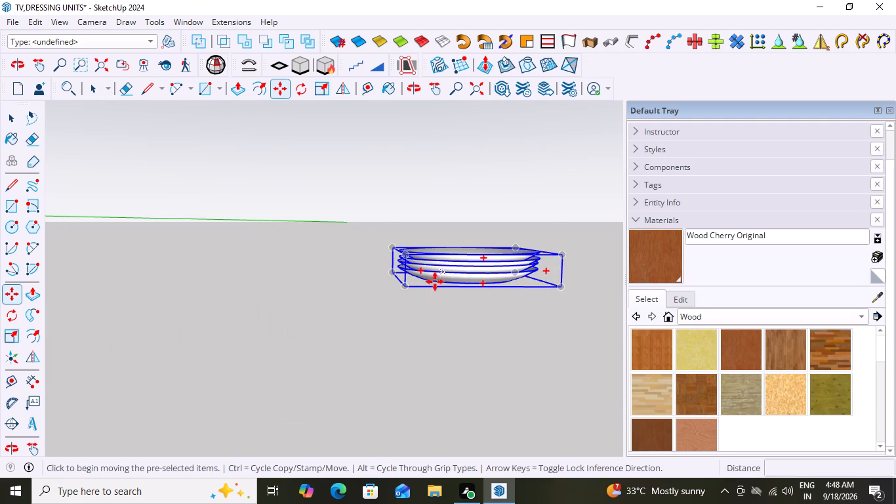
left_click(561, 286)
scroll(421, 324, "down", 15)
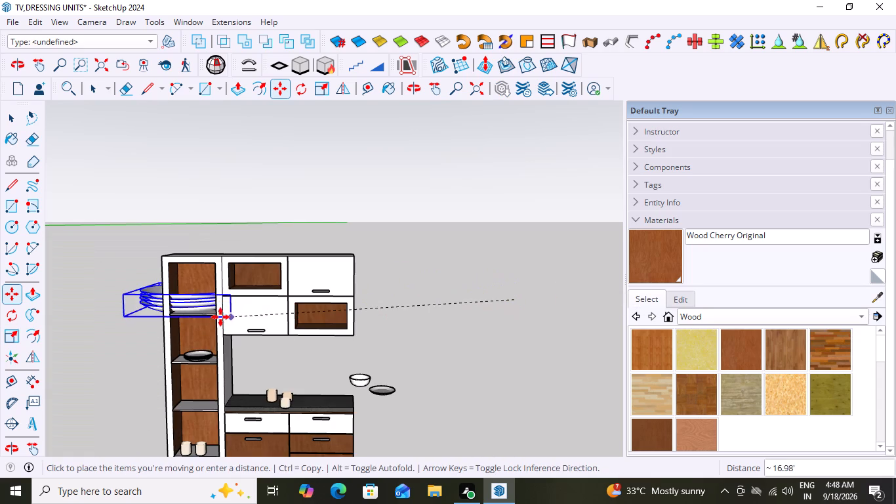
scroll(196, 322, "up", 8)
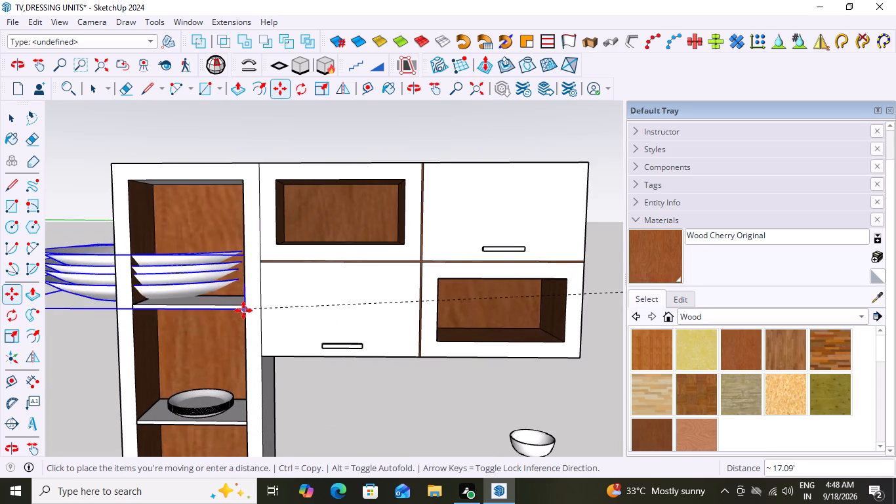
scroll(243, 310, "down", 8)
scroll(298, 316, "down", 4)
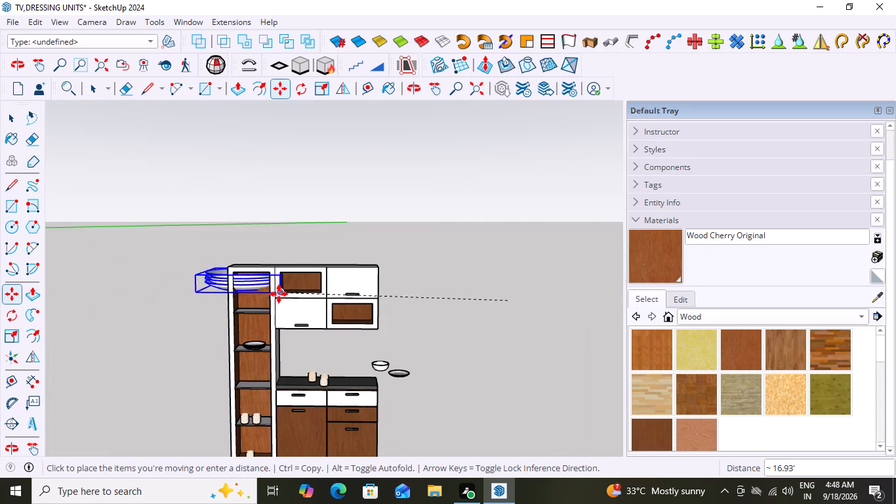
scroll(249, 321, "up", 8)
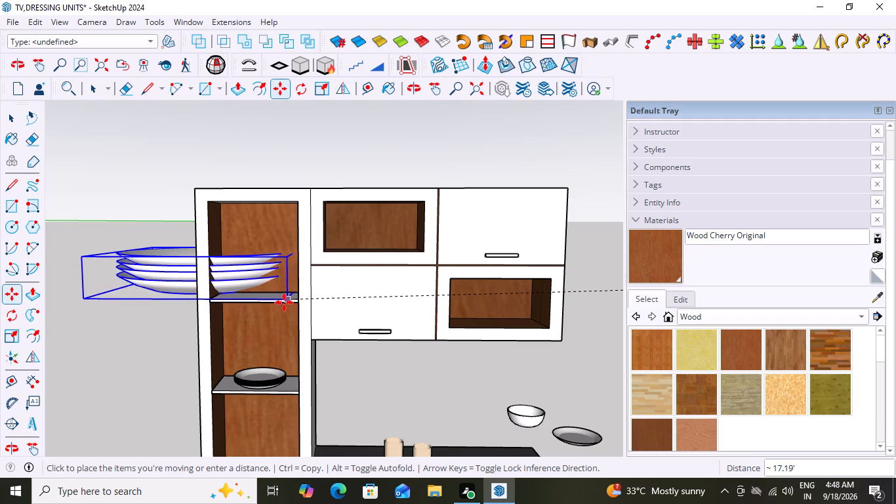
left_click(283, 303)
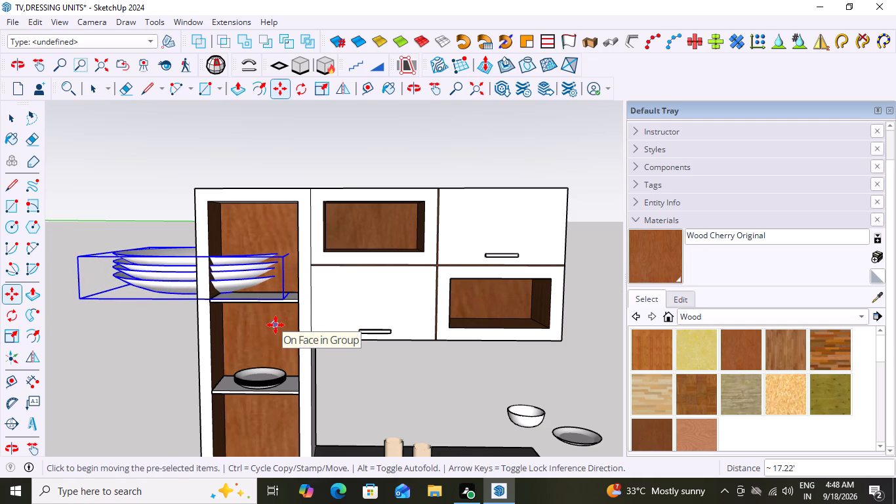
Scale the white plate stack on the tall unit's uppermost shelf uniformly to about 0.89.
key("s")
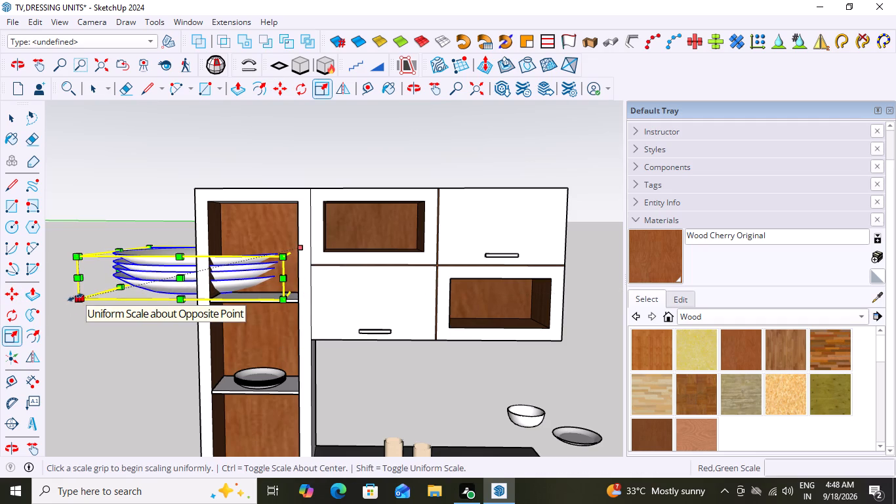
left_click_drag(78, 298, 180, 308)
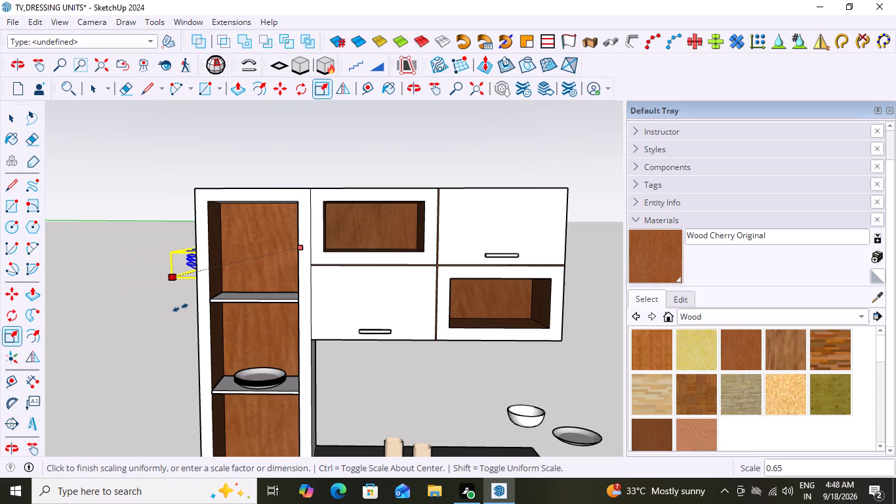
left_click_drag(180, 308, 189, 392)
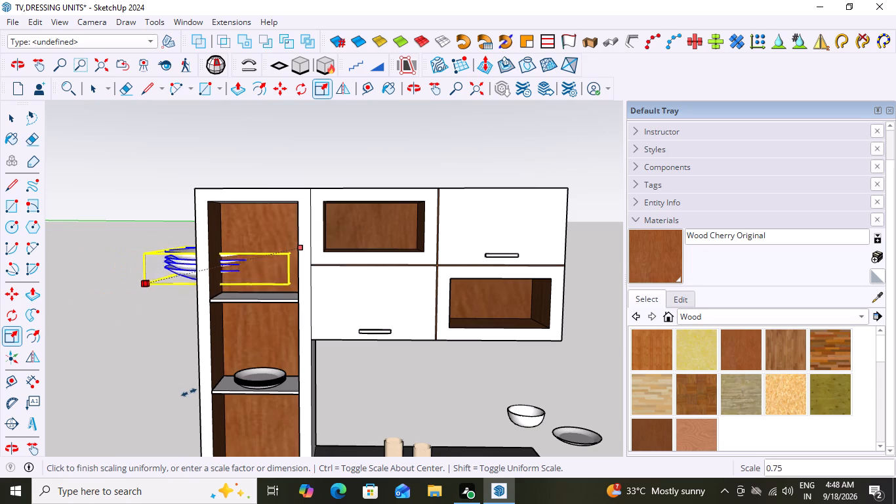
left_click_drag(189, 392, 144, 387)
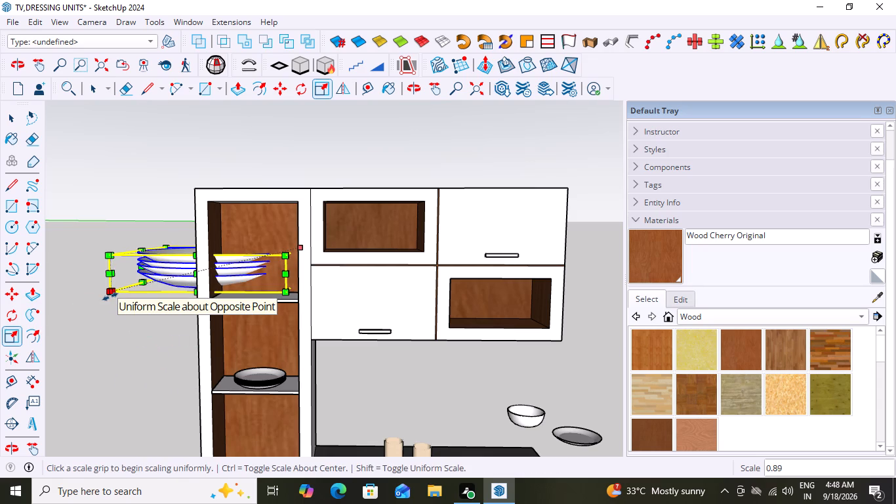
key("space")
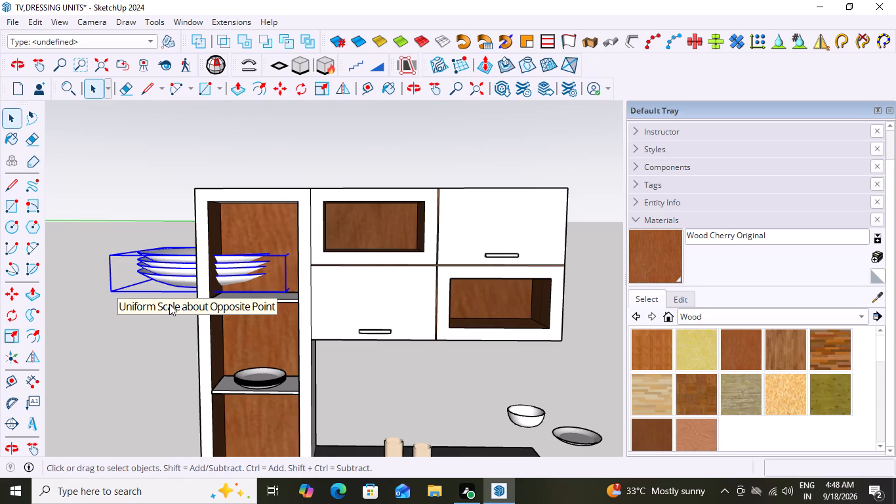
Move the plate stack by its lower front corner out of the tall unit into the free space beside it.
key("m")
left_click_drag(286, 292, 278, 320)
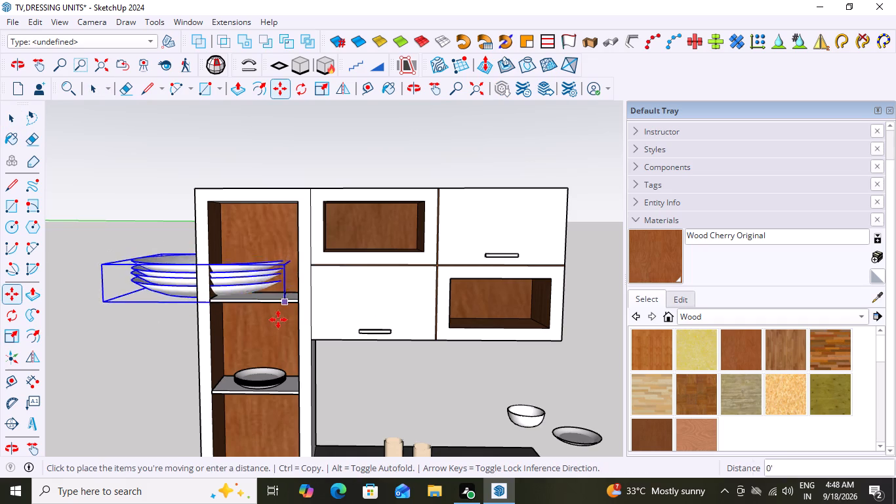
left_click_drag(278, 320, 178, 316)
Scale the plate stack beside the tall unit uniformly to about 0.39.
scroll(182, 316, "down", 8)
middle_click_drag(112, 346, 139, 350)
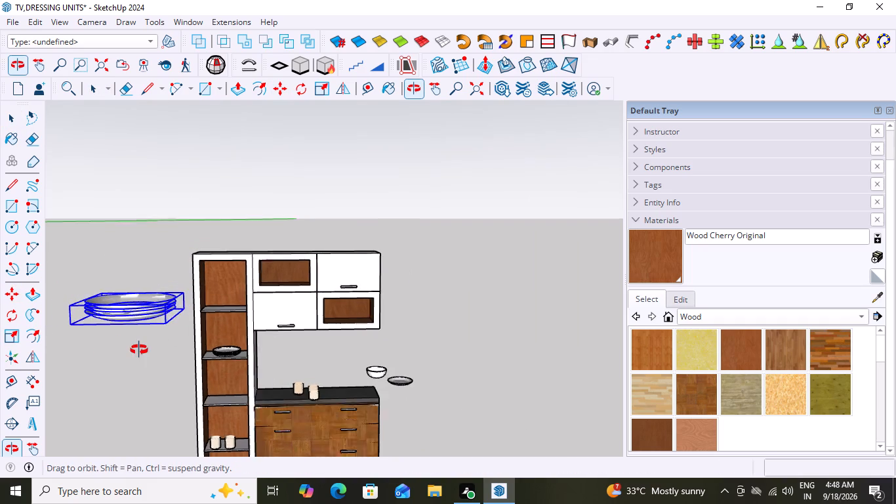
middle_click_drag(139, 350, 154, 350)
scroll(154, 350, "down", 3)
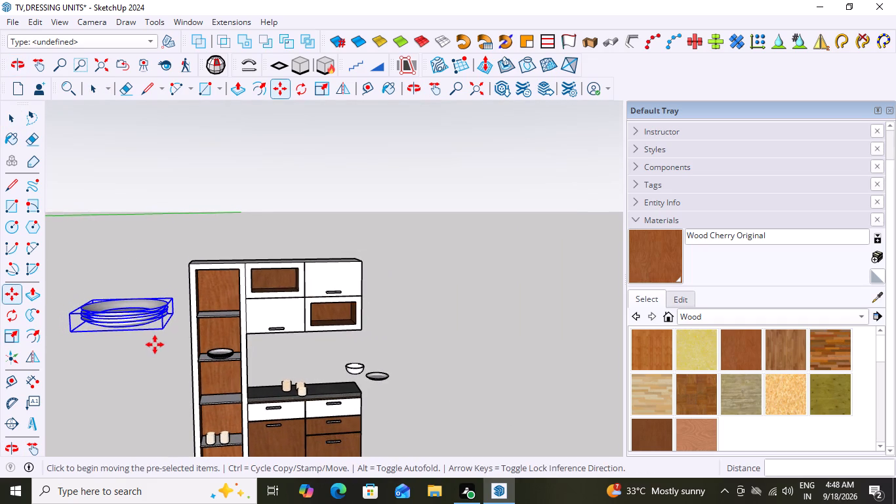
key("s")
scroll(65, 335, "up", 3)
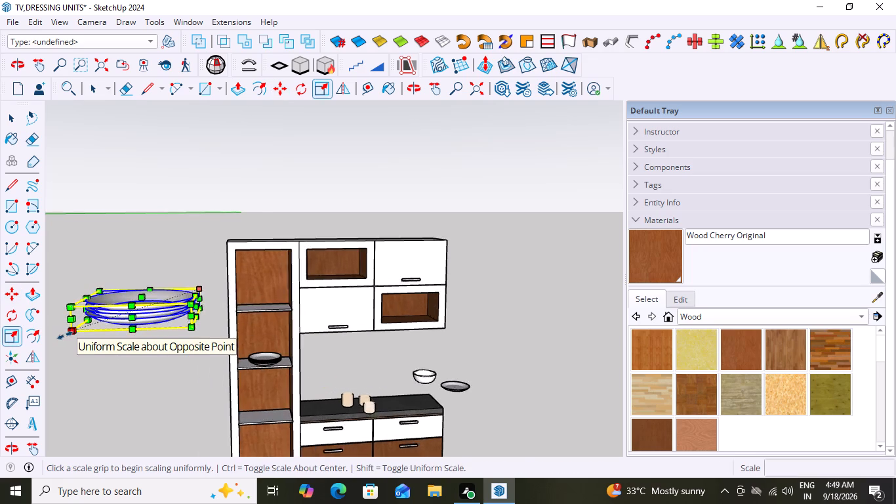
scroll(65, 335, "up", 4)
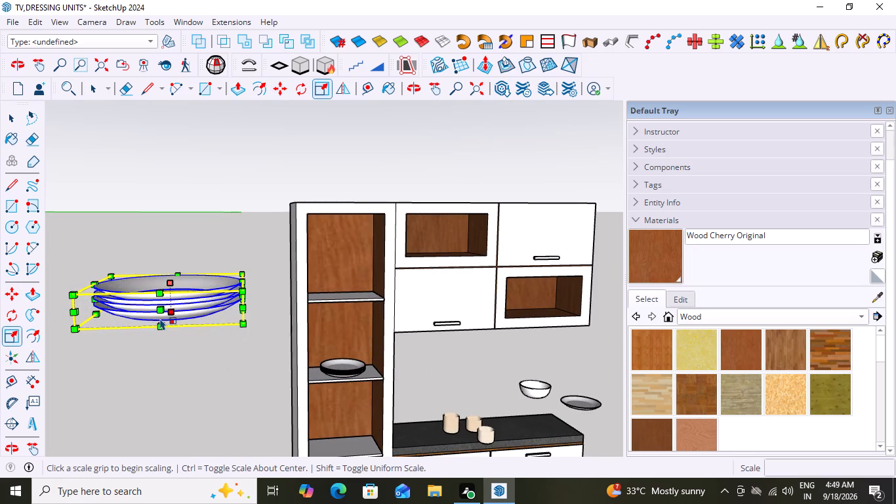
left_click_drag(77, 327, 132, 334)
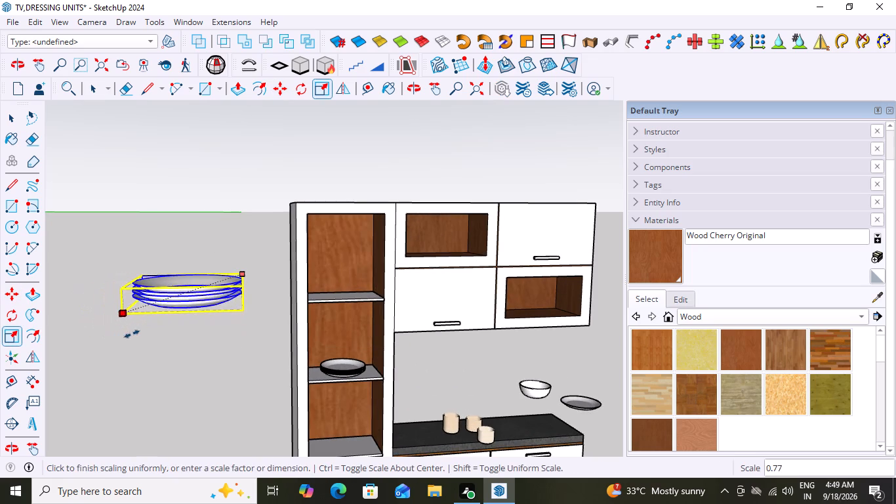
left_click_drag(132, 334, 183, 334)
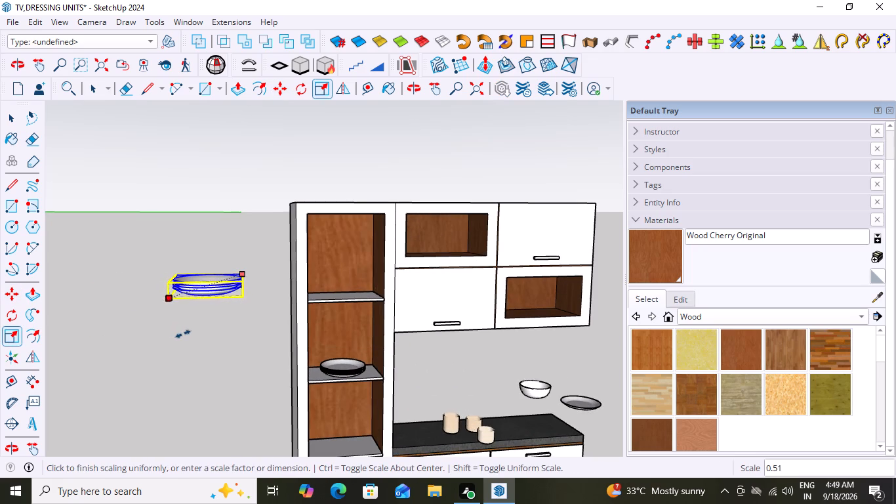
left_click_drag(183, 334, 205, 334)
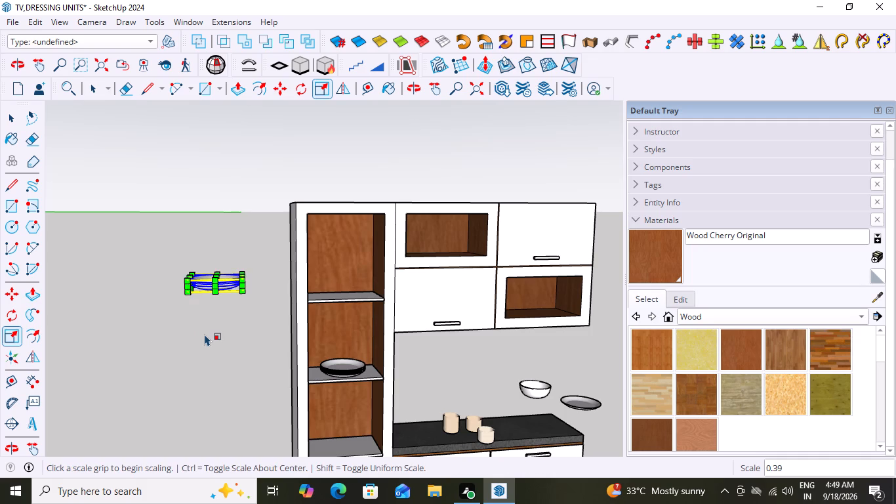
key("space")
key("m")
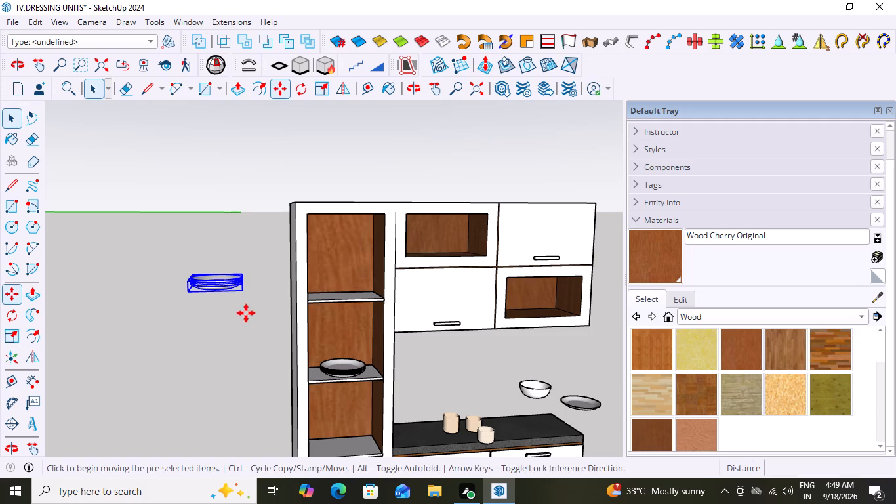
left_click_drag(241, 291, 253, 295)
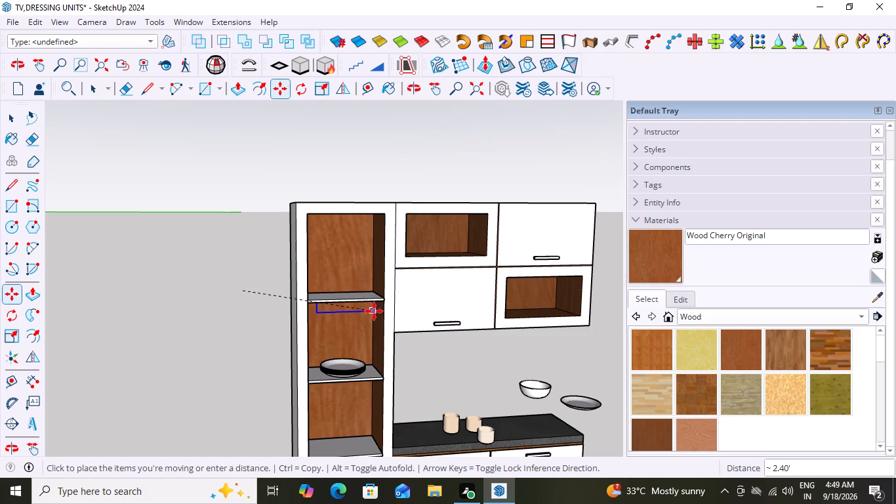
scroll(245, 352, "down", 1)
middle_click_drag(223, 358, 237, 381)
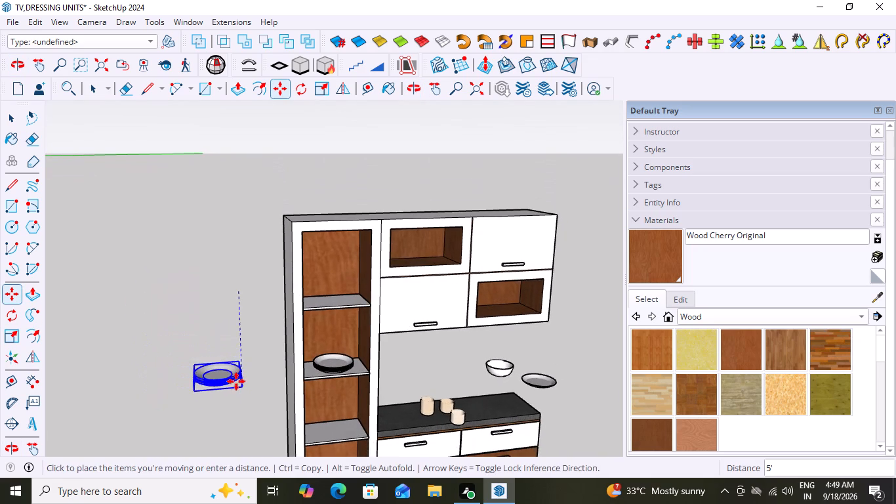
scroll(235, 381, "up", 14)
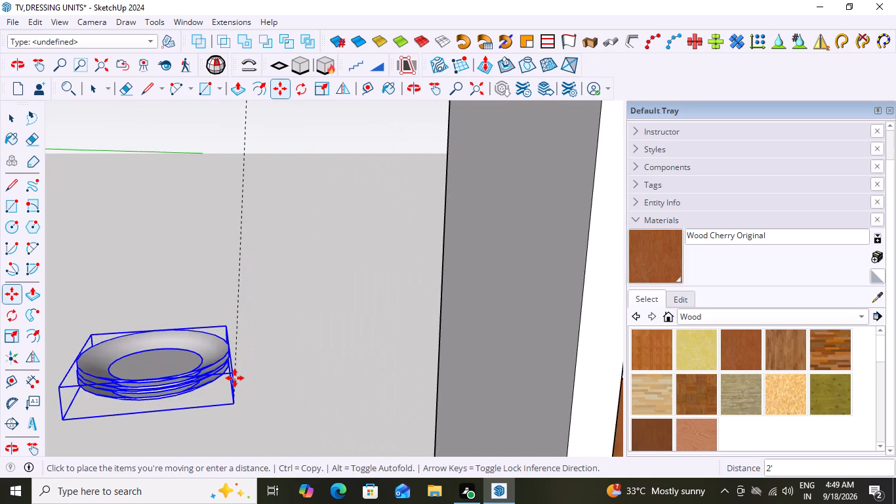
Scale the plate stack along the green axis to about 0.75 to reduce its depth.
key("s")
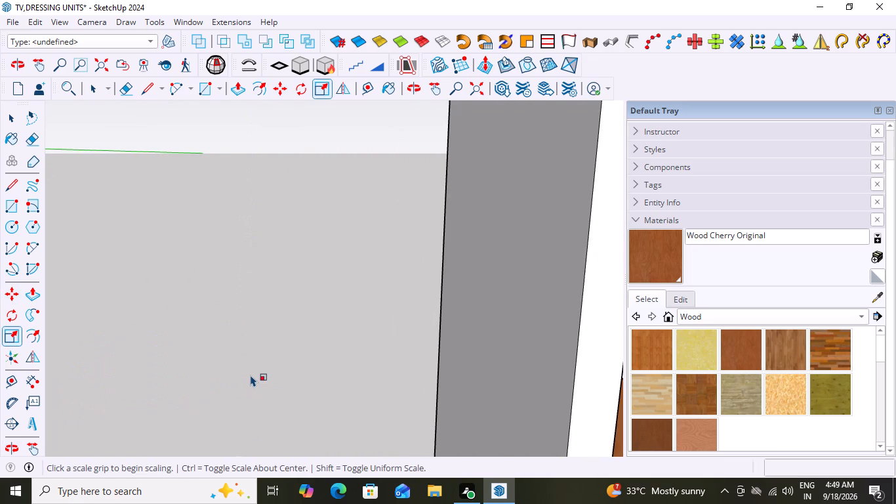
scroll(251, 375, "down", 10)
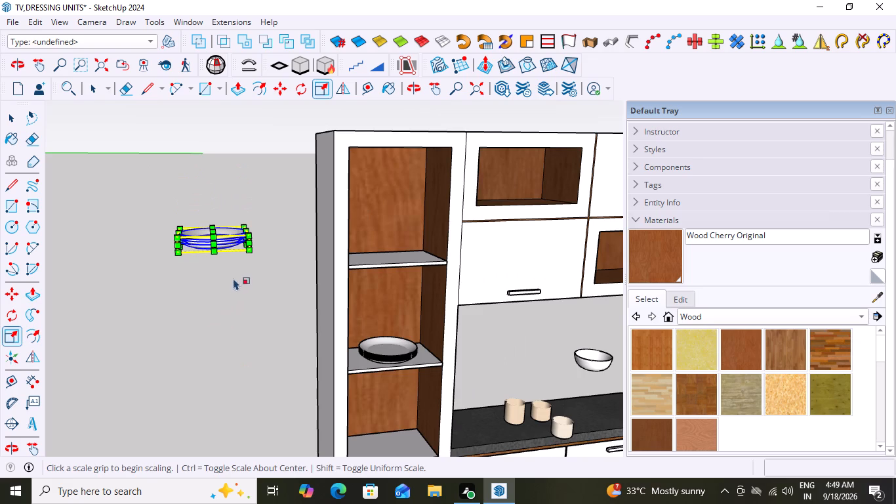
middle_click_drag(234, 277, 243, 371)
scroll(230, 132, "up", 3)
scroll(235, 188, "up", 3)
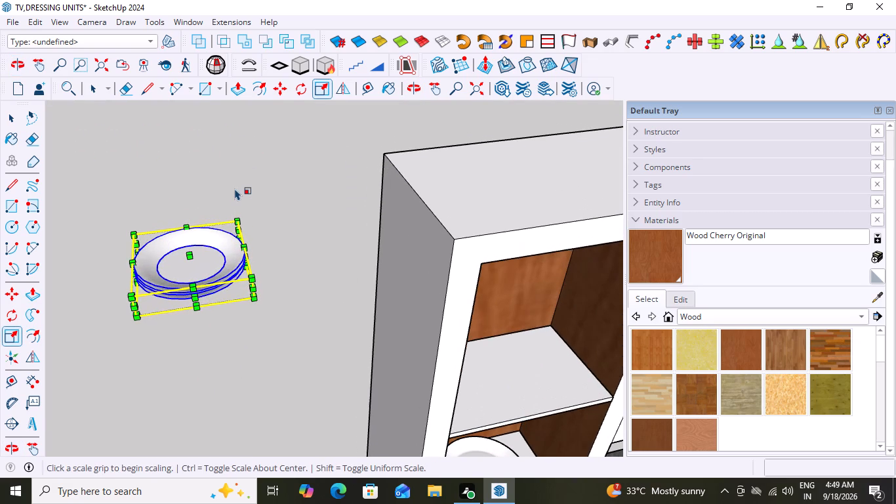
key("space")
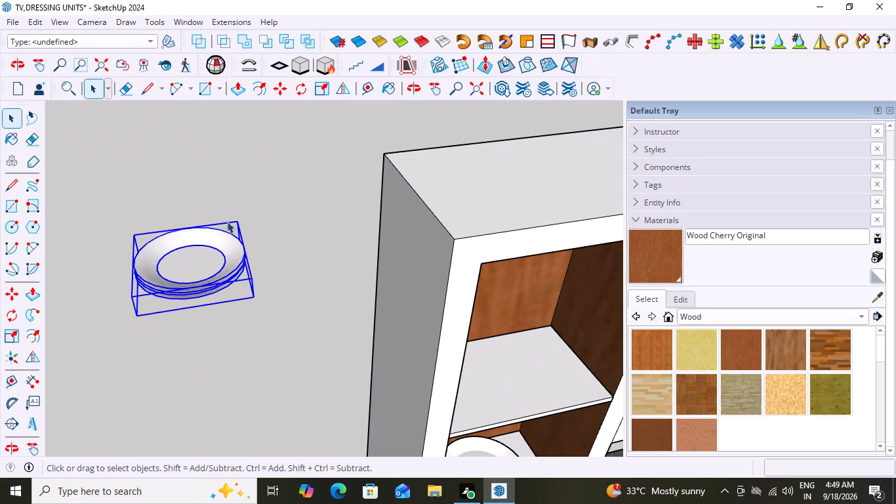
key("s")
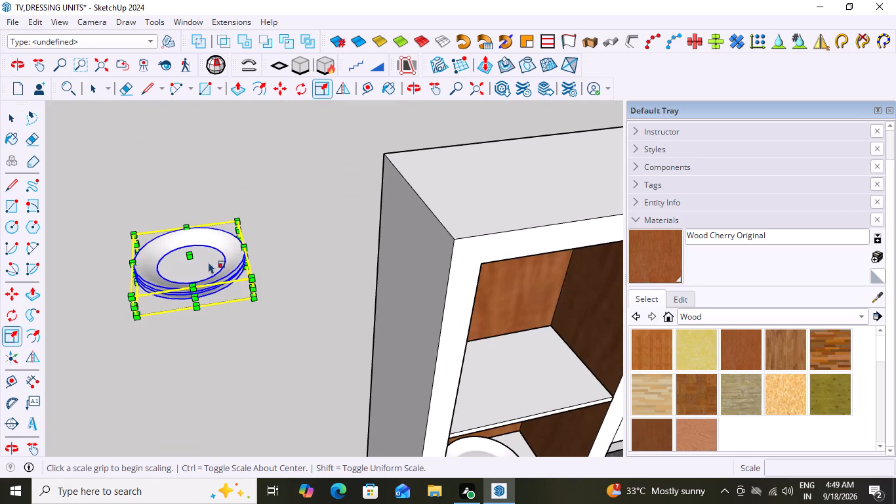
middle_click_drag(278, 248, 236, 301)
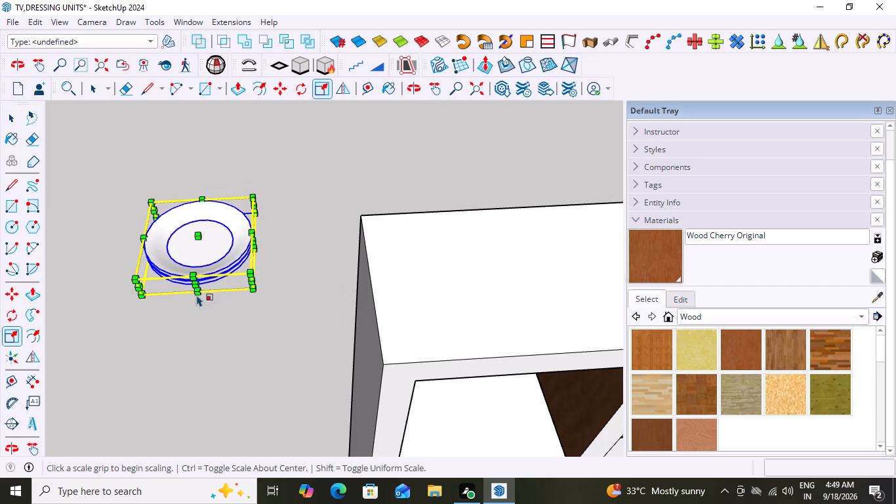
left_click_drag(195, 286, 202, 272)
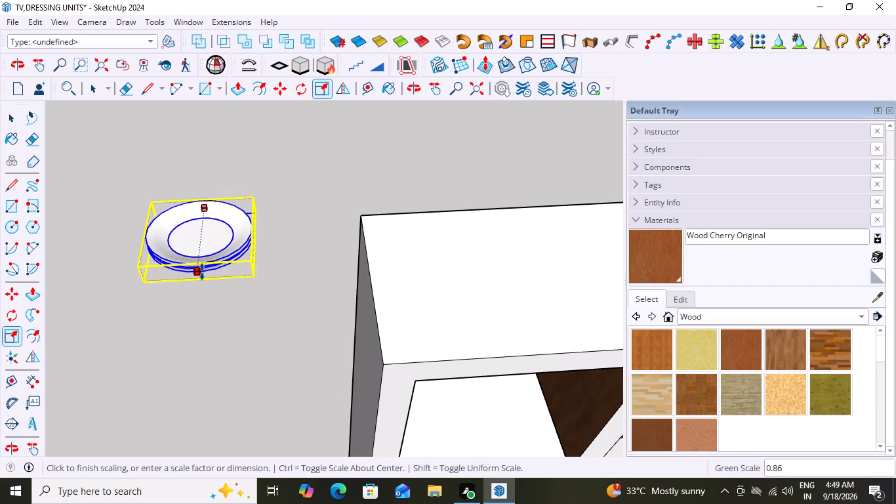
left_click_drag(202, 272, 205, 264)
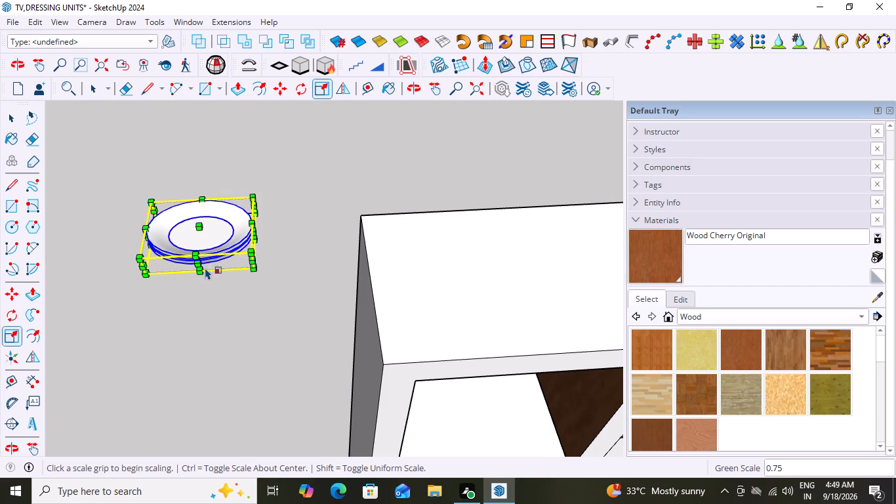
Scale the plate stack along the red and blue axes to about 0.83 and 0.77.
middle_click_drag(279, 226, 180, 234)
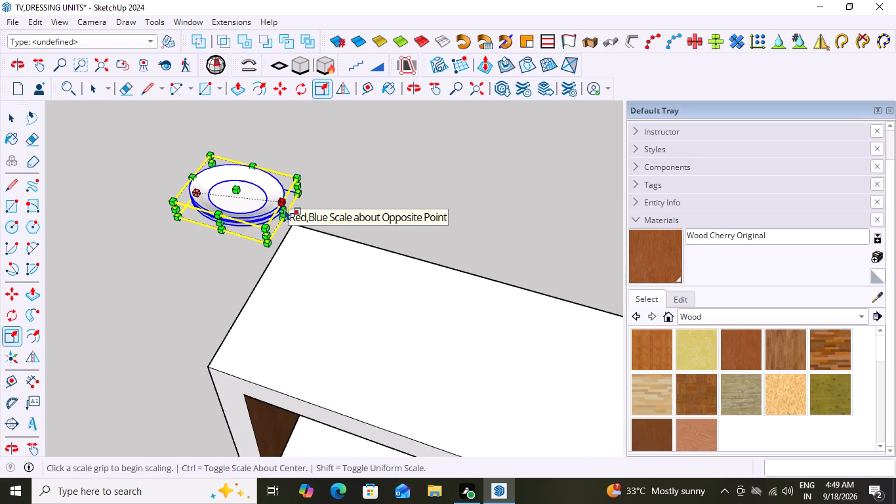
left_click_drag(285, 209, 266, 201)
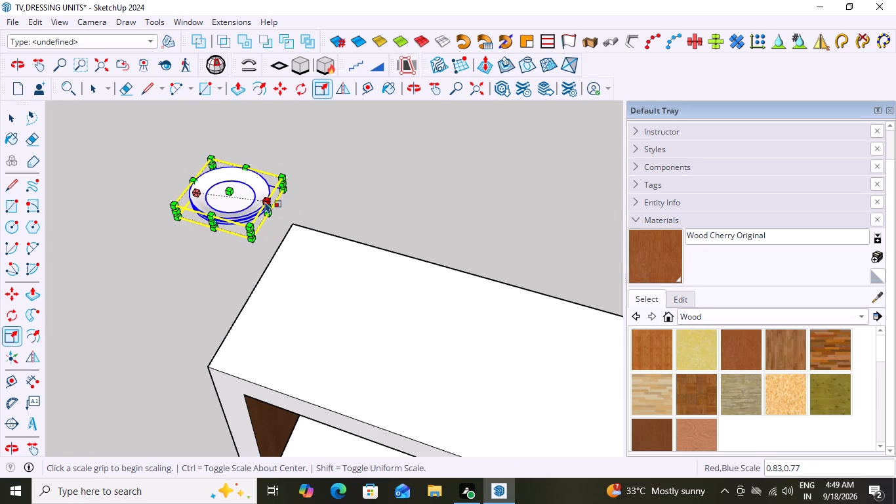
key("space")
Move the plate stack about 2.95' by its lower front corner onto the front edge of the tall unit's uppermost shelf, and deselect it.
middle_click_drag(162, 264, 304, 222)
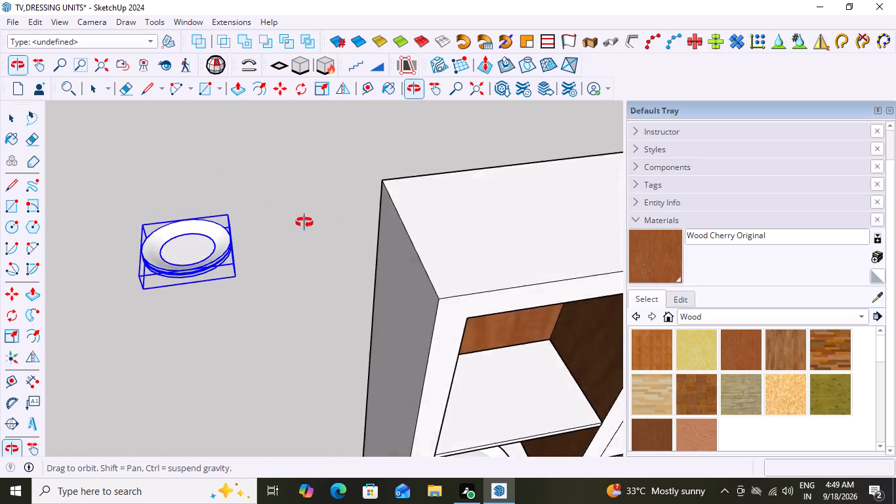
middle_click_drag(304, 222, 314, 209)
key("m")
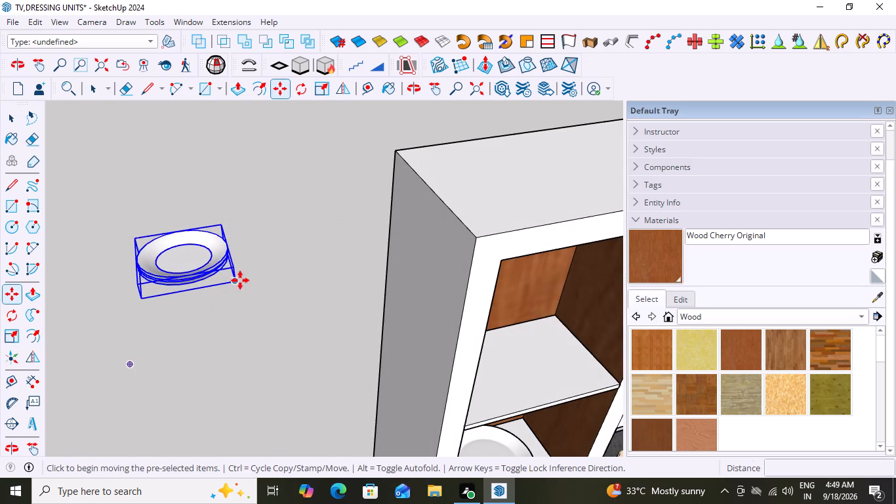
left_click(235, 281)
scroll(167, 325, "down", 5)
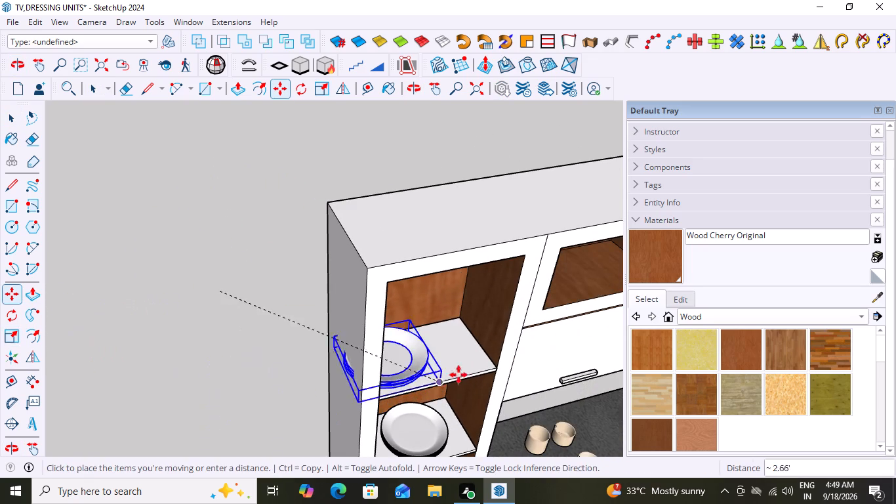
middle_click_drag(467, 376, 371, 334)
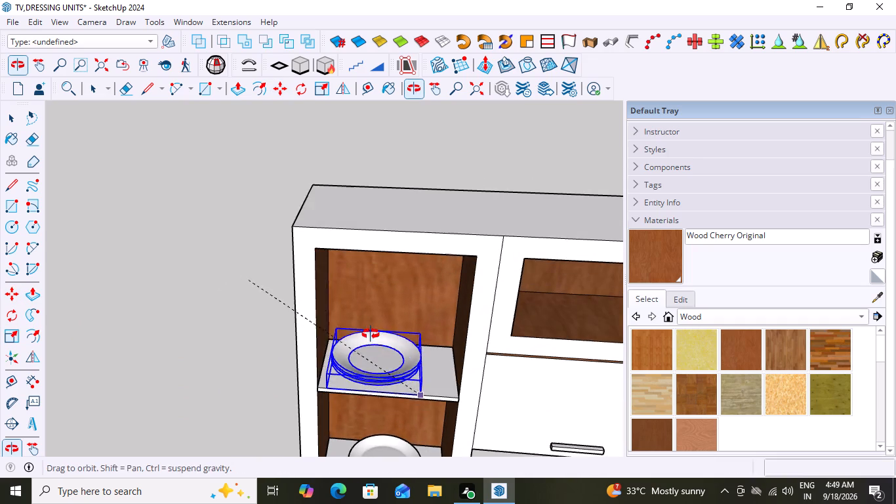
middle_click_drag(371, 334, 372, 333)
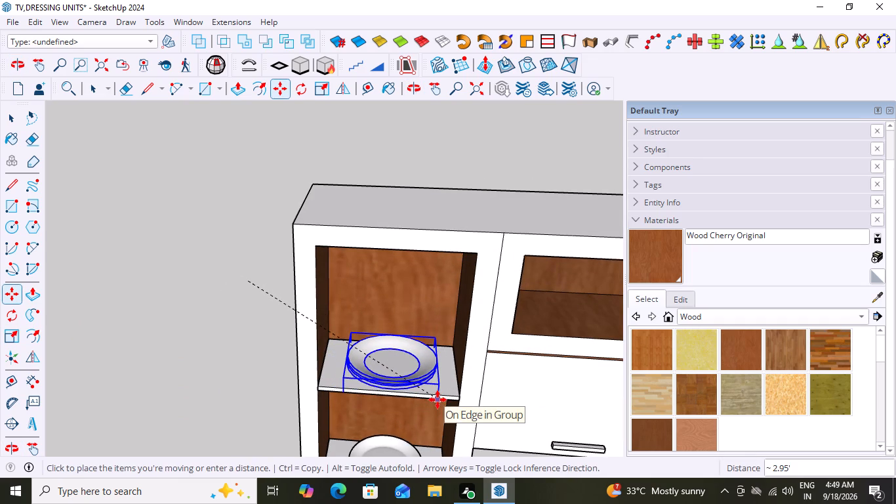
left_click(438, 400)
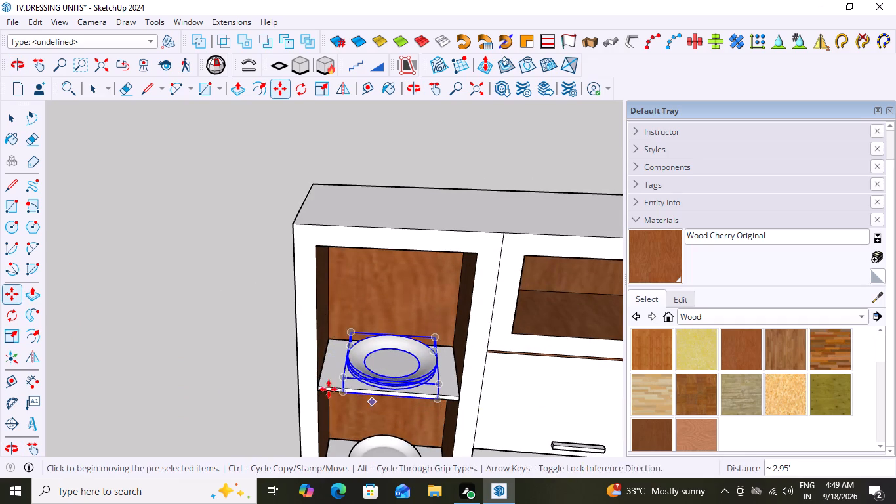
key("space")
left_click(176, 320)
Select the plate stack on the tall unit's uppermost open shelf.
middle_click_drag(224, 321, 272, 184)
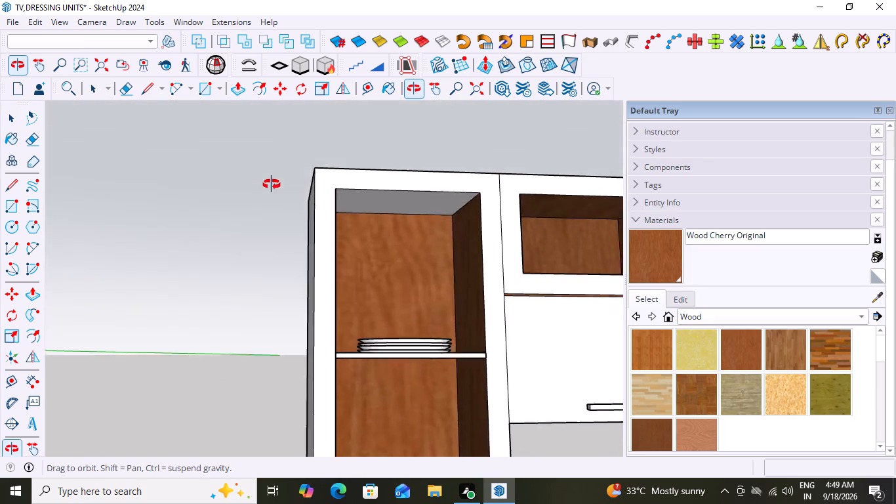
middle_click_drag(272, 184, 249, 215)
scroll(267, 186, "down", 10)
scroll(300, 360, "up", 7)
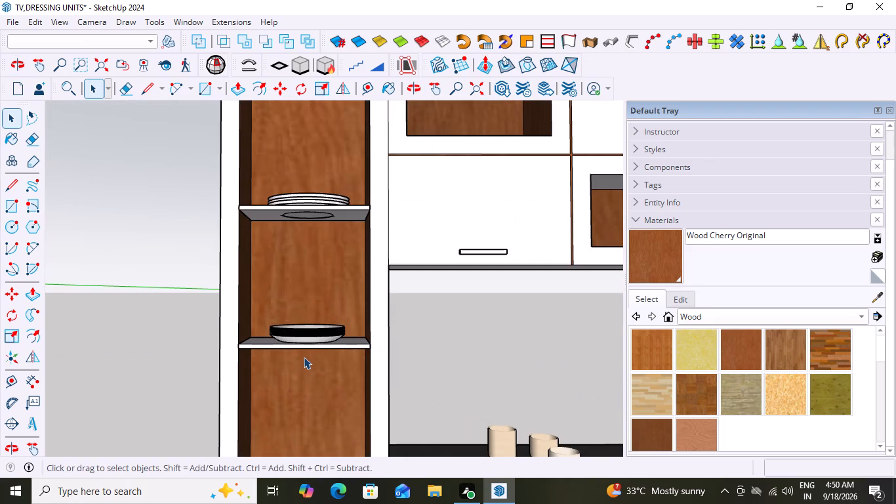
scroll(298, 205, "up", 6)
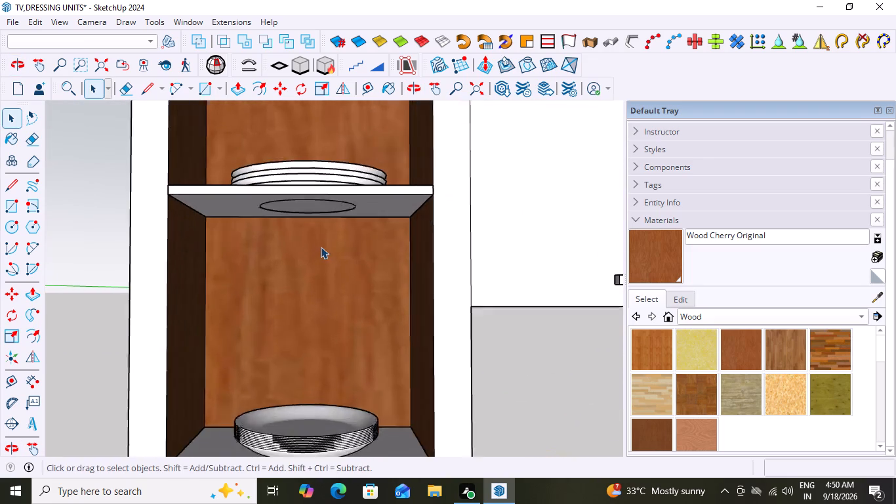
scroll(321, 247, "up", 2)
left_click(321, 155)
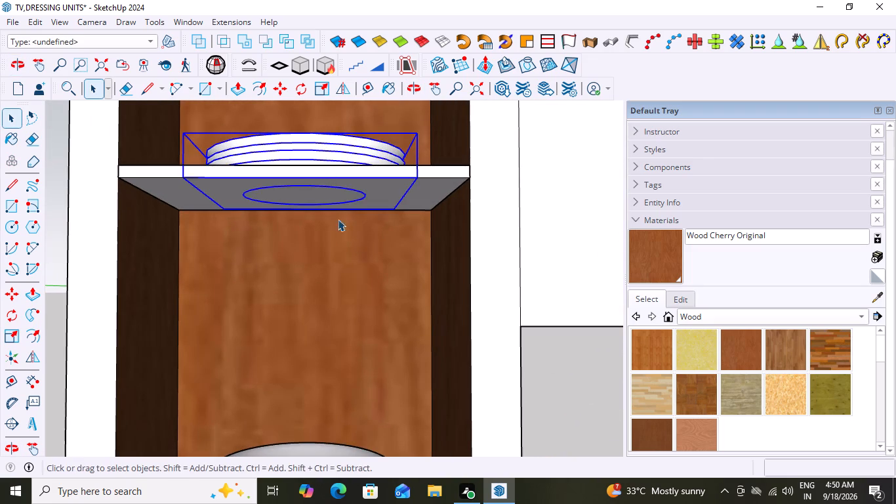
middle_click_drag(354, 245, 348, 306)
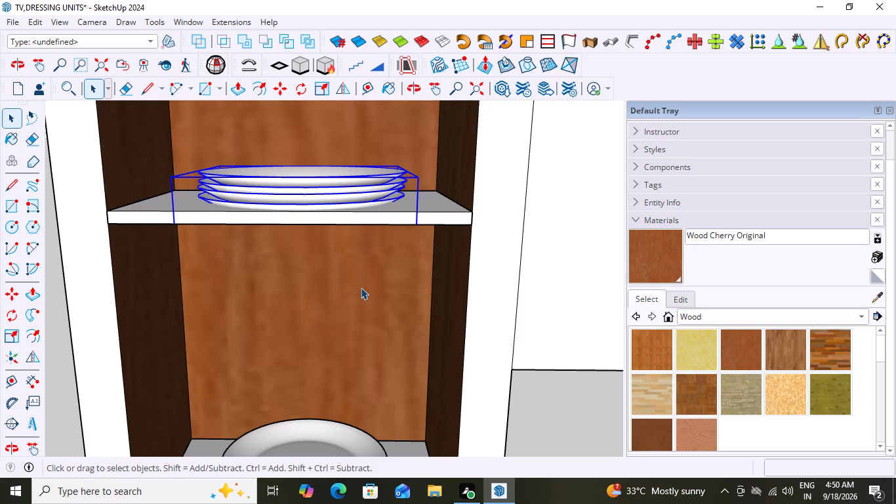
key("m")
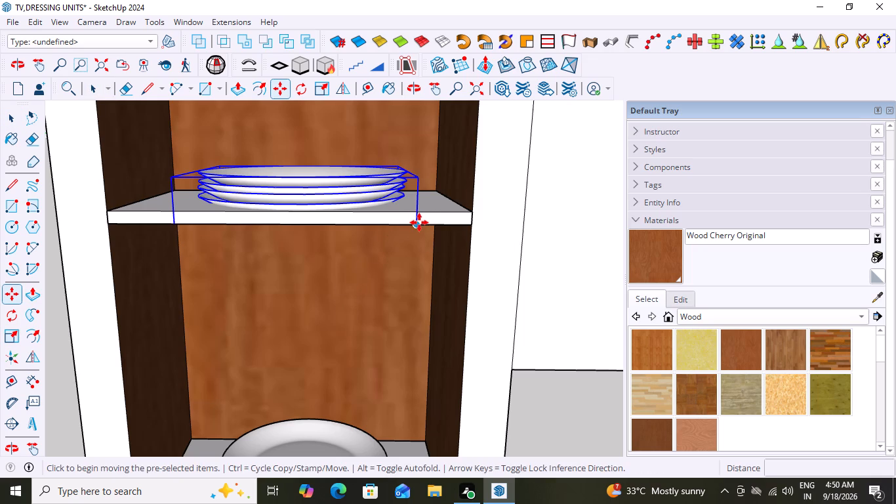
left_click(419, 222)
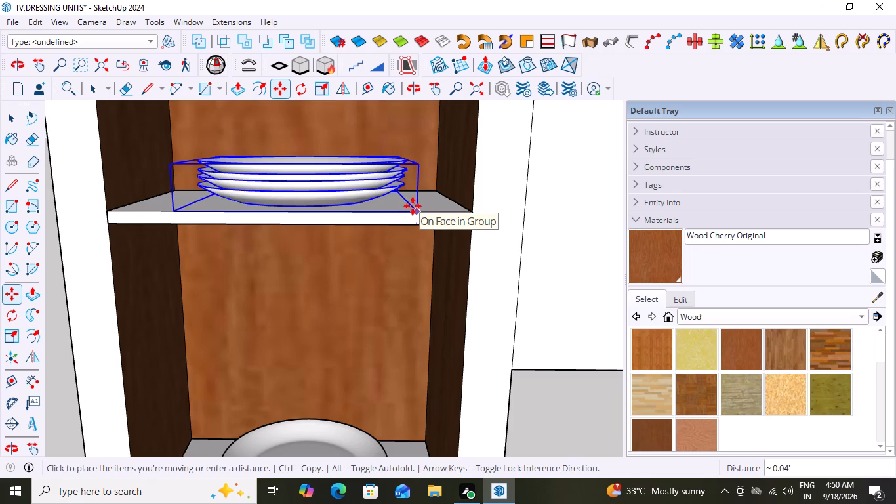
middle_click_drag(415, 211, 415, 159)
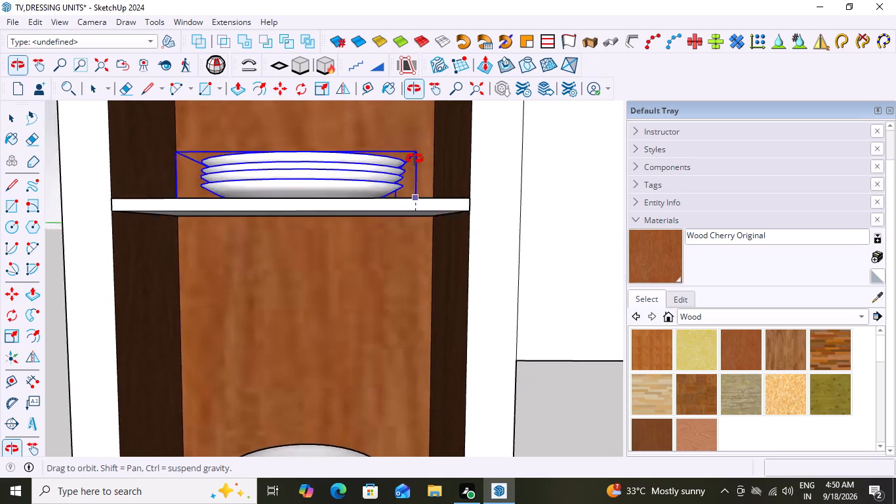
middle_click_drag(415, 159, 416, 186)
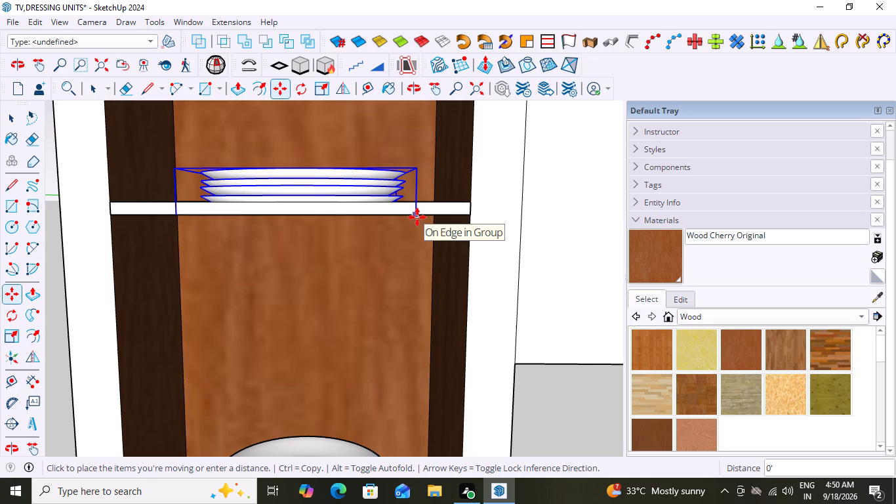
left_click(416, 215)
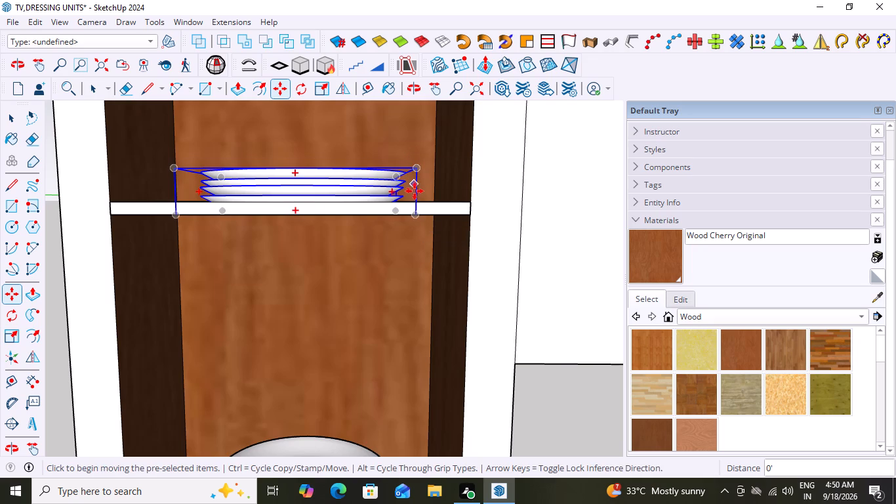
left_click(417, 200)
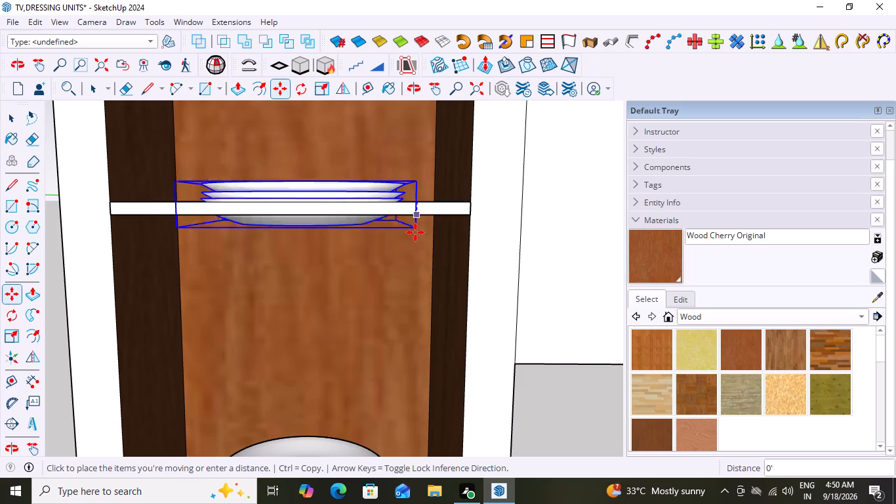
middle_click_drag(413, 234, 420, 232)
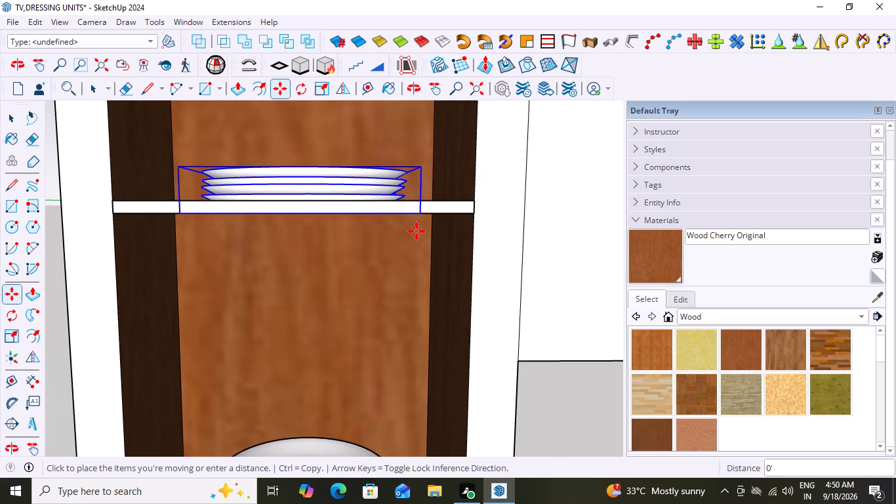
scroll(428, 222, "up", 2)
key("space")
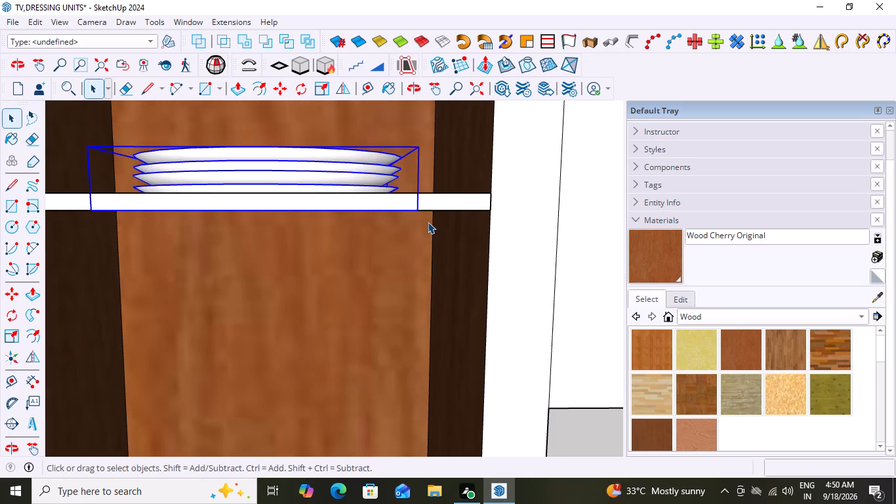
Raise the plate stack about 0.04' by its lower front corner to the shelf's top front edge, and deselect it.
key("m")
left_click(418, 209)
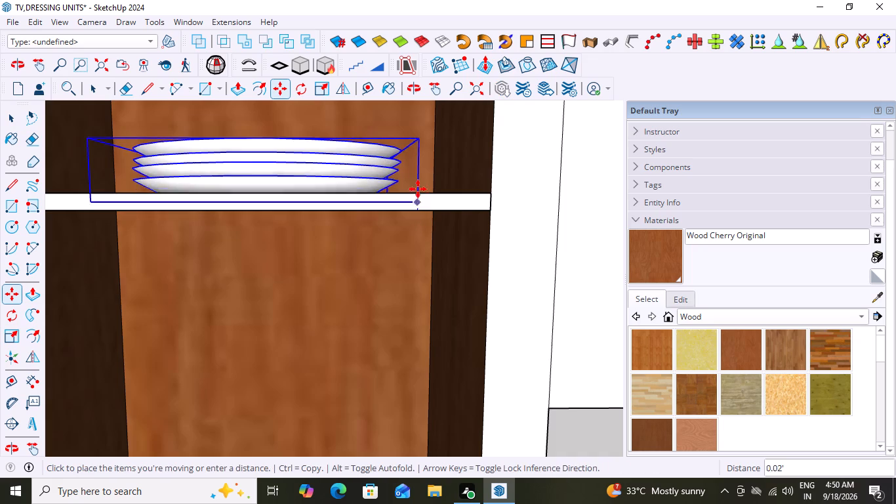
left_click(418, 194)
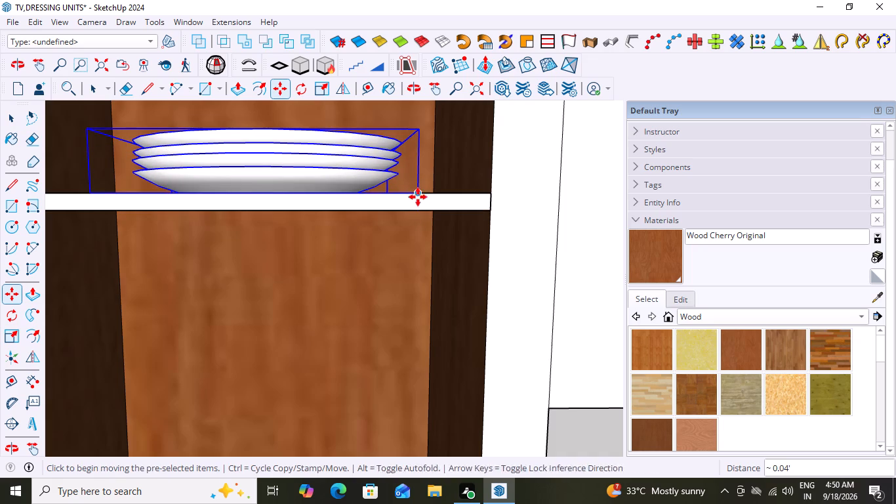
key("space")
middle_click_drag(349, 238, 359, 281)
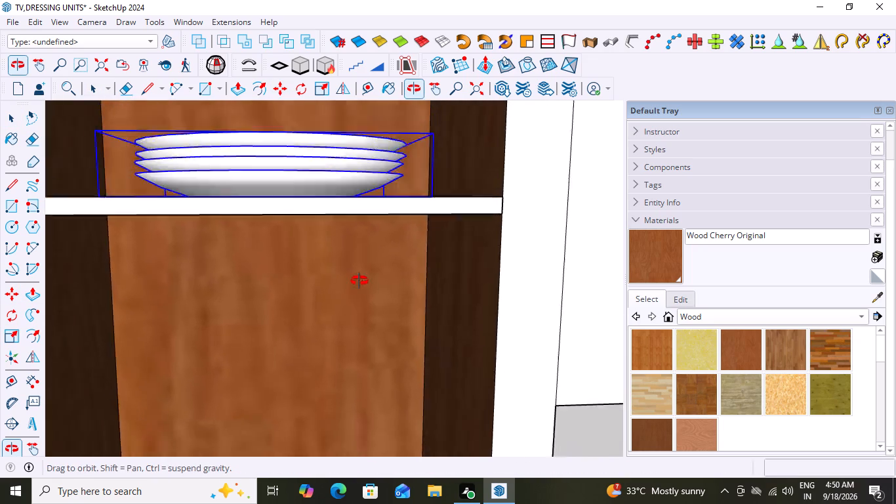
middle_click_drag(359, 281, 361, 309)
scroll(362, 310, "down", 15)
left_click(352, 130)
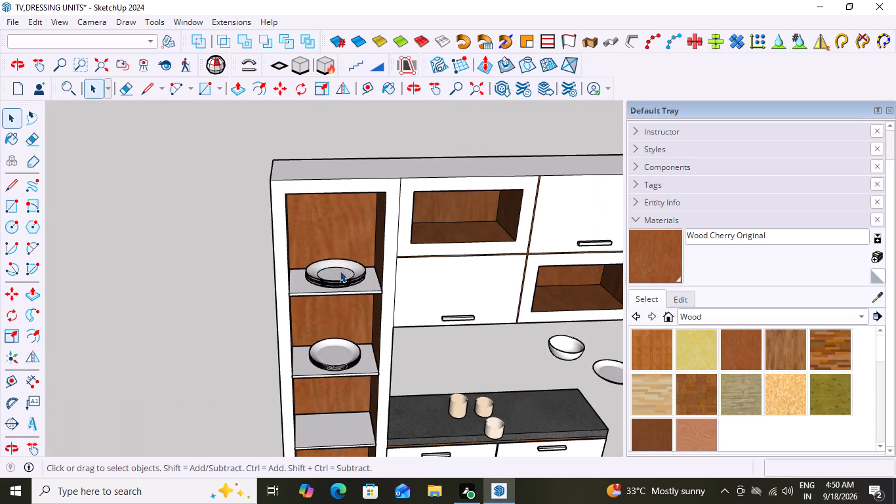
Examine the crockery on the tall unit's shelves, on the countertop and beside the cabinet.
middle_click_drag(378, 304, 308, 238)
scroll(304, 238, "down", 11)
middle_click_drag(424, 297, 475, 301)
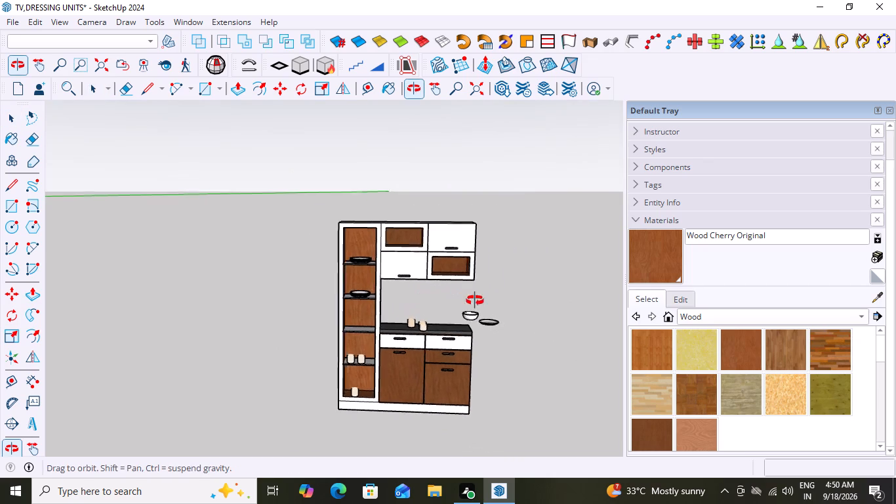
middle_click_drag(475, 301, 491, 302)
scroll(380, 389, "up", 7)
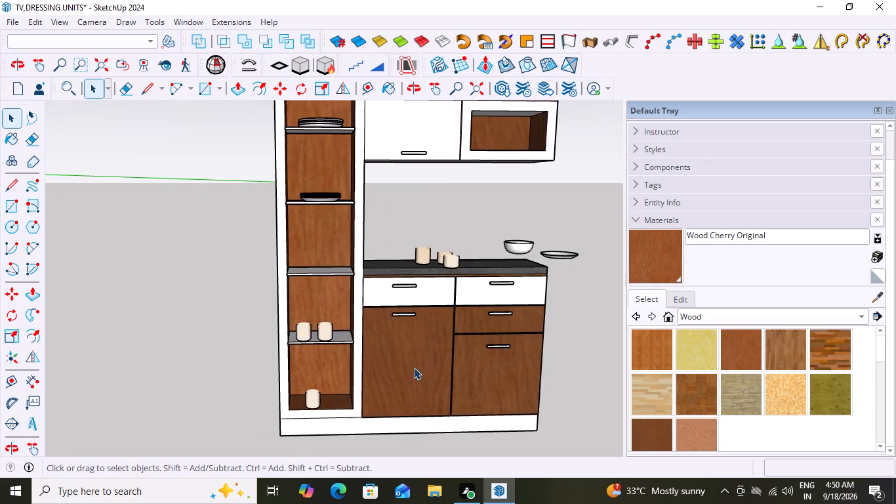
scroll(414, 367, "up", 2)
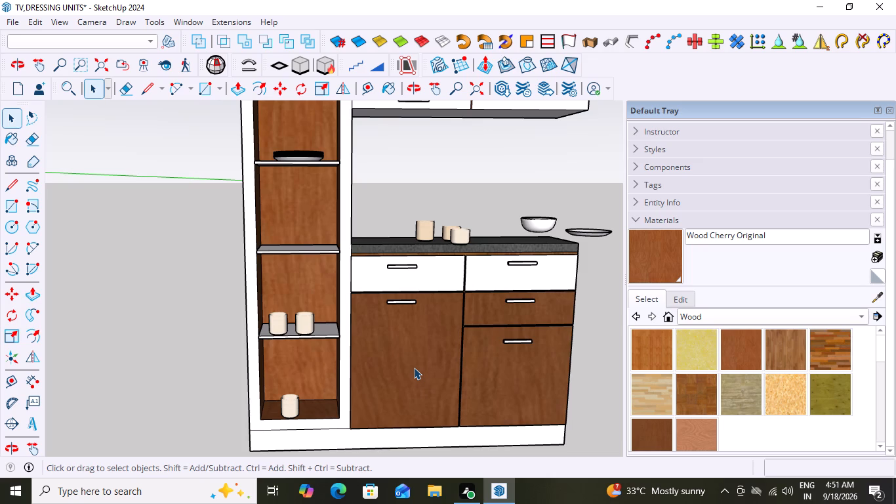
scroll(414, 367, "down", 5)
scroll(352, 350, "down", 3)
middle_click_drag(497, 289, 420, 273)
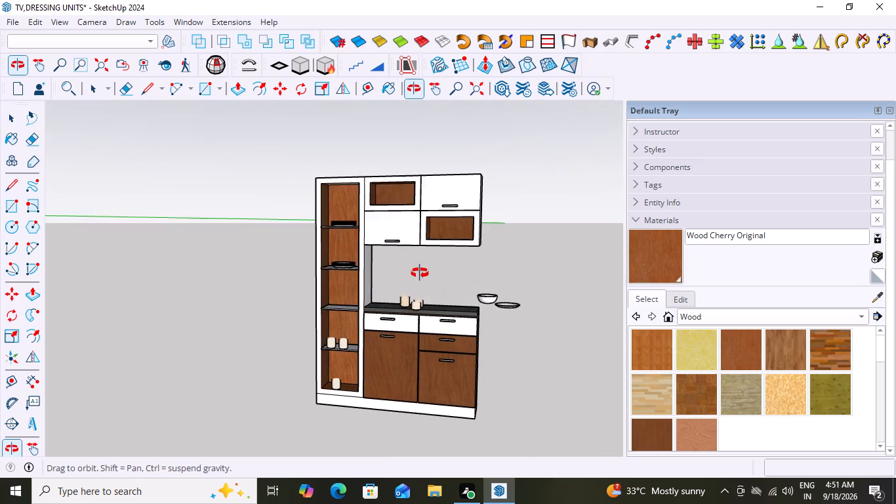
middle_click_drag(420, 273, 432, 276)
middle_click_drag(440, 282, 447, 286)
scroll(390, 322, "up", 6)
middle_click_drag(419, 311, 457, 329)
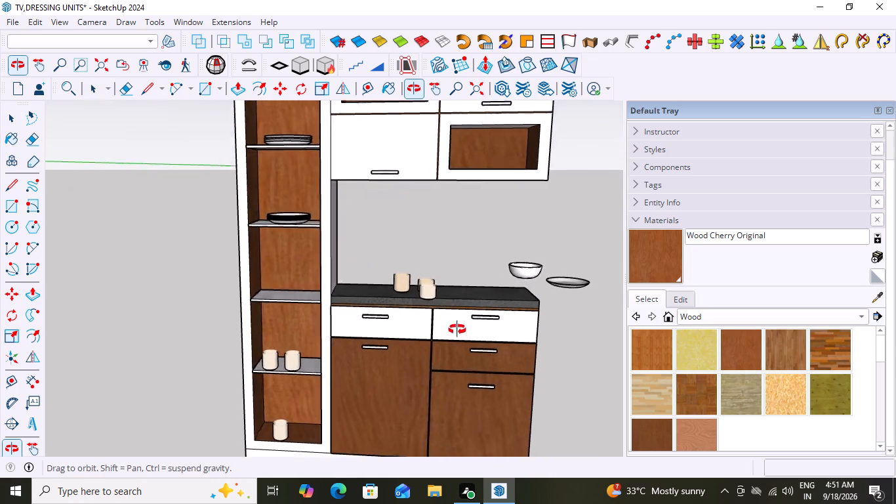
middle_click_drag(457, 329, 479, 300)
scroll(407, 280, "up", 4)
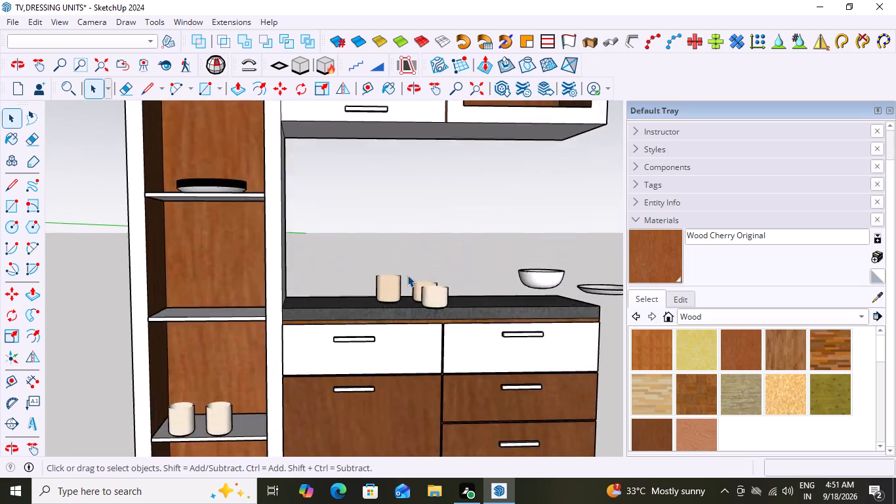
scroll(407, 275, "up", 8)
scroll(394, 294, "down", 8)
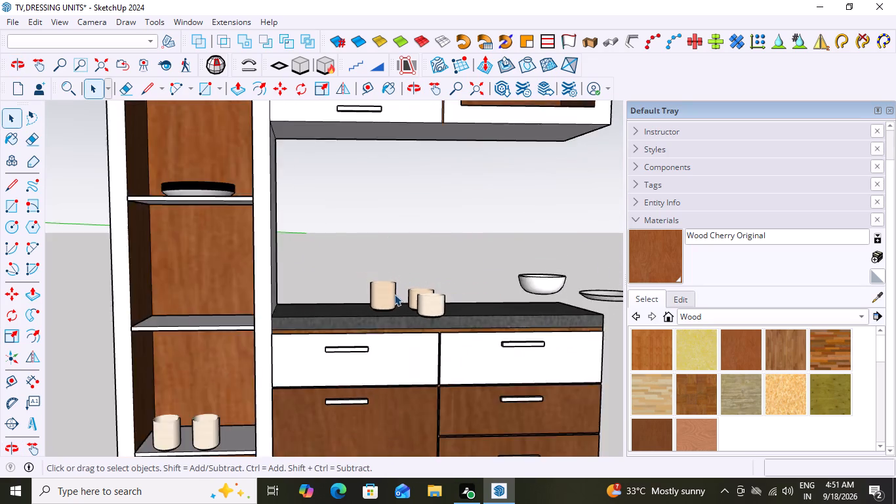
scroll(394, 294, "down", 11)
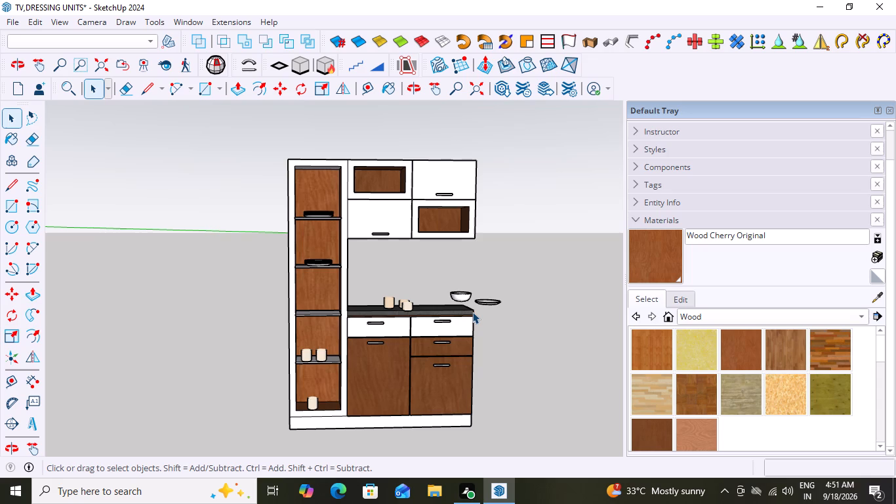
scroll(415, 322, "up", 12)
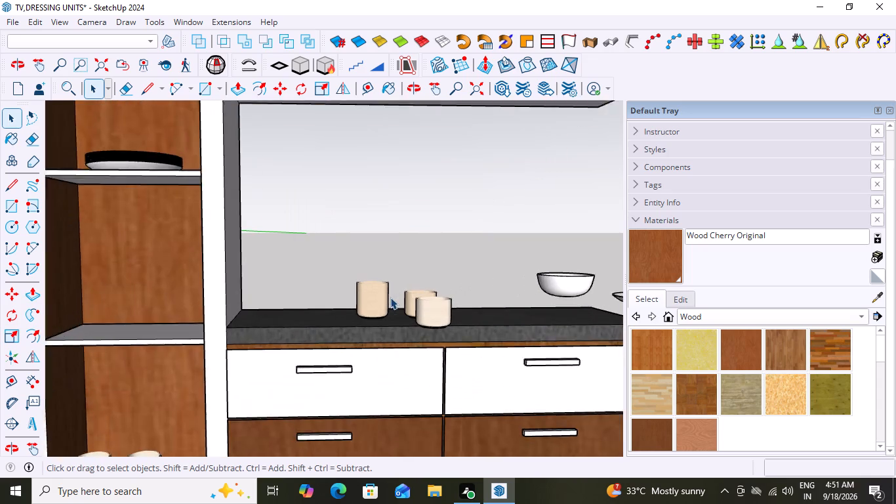
scroll(390, 297, "up", 1)
scroll(377, 299, "down", 7)
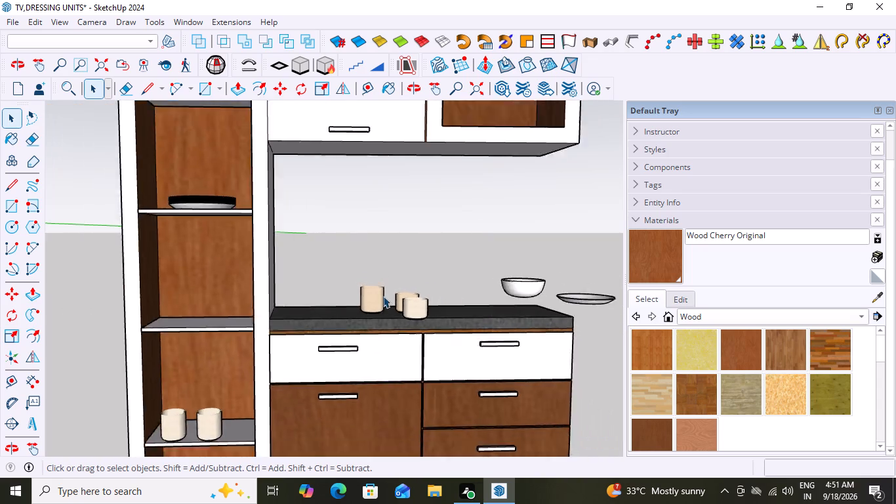
scroll(383, 296, "down", 2)
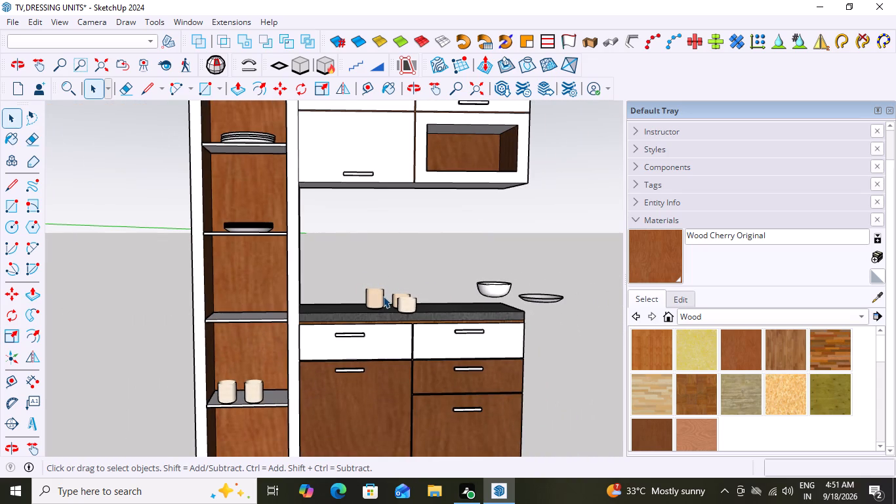
Inside the crockery group, move the loose flat plate about 3.75' by its lower corner onto the countertop's front edge beside the tall unit, and deselect it.
scroll(383, 296, "up", 2)
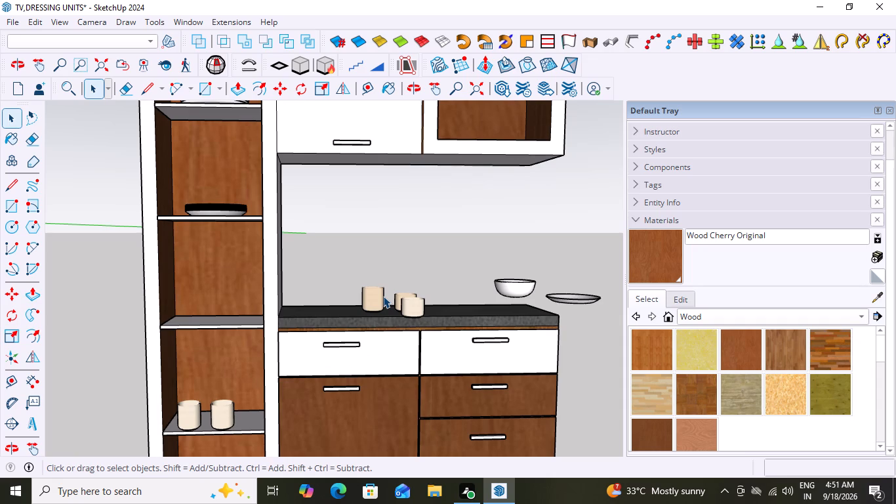
left_click(572, 299)
double_click(572, 299)
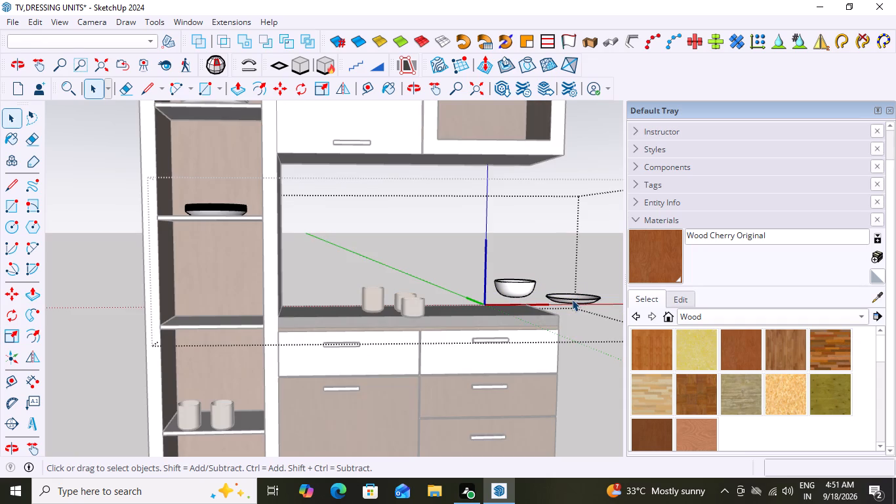
left_click(572, 299)
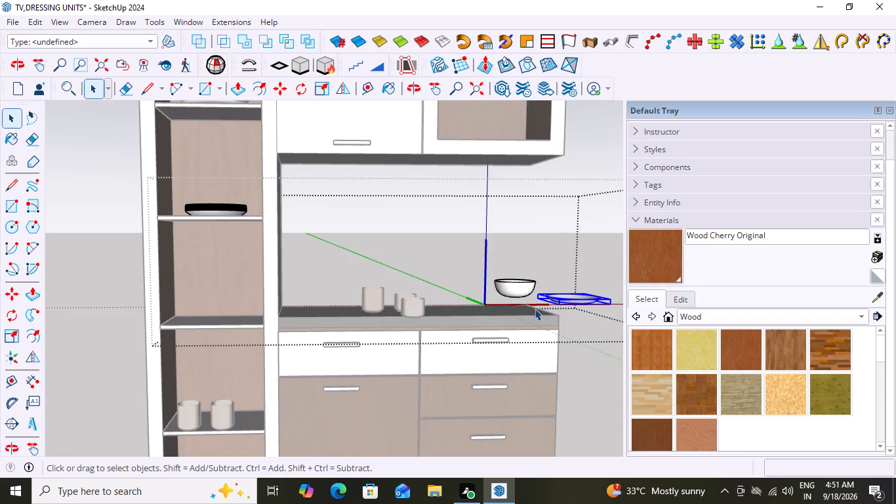
key("m")
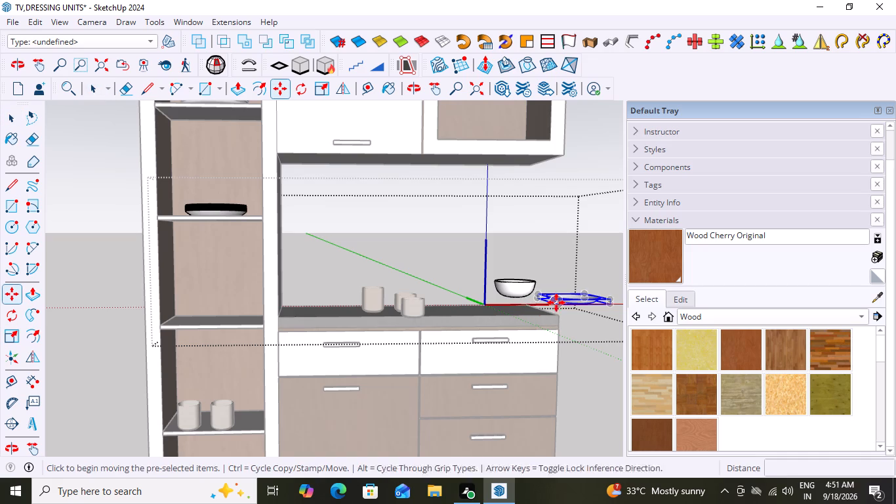
left_click(609, 305)
scroll(334, 320, "up", 7)
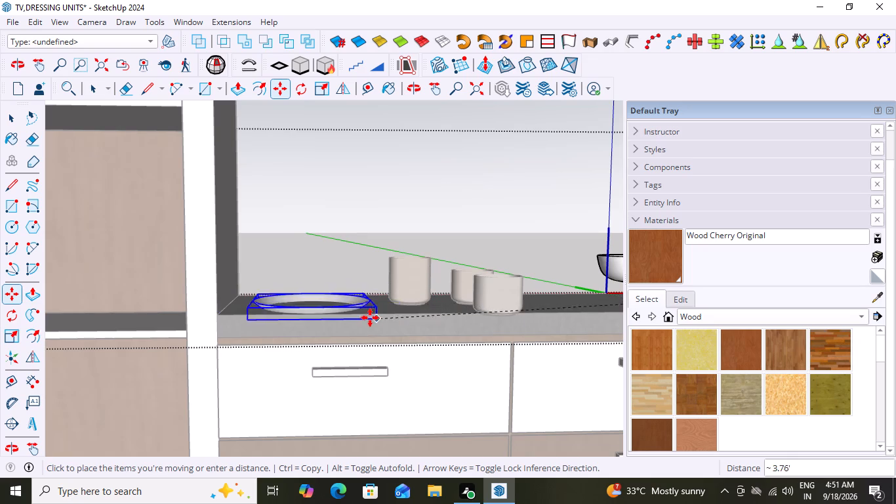
scroll(369, 316, "up", 4)
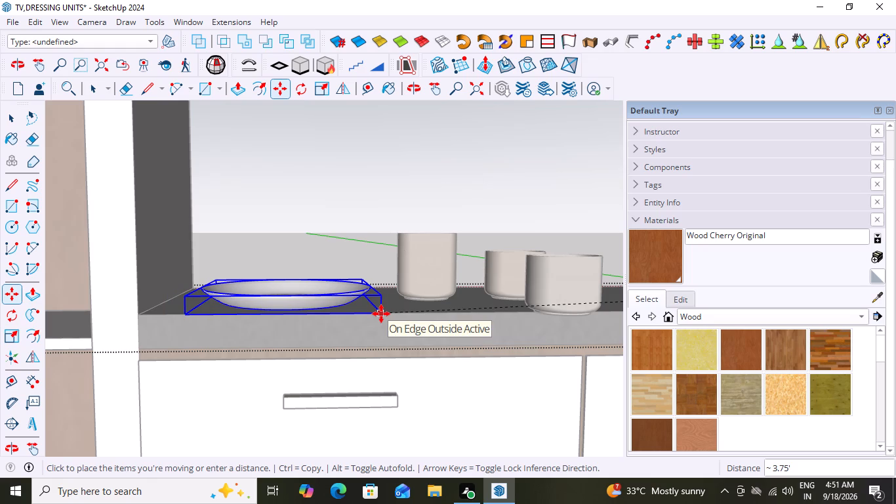
left_click(381, 314)
key("Escape")
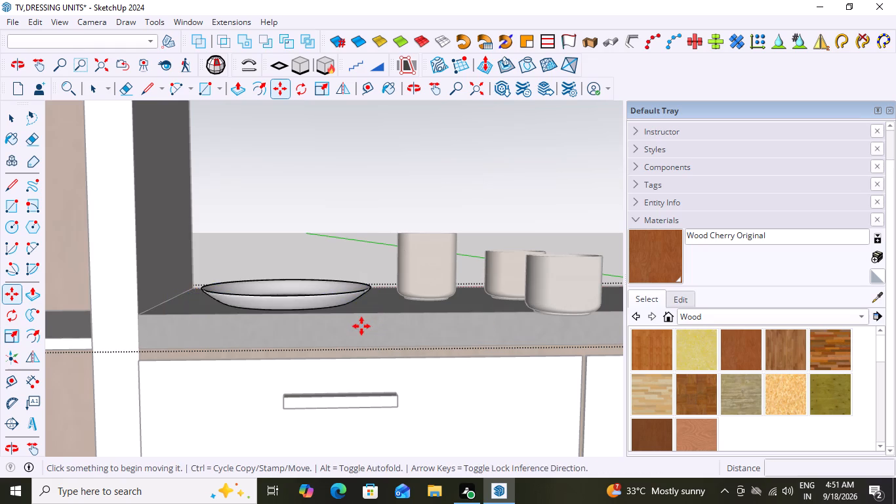
Close the crockery group that holds the plates and bowl to return to the whole model.
scroll(361, 326, "down", 15)
scroll(475, 381, "down", 9)
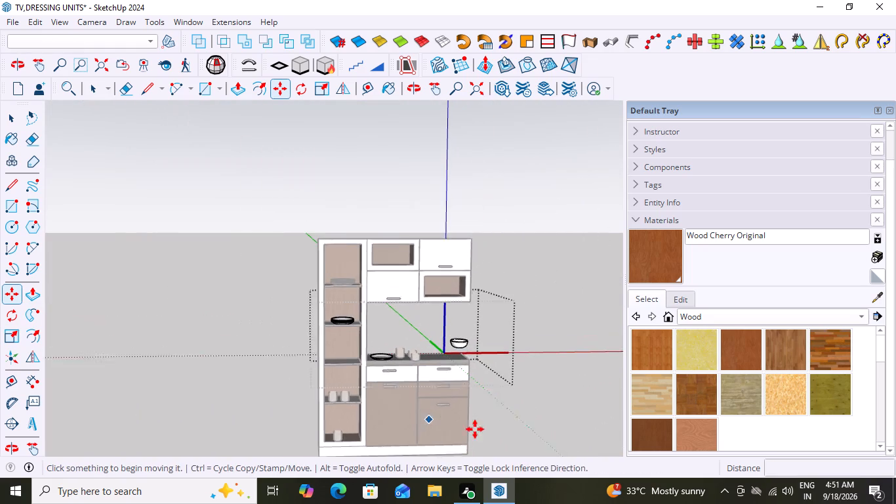
key("space")
left_click(542, 326)
Examine the placement of the plates, cups and bowl on the tall unit's shelves and the countertop.
scroll(395, 379, "up", 2)
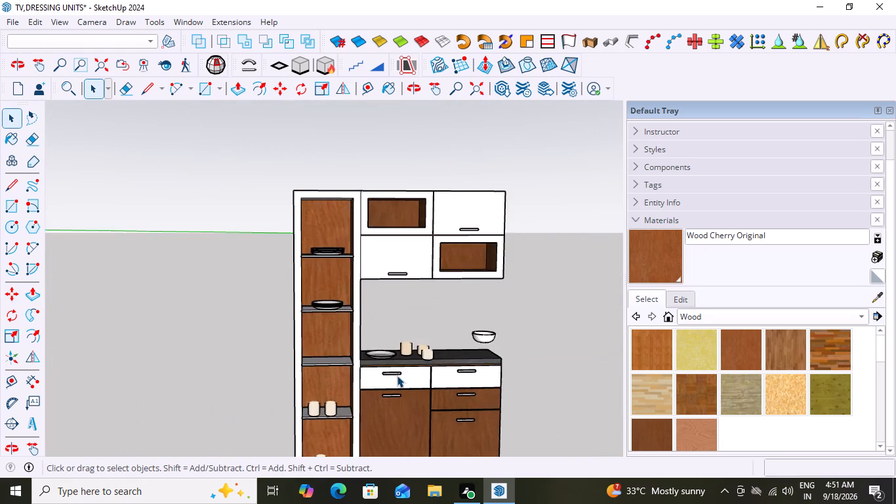
scroll(397, 375, "up", 6)
scroll(396, 373, "down", 3)
scroll(379, 356, "up", 10)
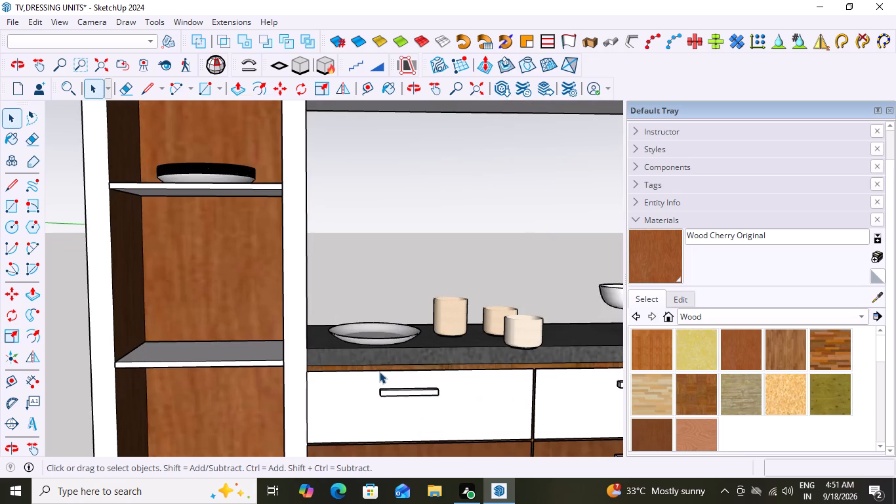
scroll(380, 359, "down", 16)
middle_click_drag(423, 365, 415, 344)
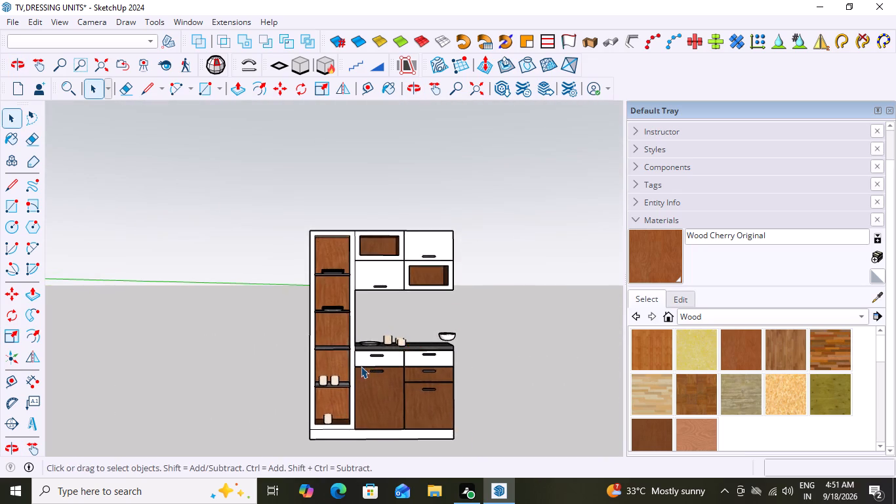
scroll(363, 358, "up", 9)
scroll(376, 351, "down", 8)
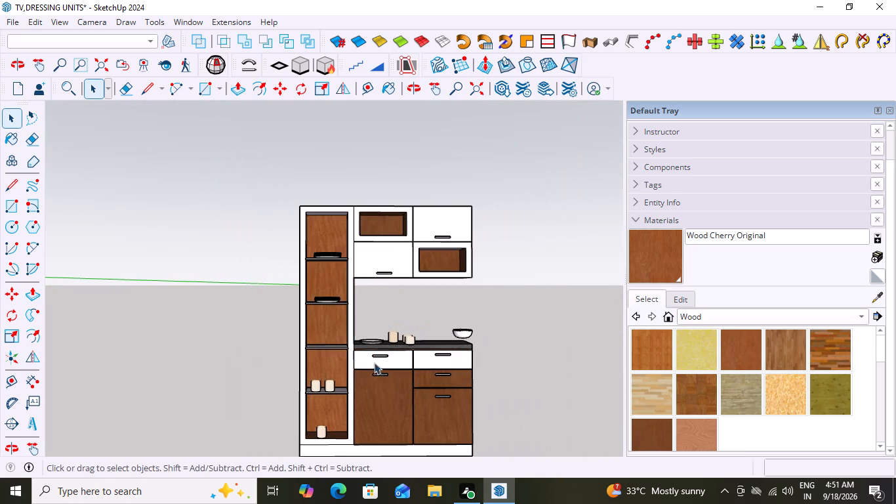
middle_click_drag(370, 374, 382, 408)
scroll(318, 423, "up", 12)
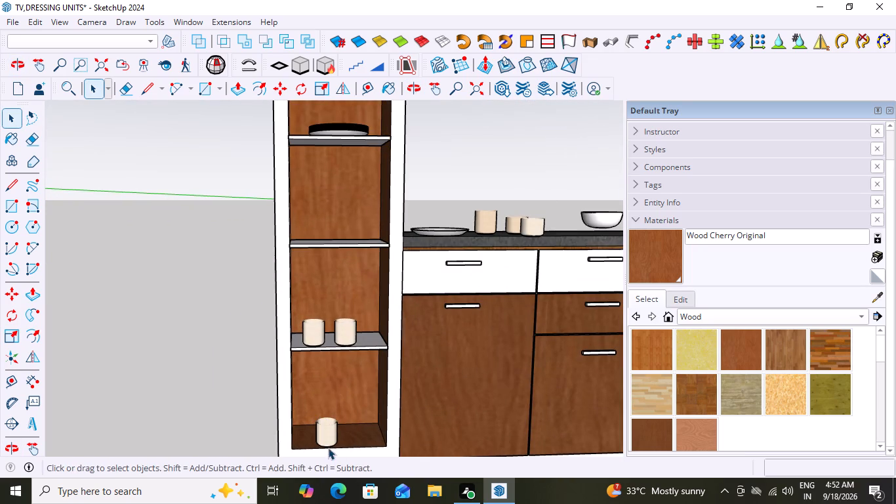
scroll(343, 359, "down", 8)
middle_click_drag(353, 412, 327, 397)
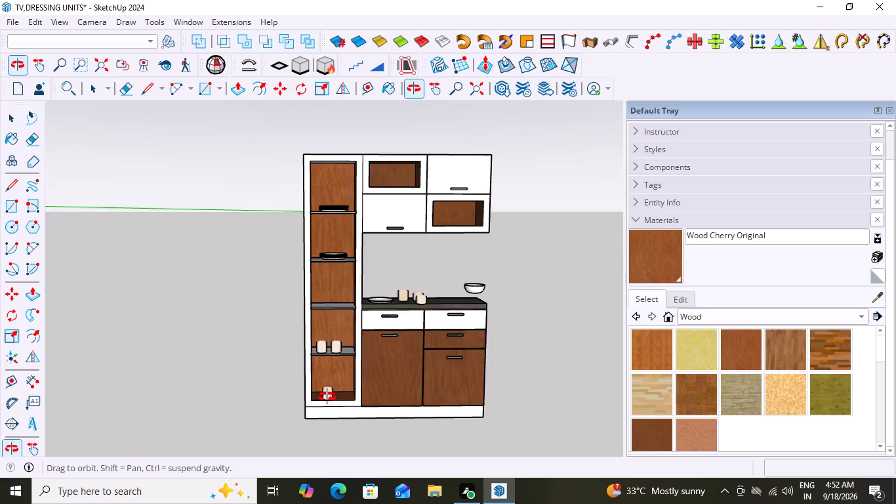
middle_click_drag(327, 397, 358, 386)
scroll(346, 410, "up", 7)
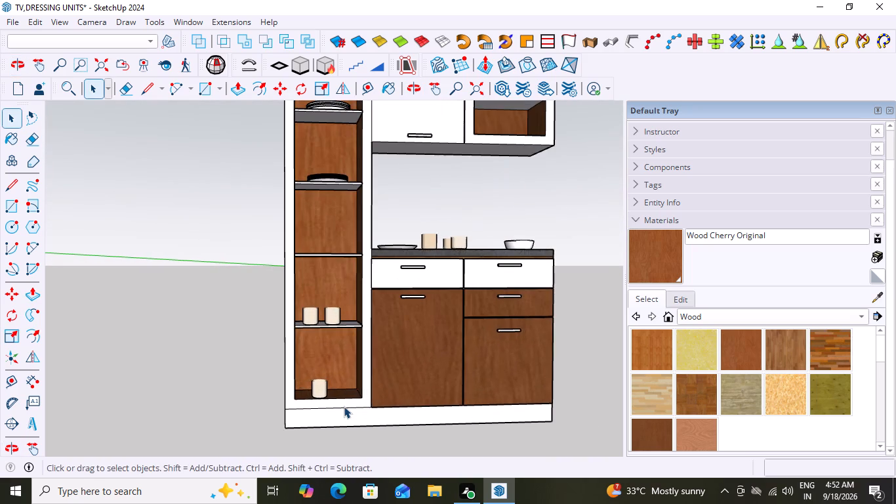
scroll(344, 406, "up", 1)
scroll(267, 373, "up", 9)
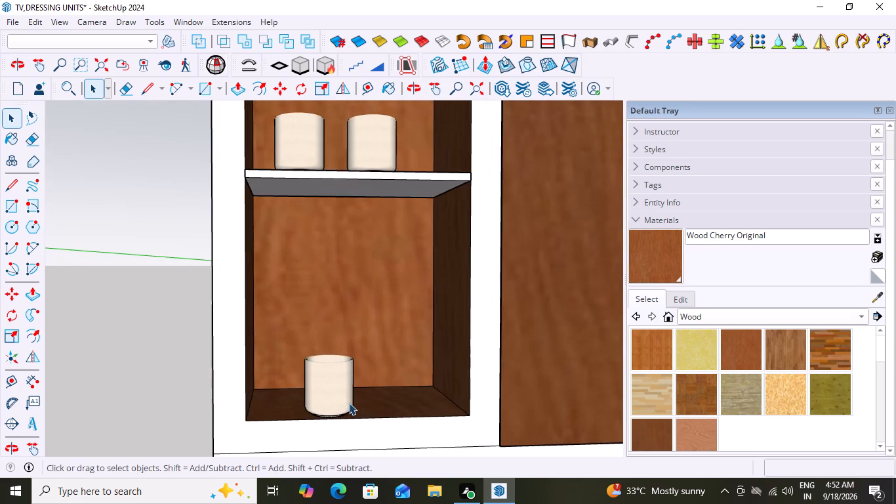
scroll(336, 392, "down", 15)
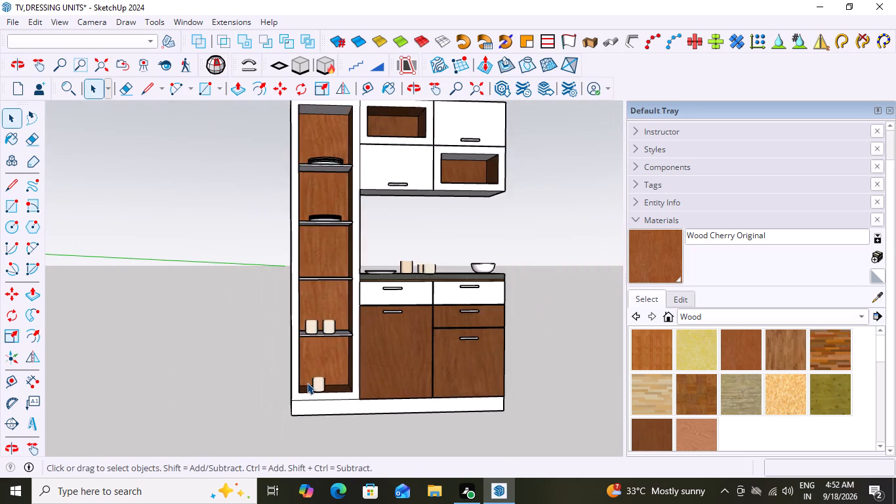
scroll(307, 383, "down", 3)
middle_click_drag(472, 355, 442, 368)
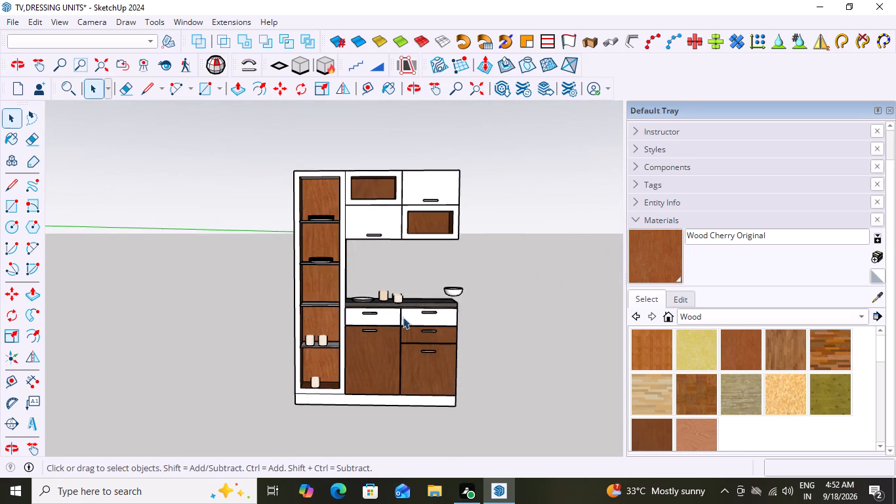
scroll(298, 280, "up", 8)
scroll(354, 271, "down", 4)
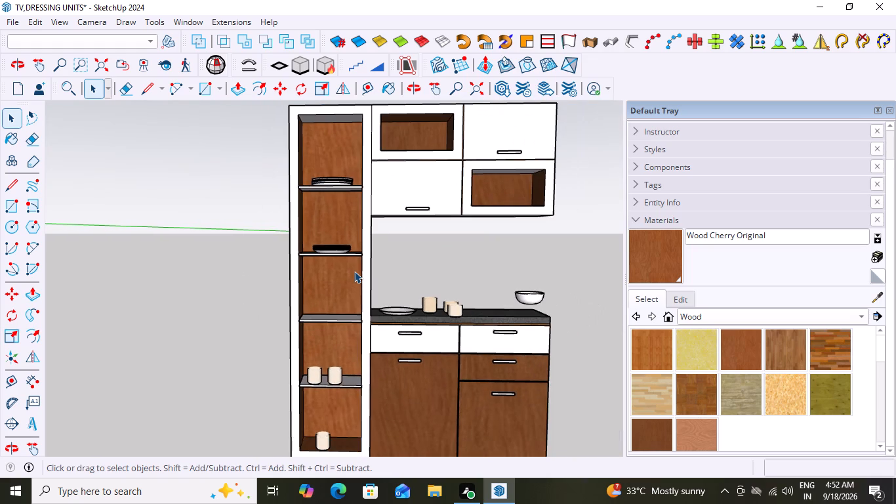
middle_click_drag(477, 291, 495, 288)
scroll(495, 288, "up", 1)
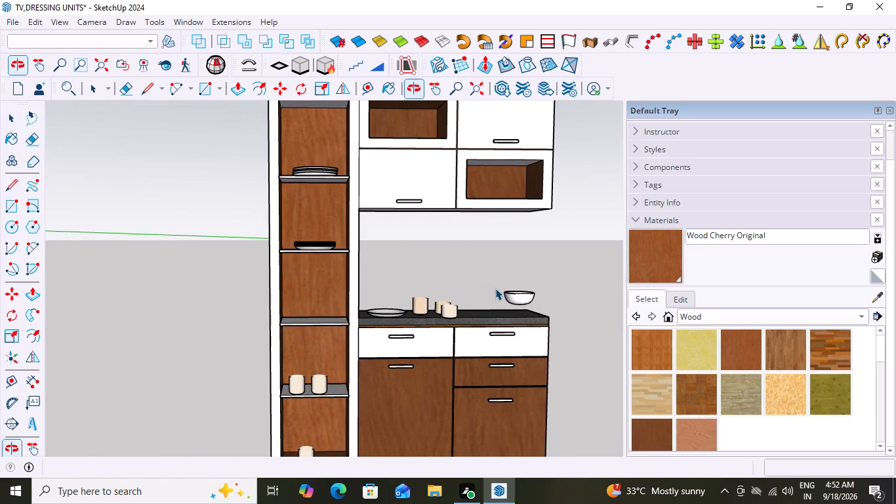
scroll(495, 288, "down", 1)
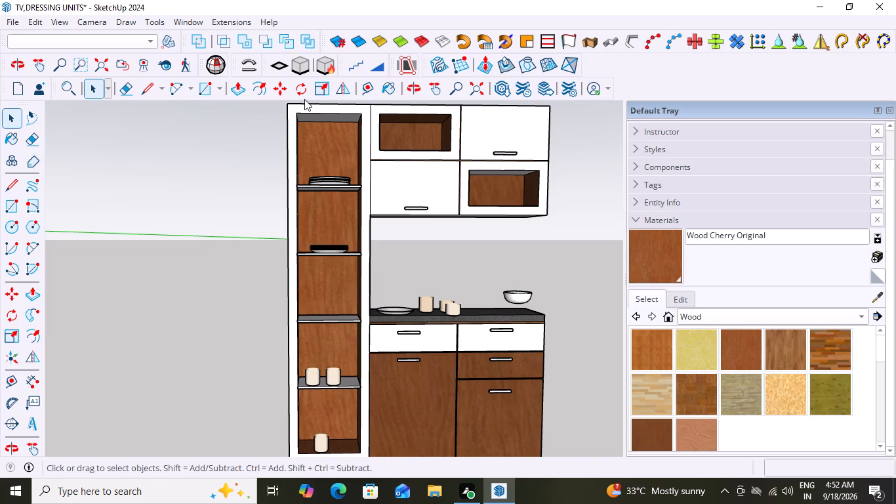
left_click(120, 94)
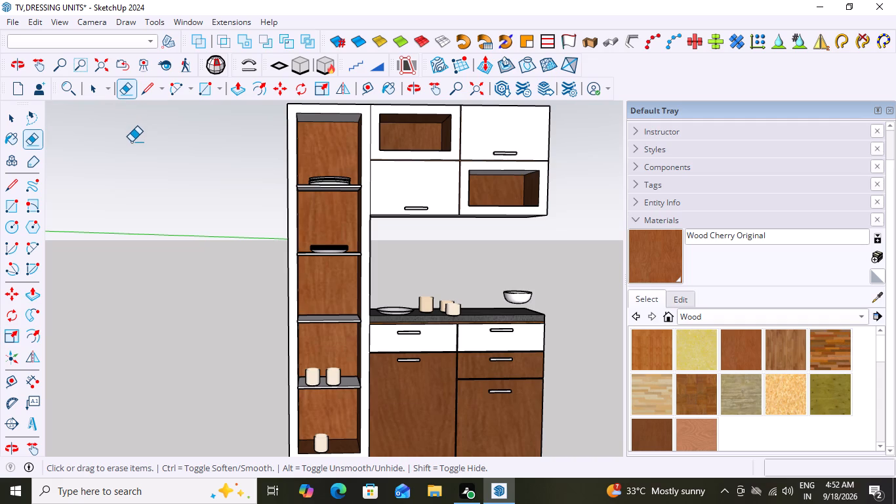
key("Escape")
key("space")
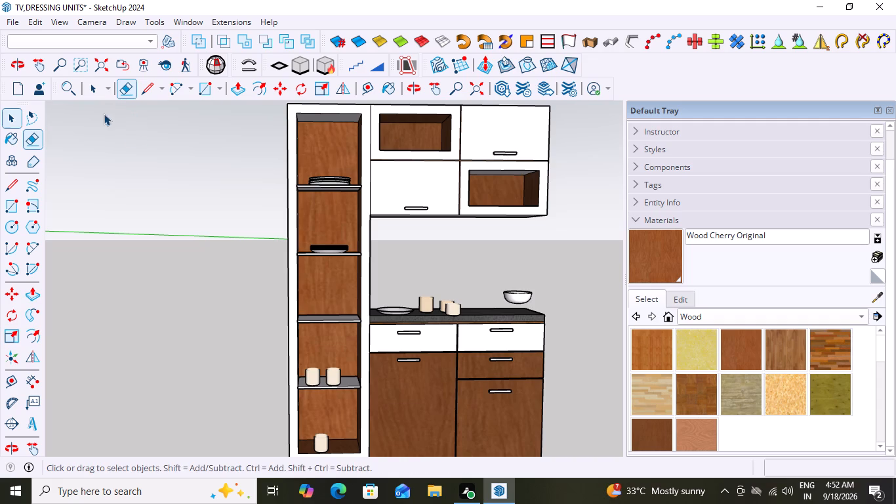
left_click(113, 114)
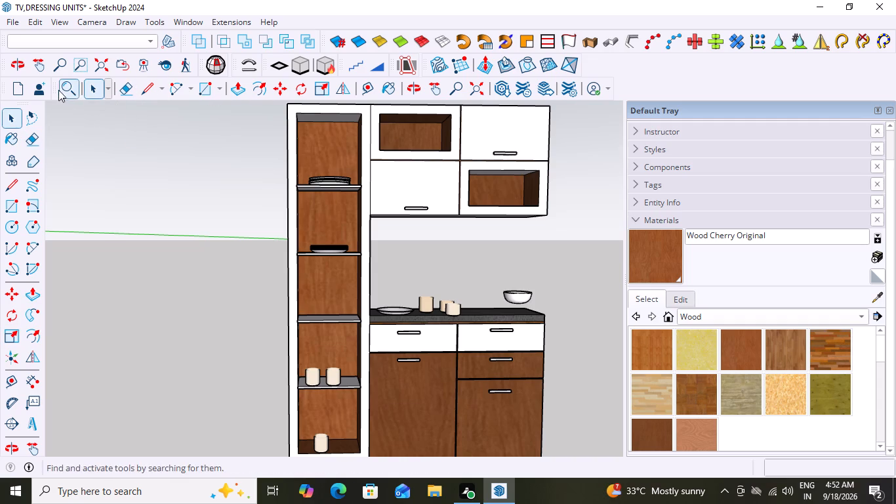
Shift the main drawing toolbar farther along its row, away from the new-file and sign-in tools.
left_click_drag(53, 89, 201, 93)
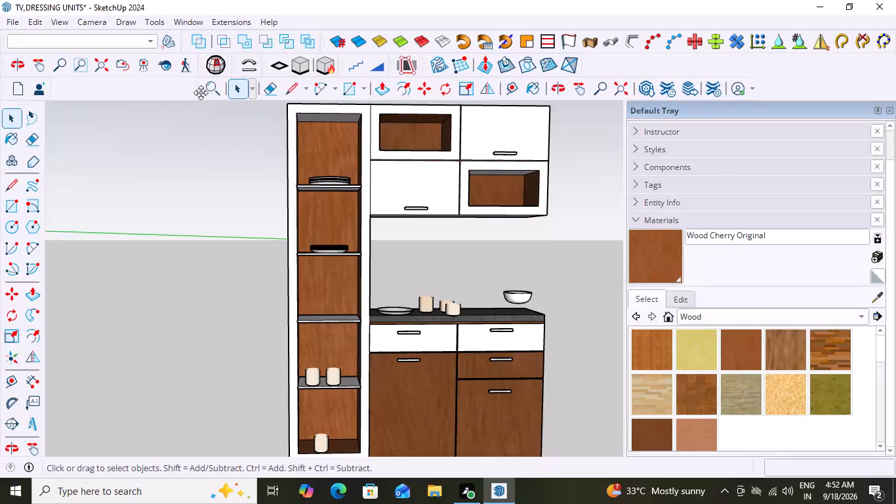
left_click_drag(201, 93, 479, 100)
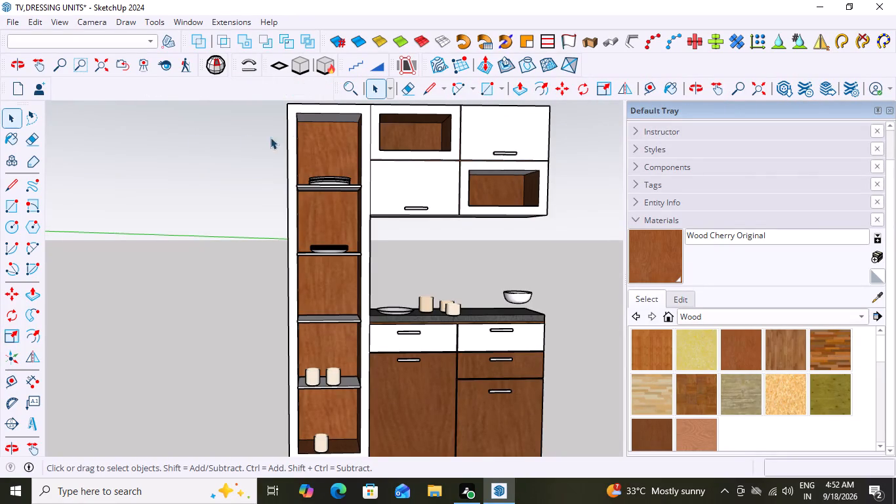
Examine the whole cabinet unit with its crockery from the front and slightly above.
scroll(168, 140, "down", 7)
scroll(430, 98, "up", 2)
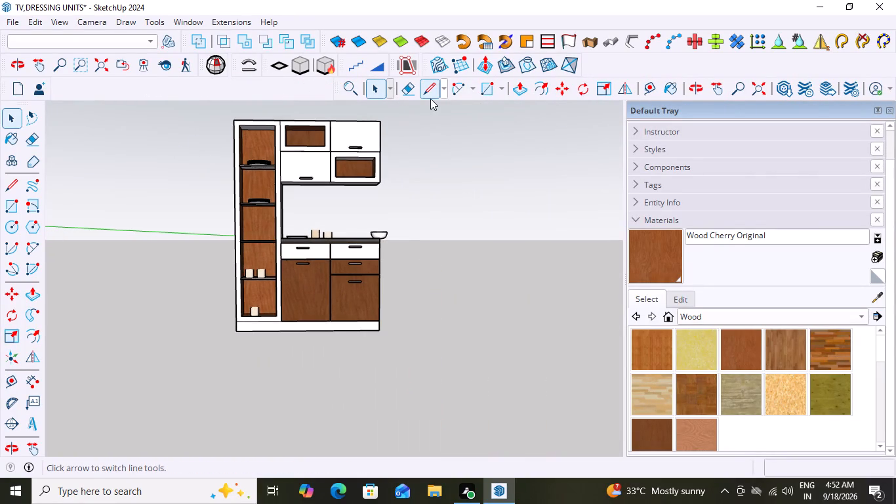
scroll(430, 98, "up", 7)
scroll(398, 119, "down", 3)
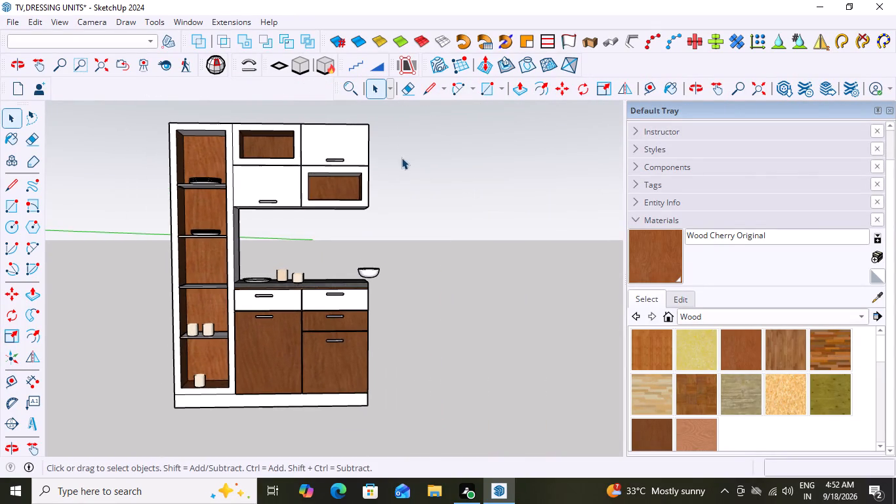
middle_click_drag(401, 157, 417, 182)
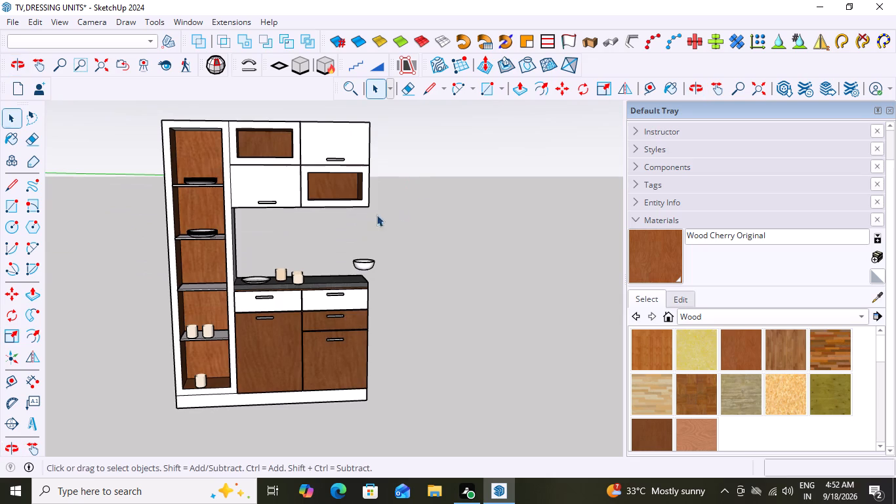
scroll(314, 165, "up", 2)
scroll(314, 165, "down", 2)
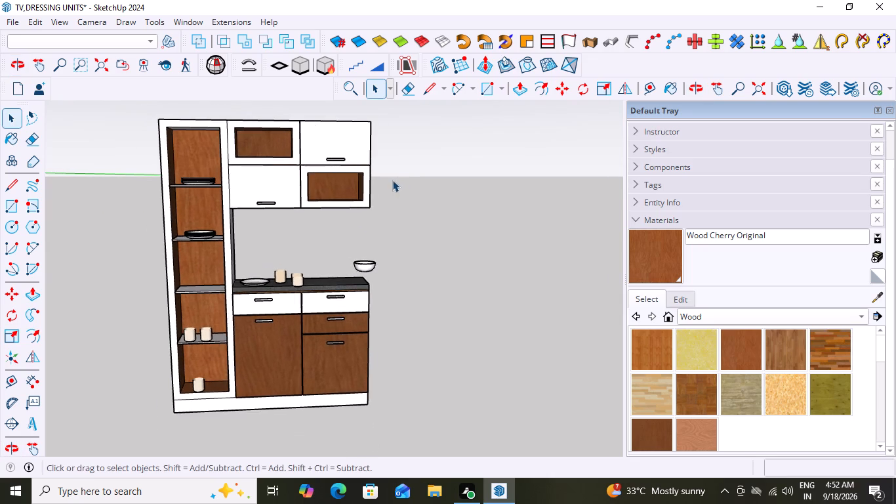
middle_click_drag(401, 182, 408, 181)
scroll(405, 182, "down", 3)
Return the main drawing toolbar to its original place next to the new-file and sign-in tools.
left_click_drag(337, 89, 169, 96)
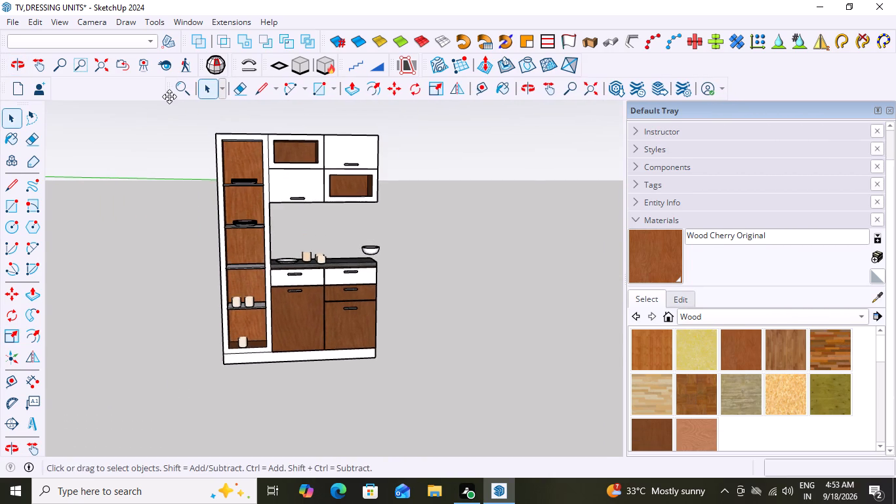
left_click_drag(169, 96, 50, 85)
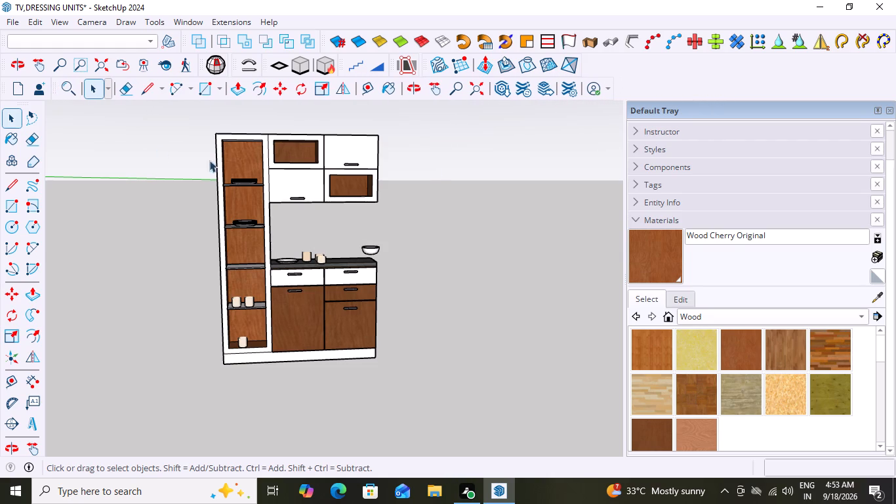
Close the Default Tray to widen the modelling area.
middle_click_drag(553, 131, 505, 147)
scroll(505, 147, "up", 1)
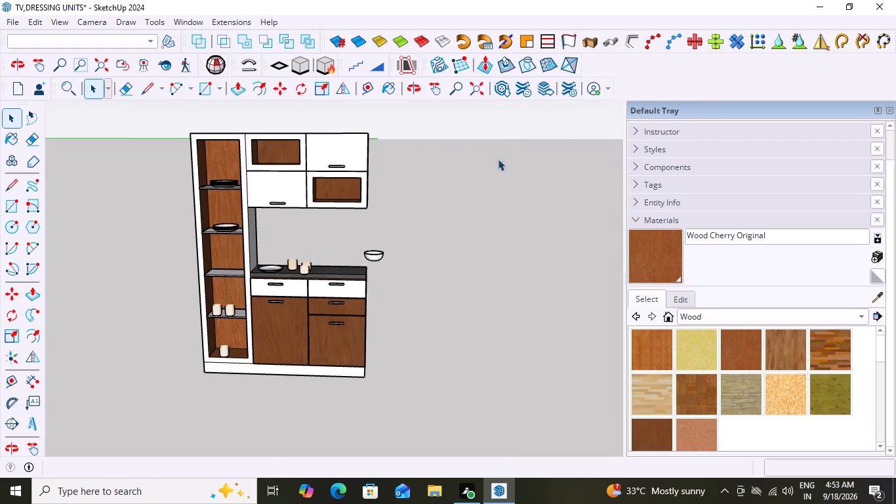
left_click(891, 108)
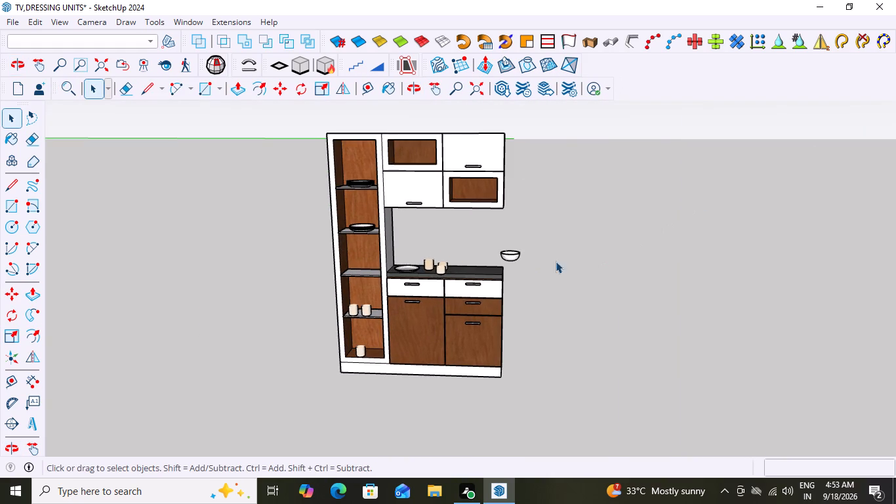
Examine the crockery on the countertop and tall open shelves from the front, closing in on the countertop cups.
scroll(484, 264, "up", 4)
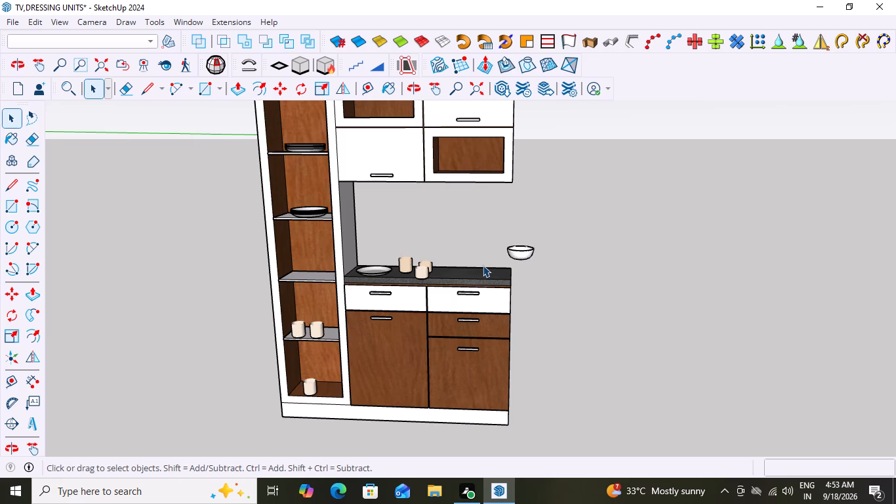
scroll(477, 268, "down", 3)
scroll(515, 310, "up", 2)
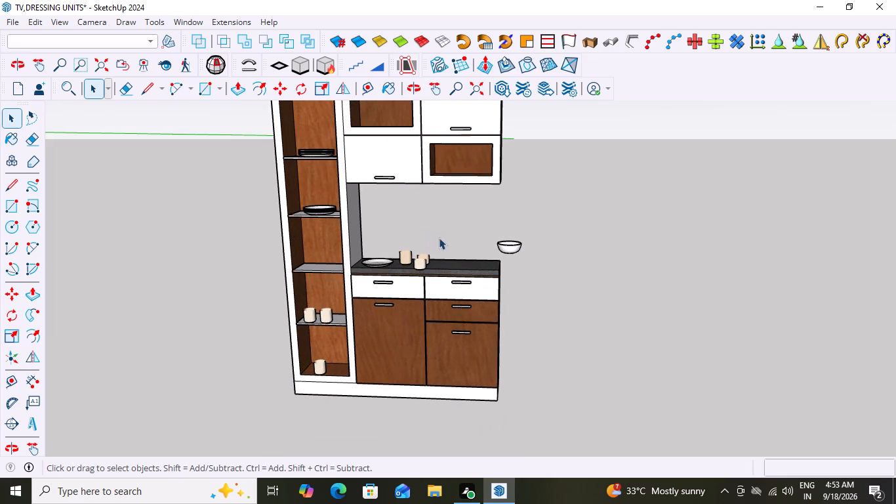
middle_click_drag(443, 239, 494, 256)
scroll(447, 240, "up", 1)
scroll(494, 256, "down", 7)
middle_click_drag(415, 236, 415, 209)
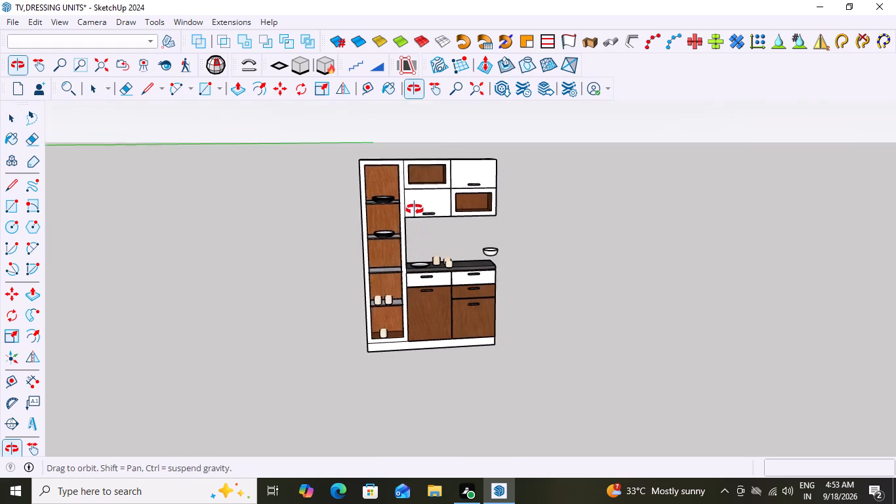
middle_click_drag(415, 209, 403, 199)
scroll(453, 266, "up", 16)
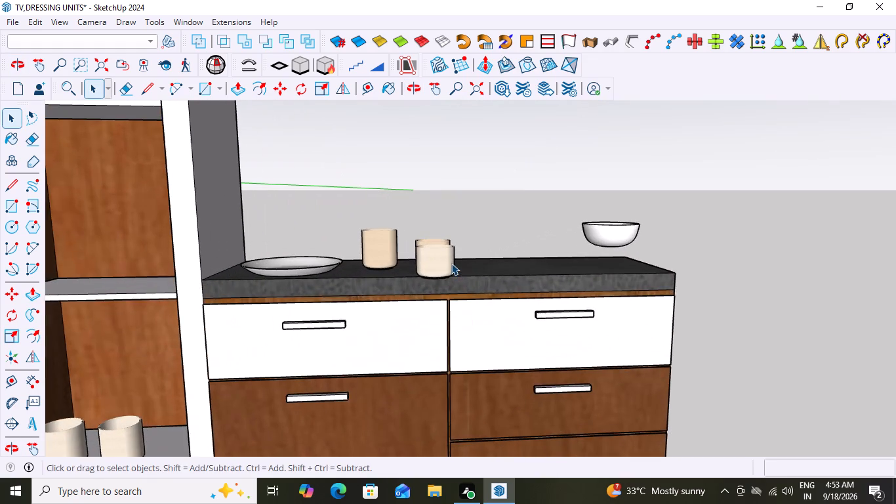
scroll(409, 264, "up", 3)
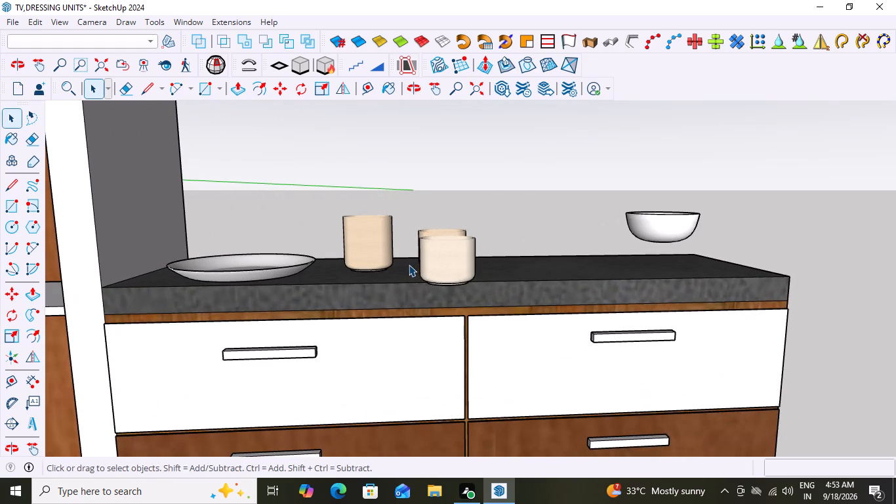
scroll(409, 264, "down", 10)
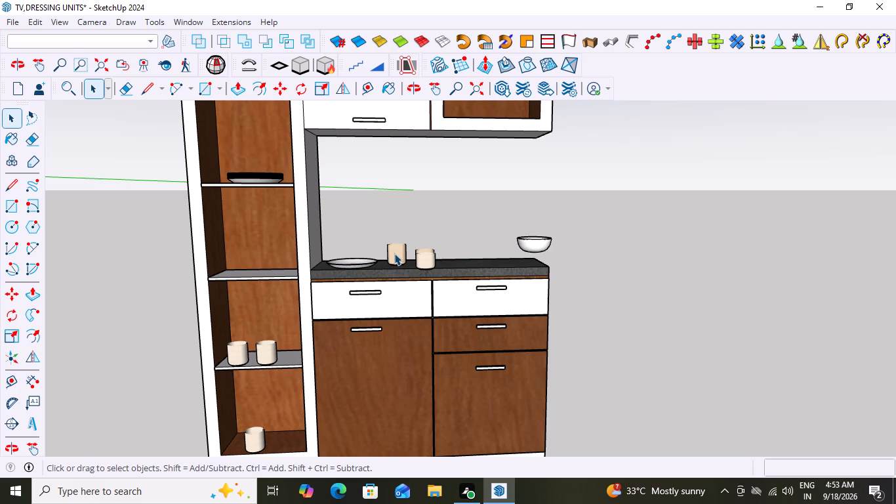
Within the cup group, move the tall cup beside the countertop plate about 2.26' onto the empty middle shelf of the tall unit.
left_click(394, 253)
double_click(394, 253)
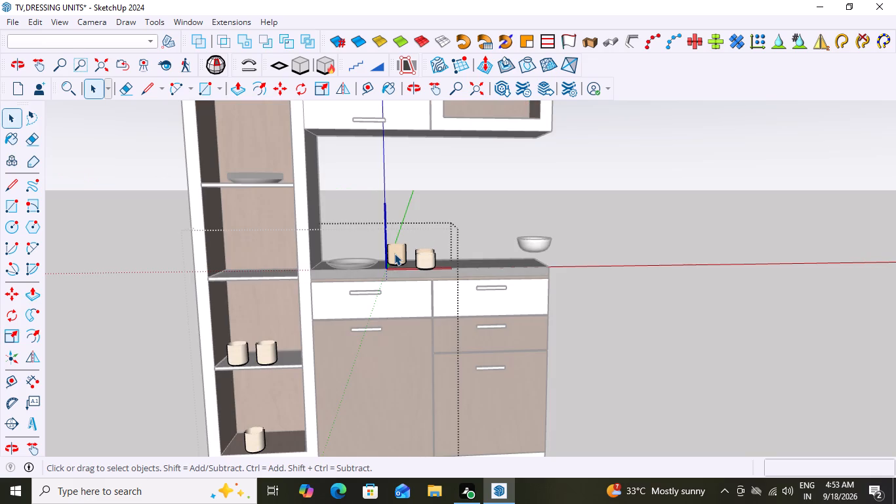
left_click(394, 253)
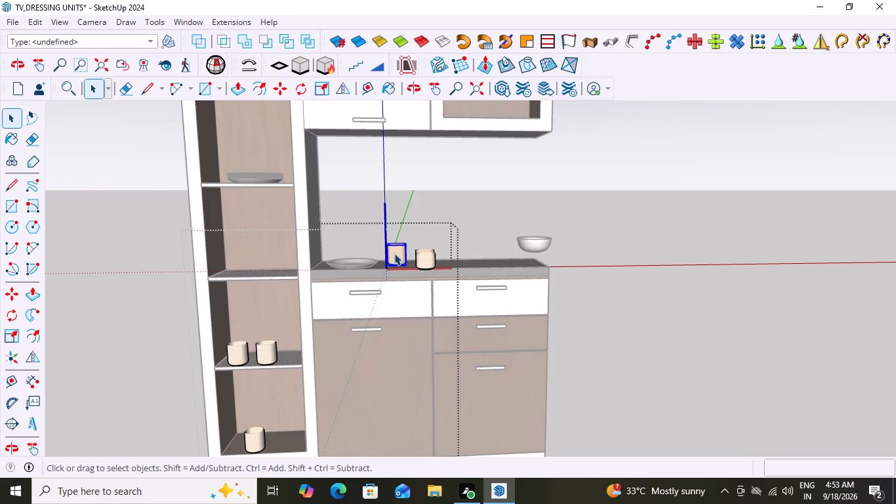
key("m")
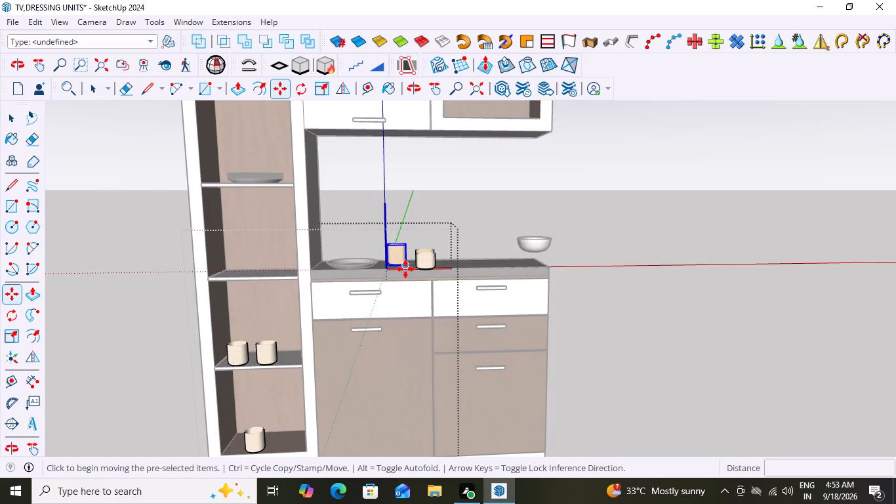
left_click(405, 269)
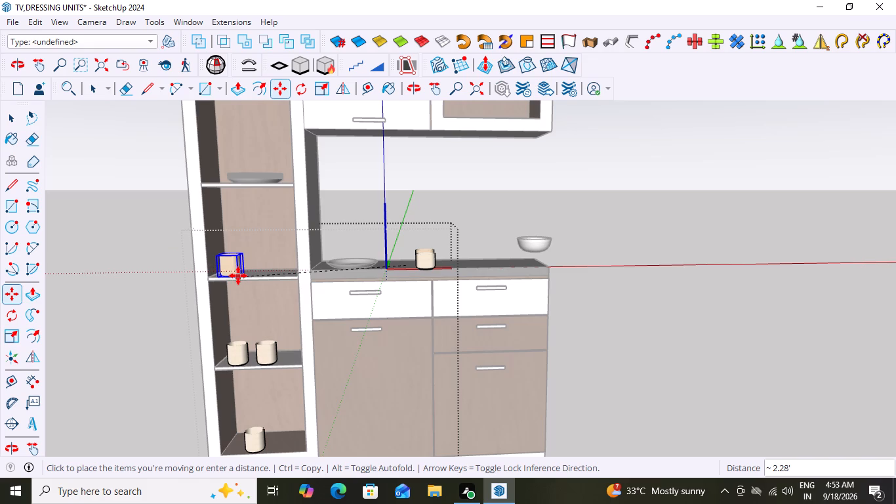
scroll(238, 276, "up", 9)
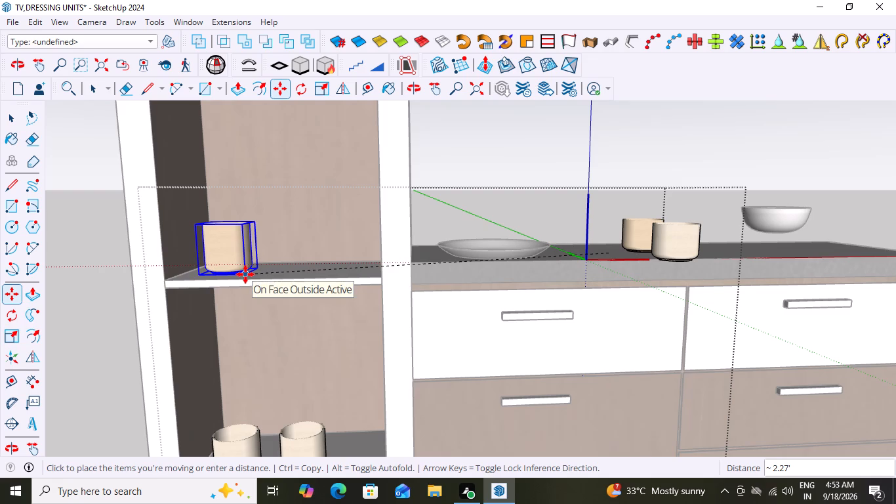
left_click(247, 275)
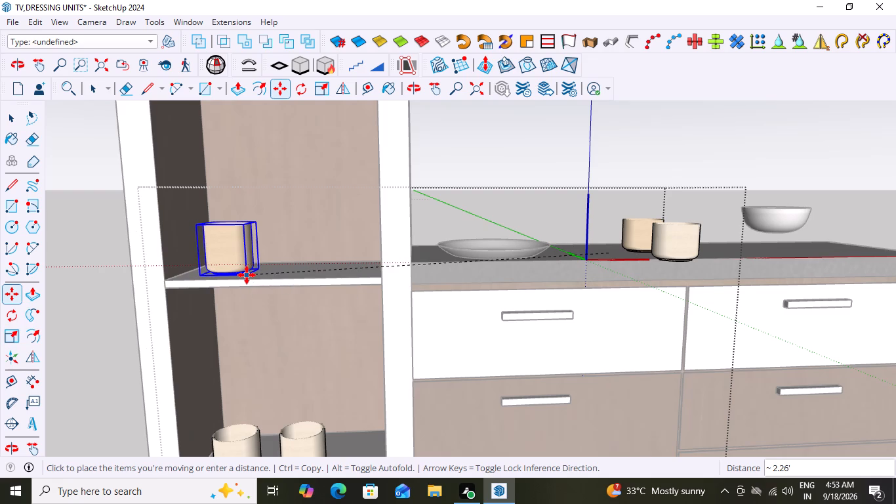
middle_click_drag(258, 309, 296, 245)
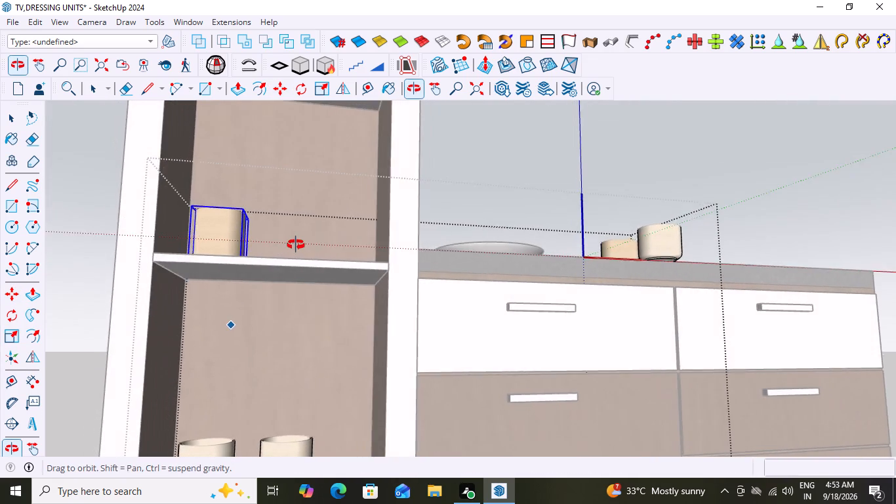
middle_click_drag(296, 245, 316, 266)
scroll(311, 263, "down", 7)
middle_click_drag(334, 313, 331, 348)
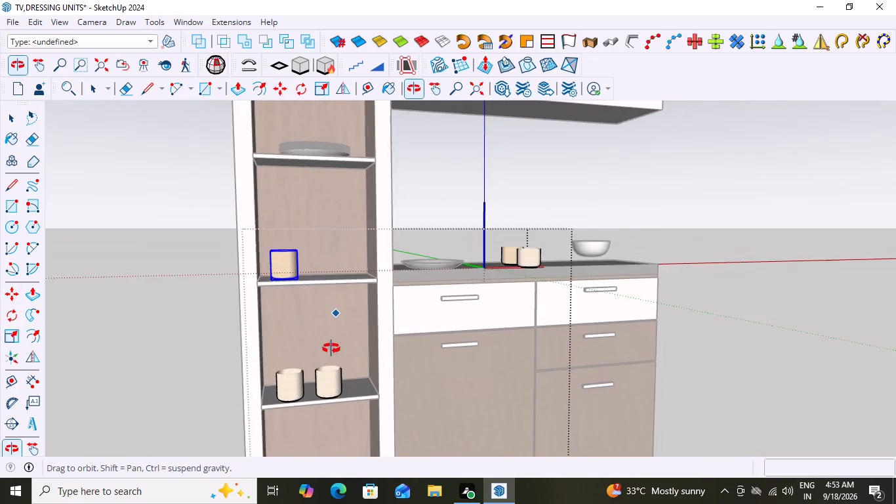
middle_click_drag(331, 348, 333, 352)
key("space")
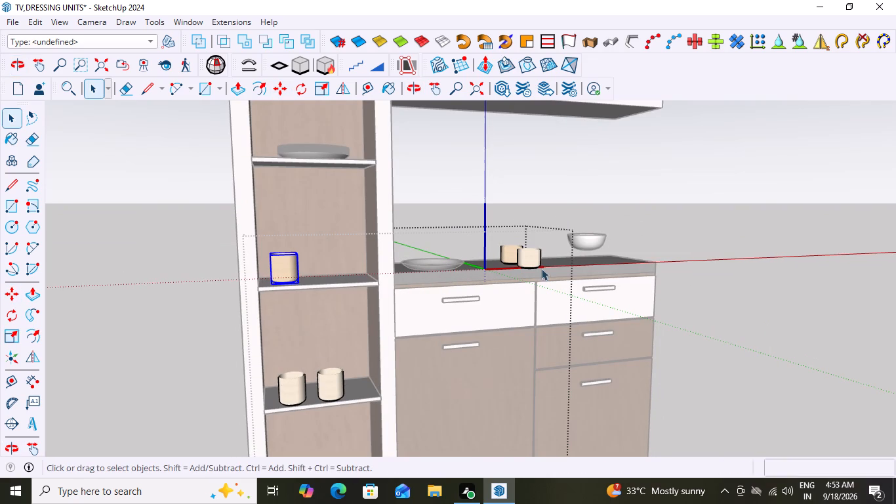
left_click(558, 195)
Examine the cup arrangement on the tall shelves and the two cups left on the countertop.
middle_click_drag(521, 268, 460, 280)
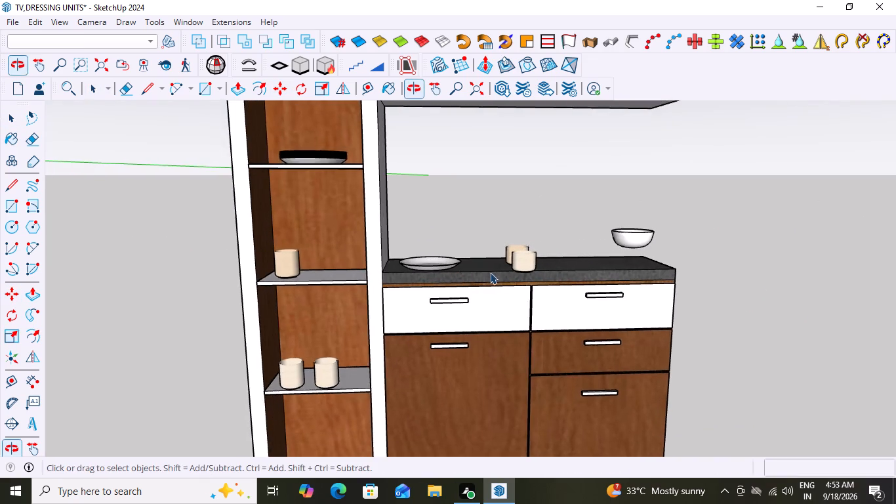
scroll(494, 270, "up", 6)
scroll(527, 267, "down", 14)
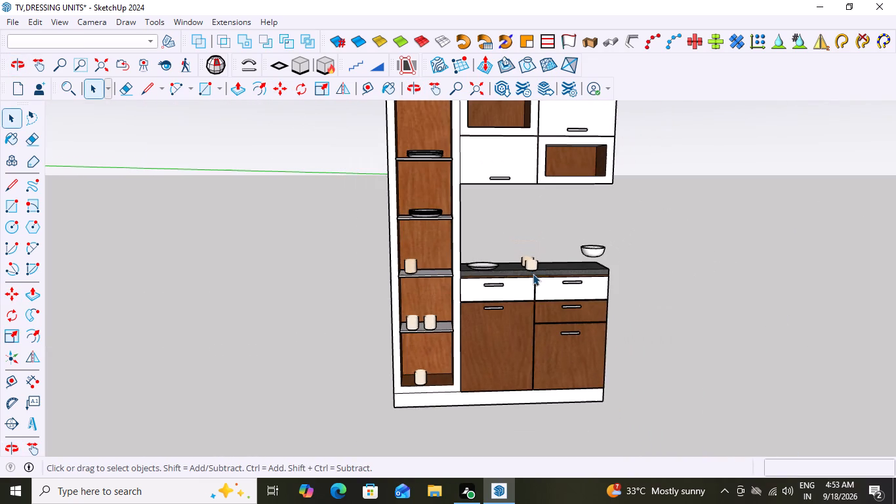
middle_click_drag(504, 285, 509, 251)
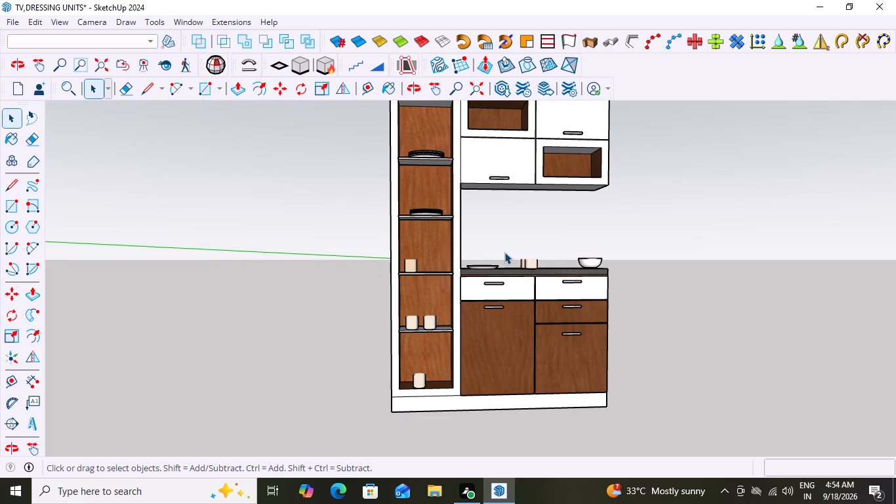
scroll(537, 264, "up", 5)
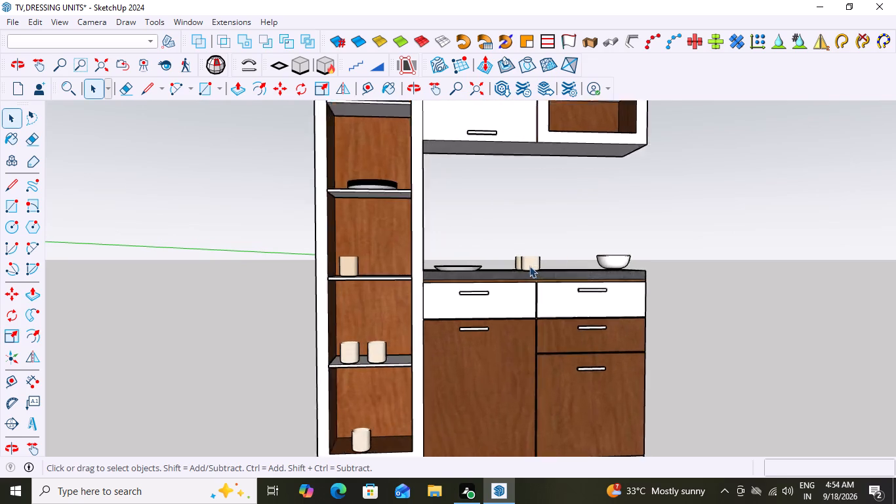
scroll(529, 266, "up", 9)
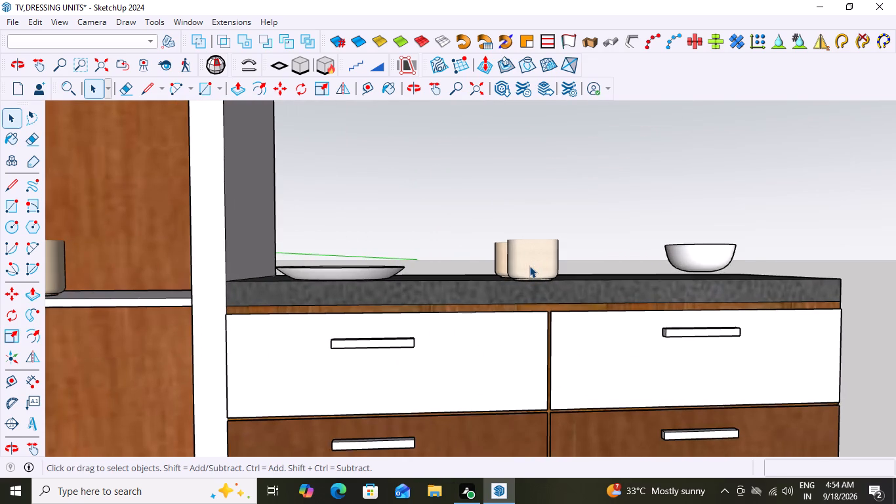
scroll(529, 266, "down", 7)
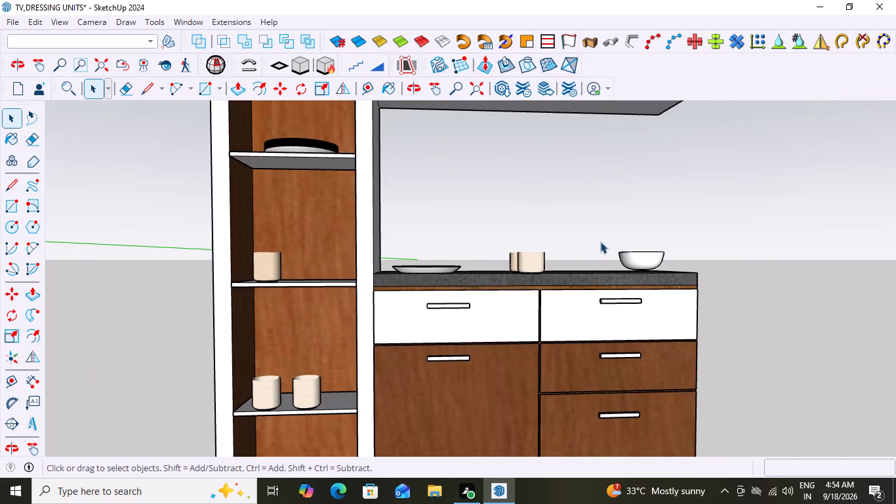
Within the cup group, move the rear countertop cup about 2.28' onto the tall unit's middle shelf, beside the taller cup.
middle_click_drag(516, 262, 525, 268)
middle_click_drag(525, 268, 578, 312)
left_click(506, 251)
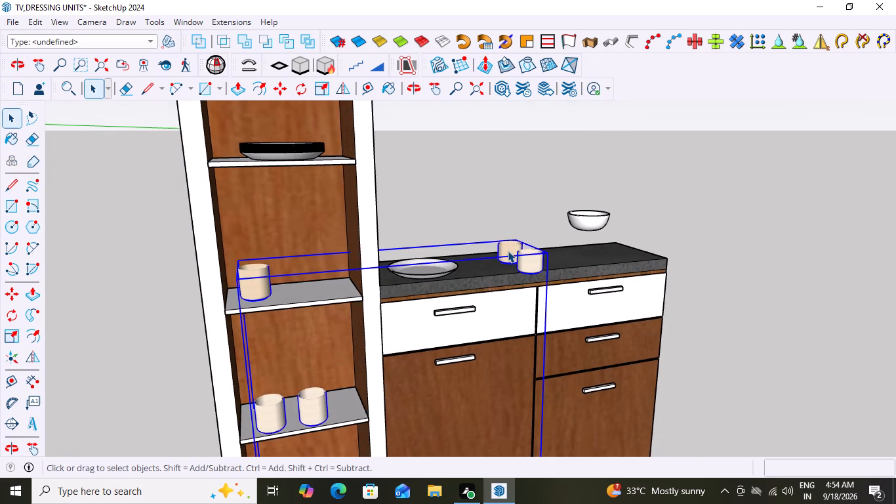
double_click(508, 251)
left_click(508, 251)
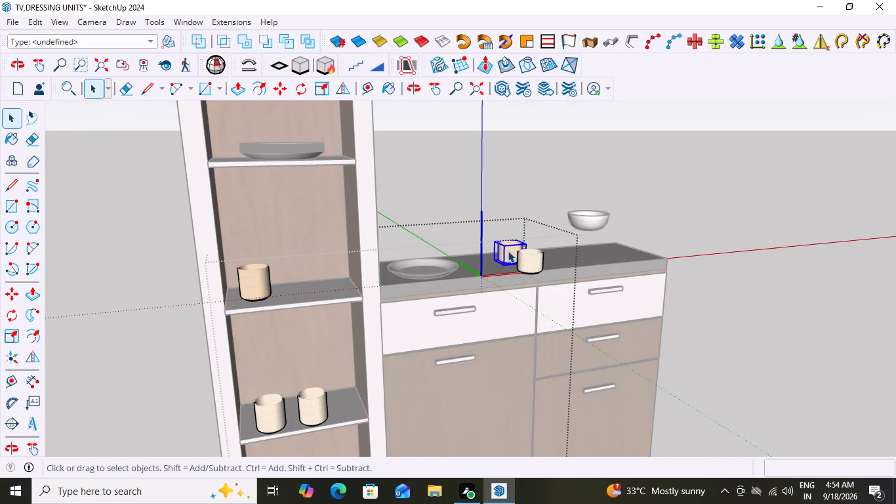
key("m")
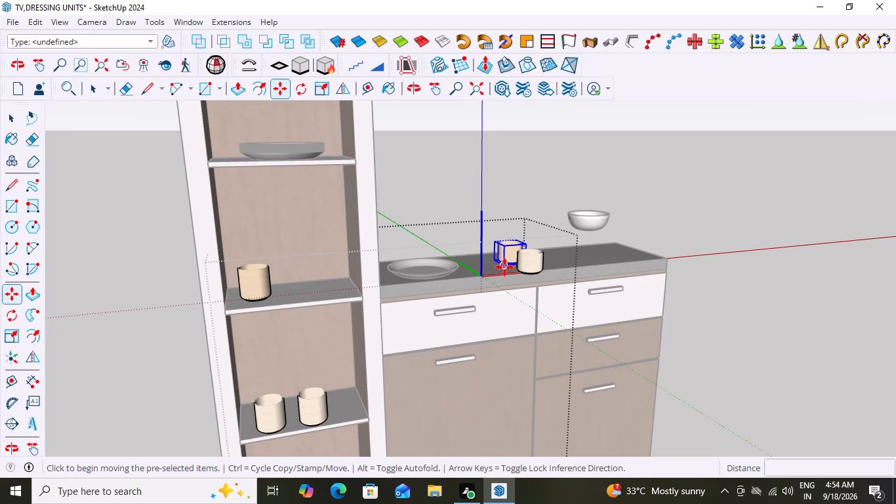
scroll(501, 282, "up", 3)
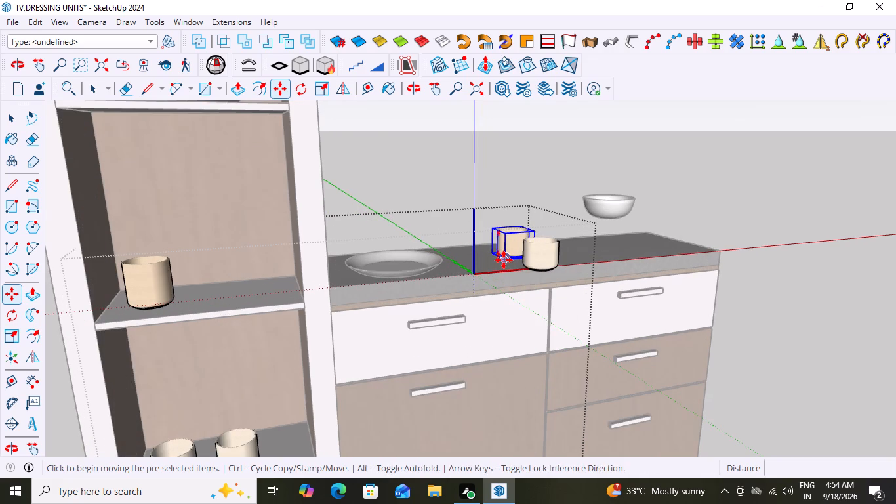
scroll(508, 259, "up", 14)
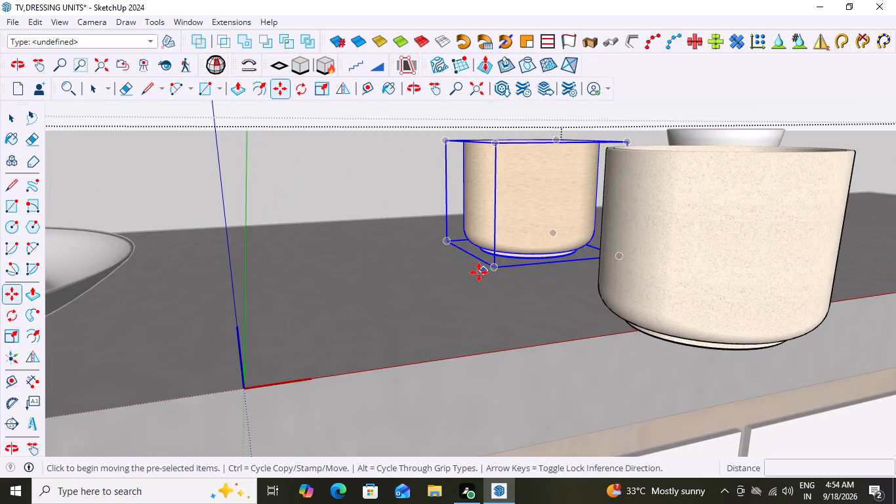
left_click(495, 268)
scroll(445, 285, "down", 3)
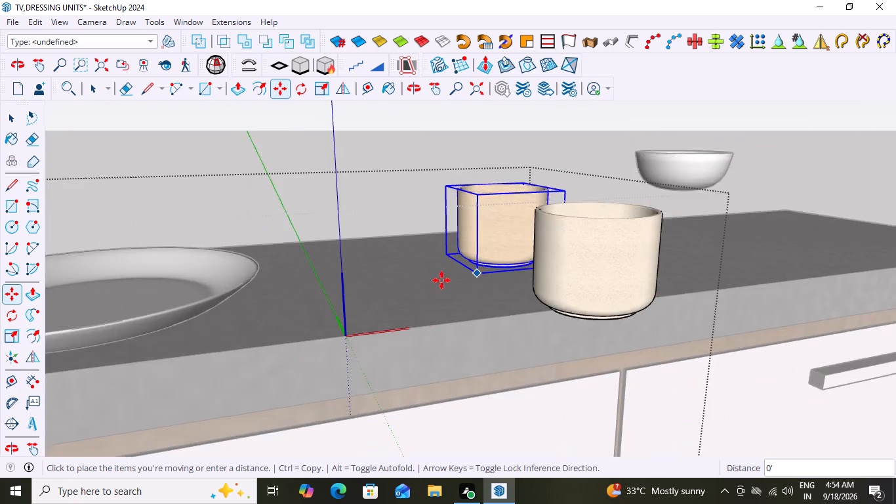
scroll(441, 280, "down", 10)
scroll(338, 293, "down", 12)
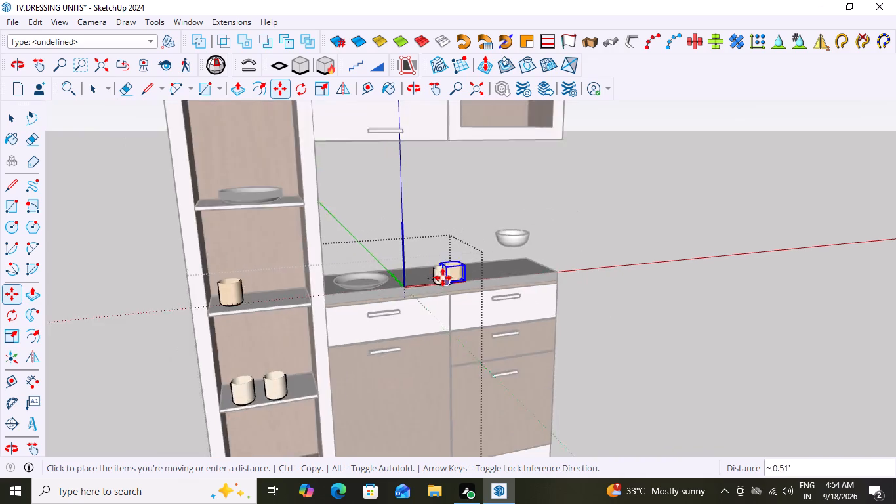
scroll(443, 278, "down", 3)
scroll(319, 297, "up", 11)
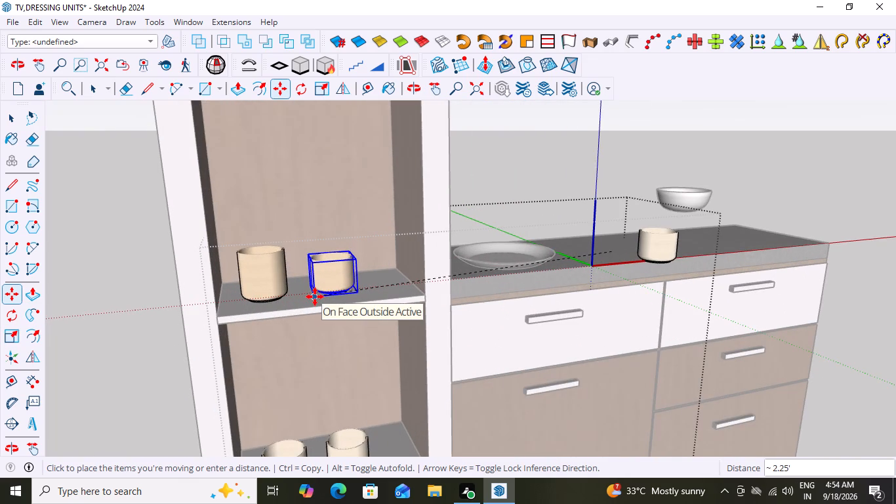
left_click(310, 297)
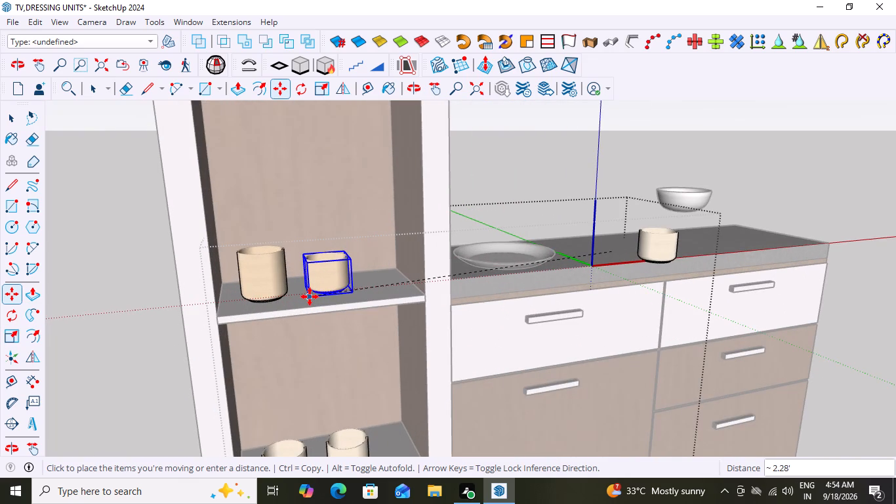
key("Escape")
Delete the last remaining cup on the countertop from the cup group.
scroll(338, 340, "down", 8)
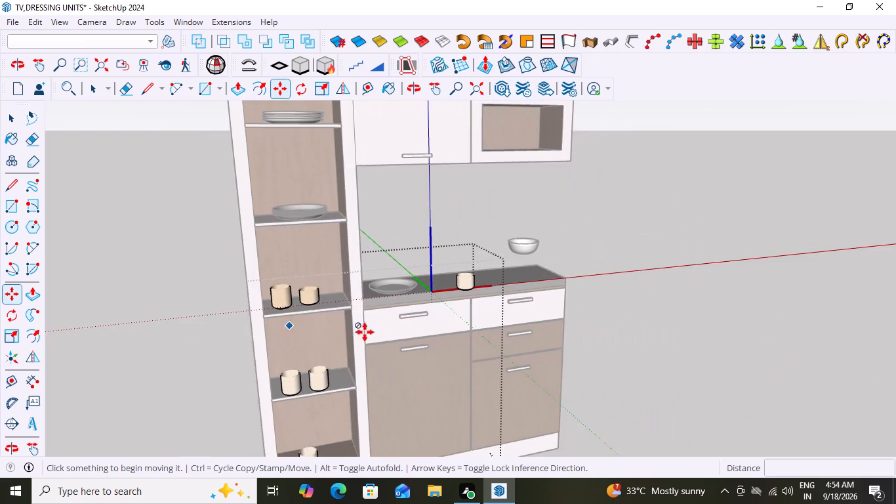
scroll(365, 332, "down", 4)
middle_click_drag(510, 354, 455, 281)
scroll(554, 299, "up", 3)
middle_click_drag(615, 293, 605, 354)
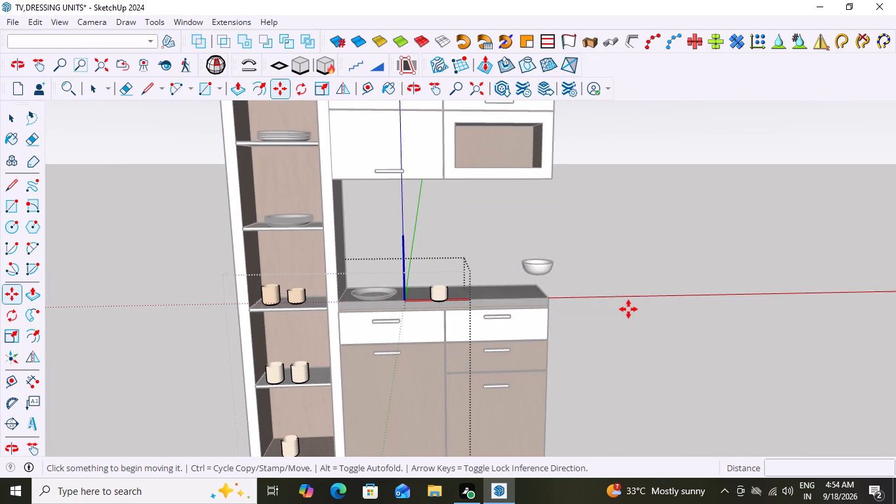
scroll(628, 309, "up", 1)
left_click(613, 297)
key("space")
key("space")
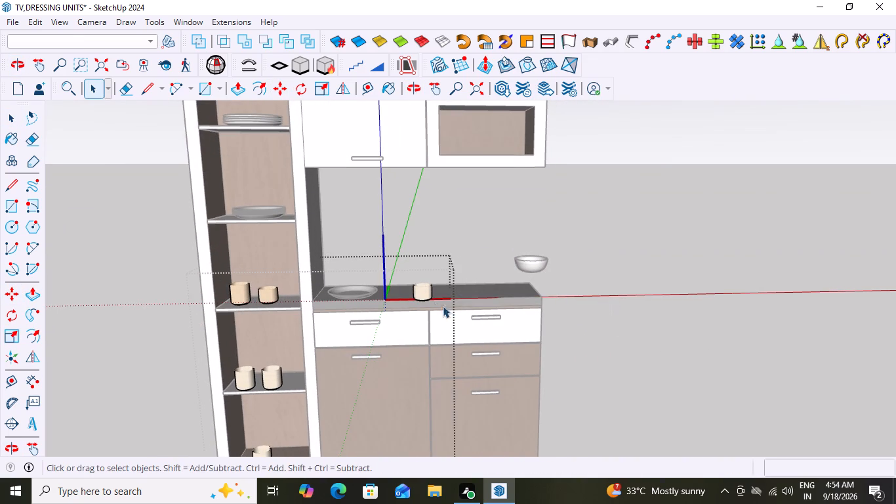
left_click(430, 295)
key("Delete")
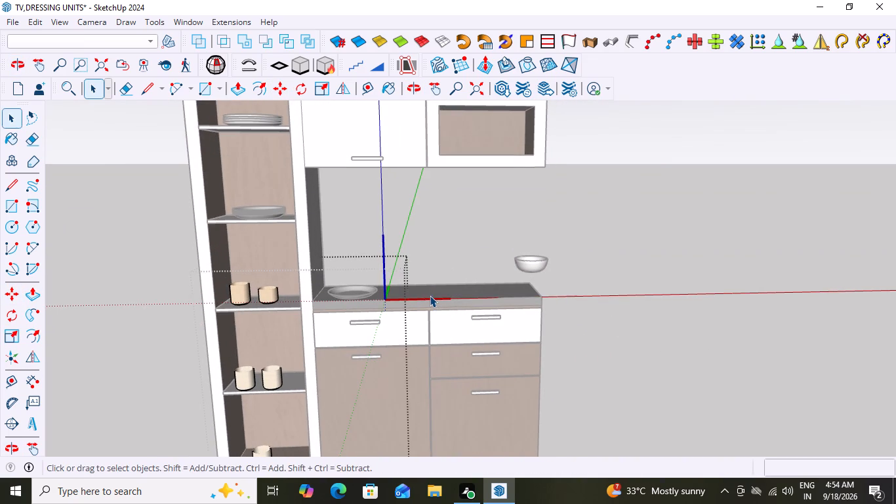
Within the cup group, copy the bottom-shelf cup about 5.84' up into the upper open niche beside the tall unit.
scroll(447, 293, "down", 4)
left_click(548, 236)
middle_click_drag(426, 287, 441, 261)
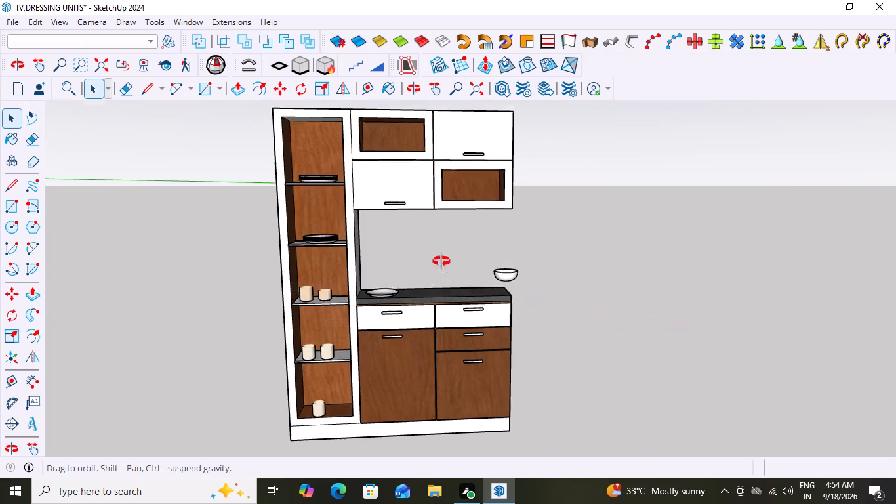
middle_click_drag(441, 261, 426, 280)
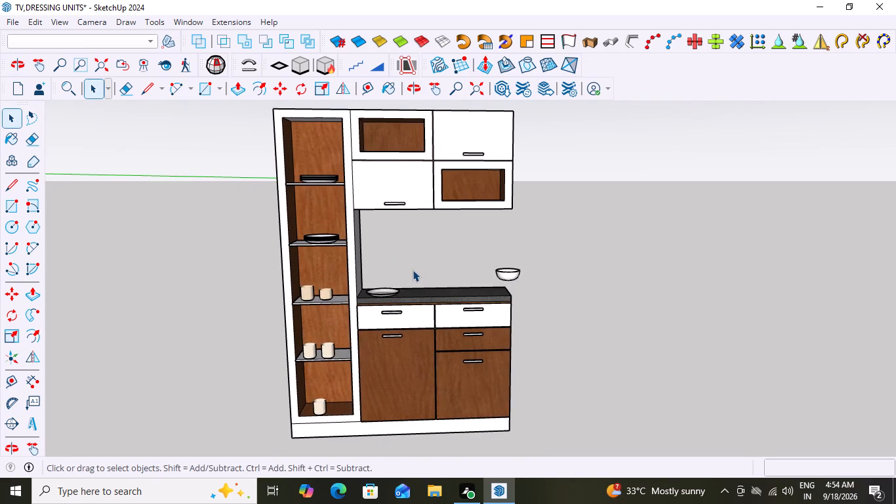
scroll(312, 427, "up", 1)
middle_click_drag(307, 403, 316, 355)
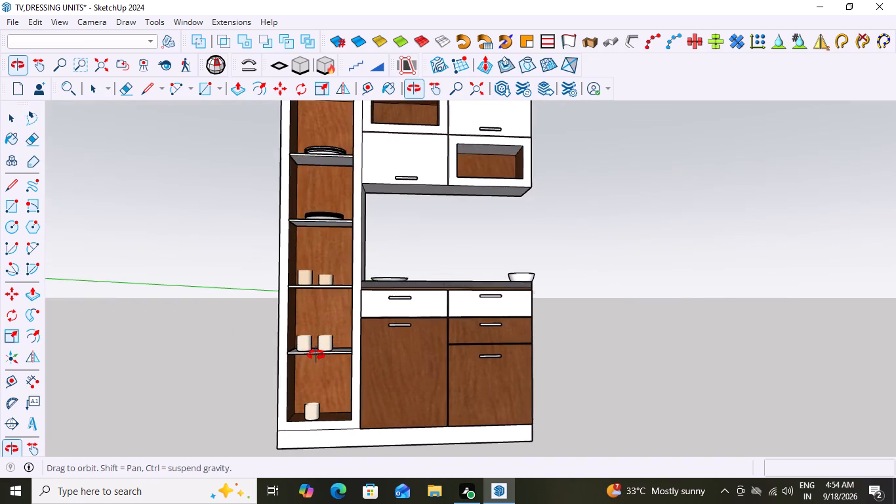
middle_click_drag(316, 355, 316, 354)
scroll(314, 423, "up", 3)
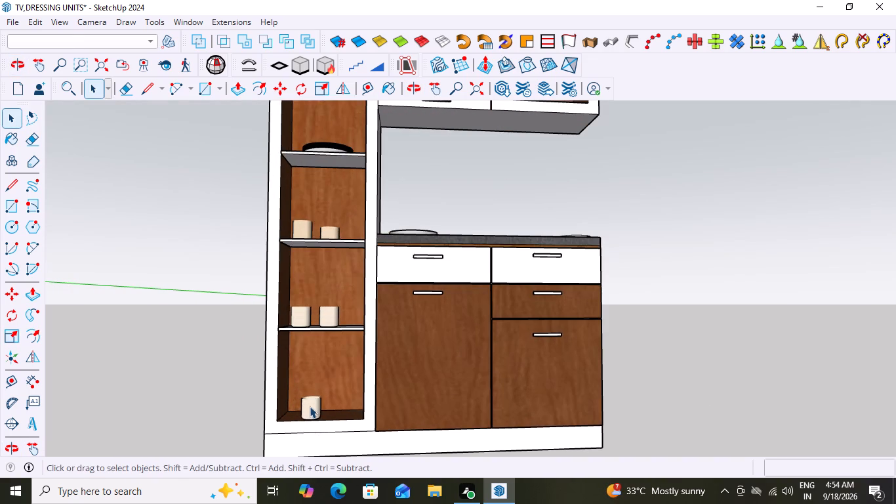
left_click(310, 406)
double_click(310, 406)
left_click(310, 406)
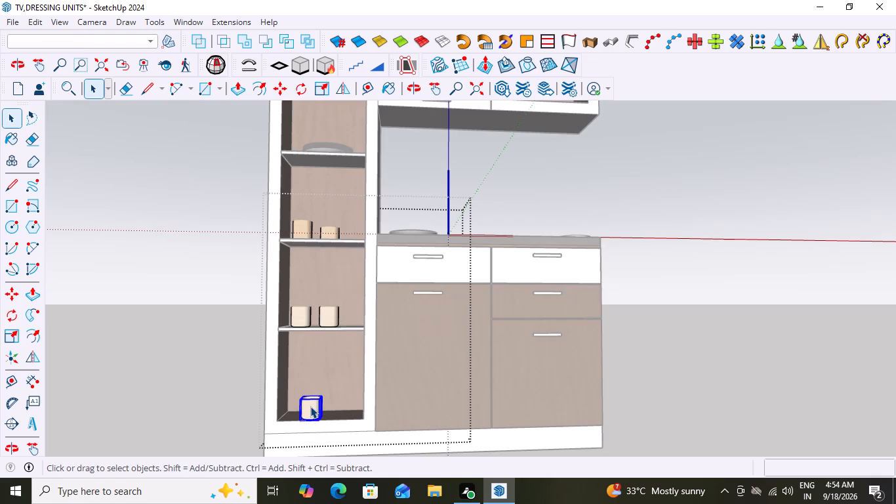
key("m")
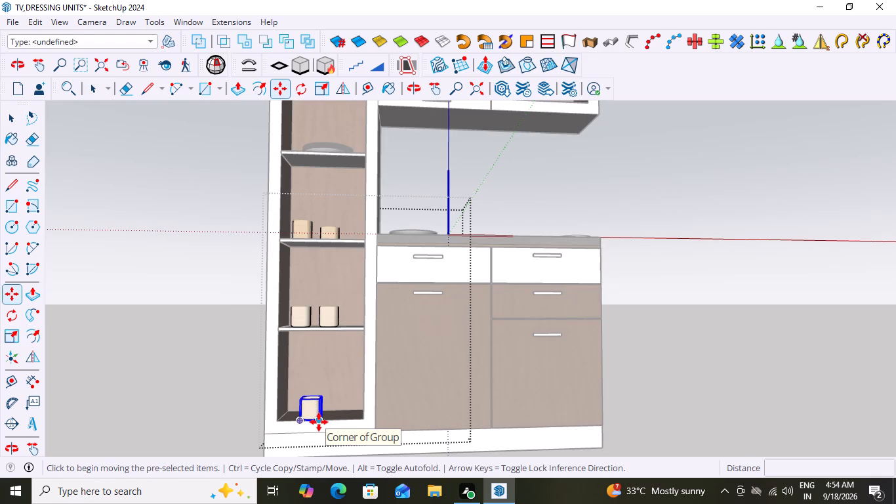
left_click(319, 422)
scroll(396, 346, "down", 9)
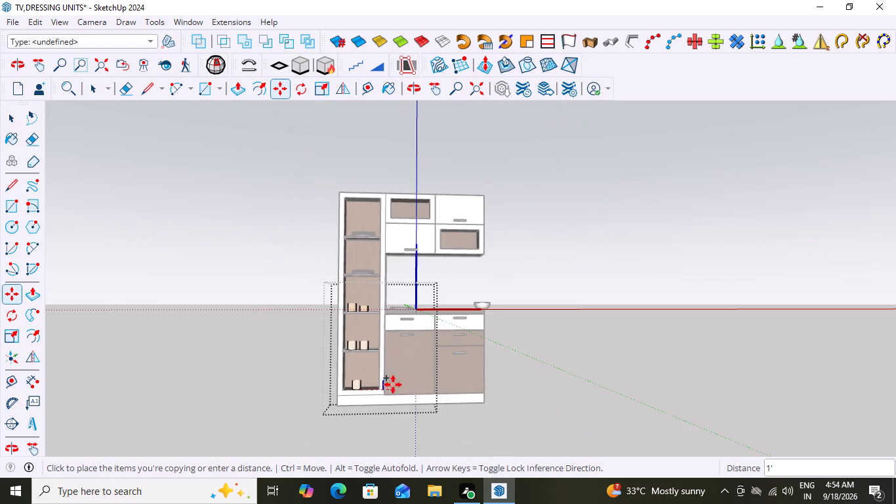
scroll(418, 215, "up", 10)
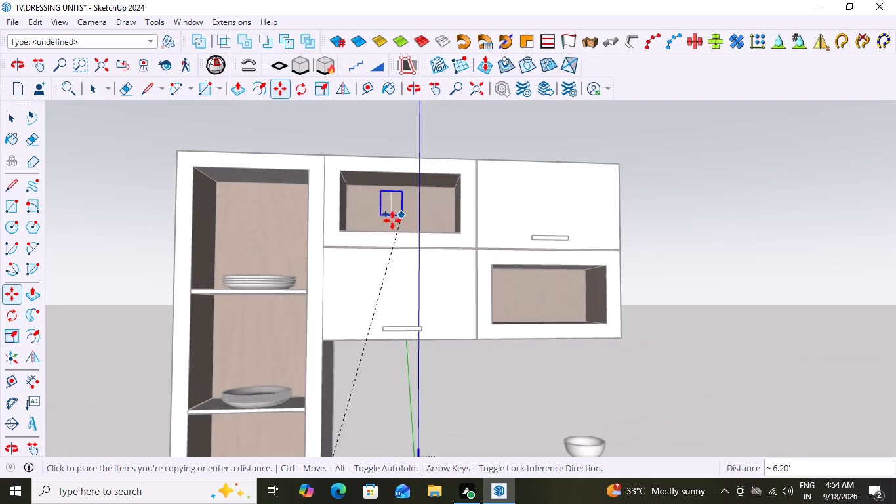
middle_click_drag(392, 234, 391, 300)
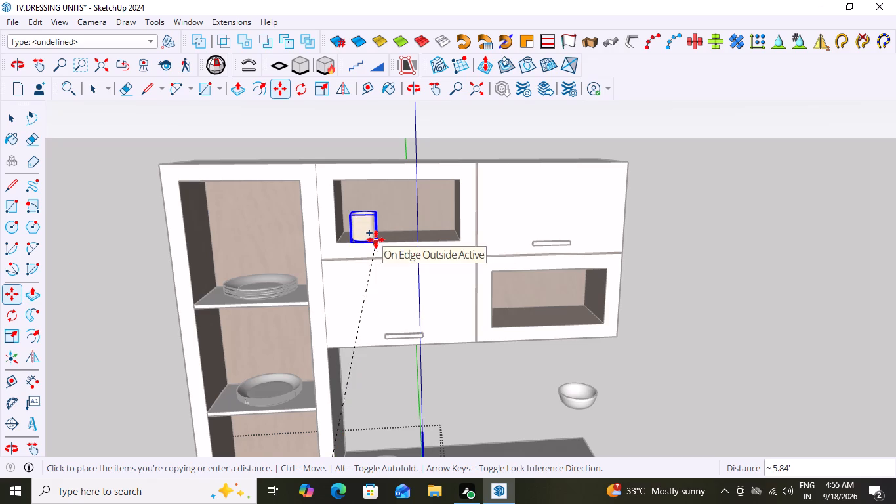
scroll(375, 239, "up", 9)
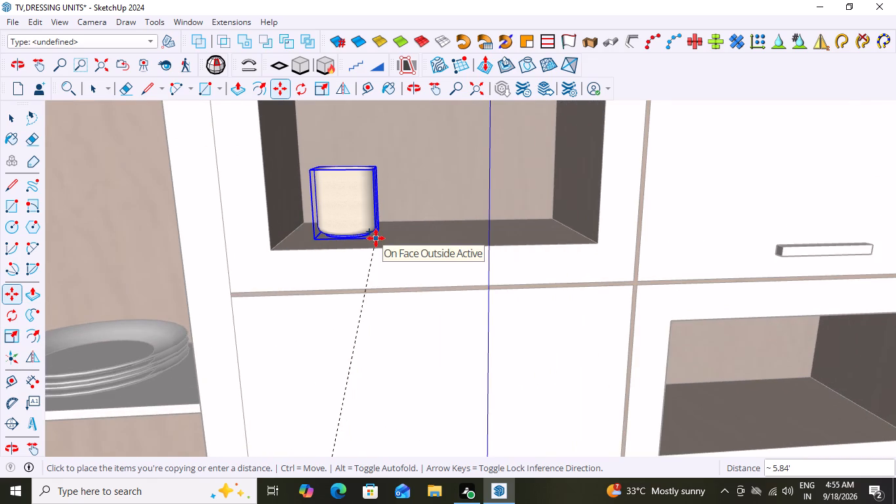
left_click(376, 238)
scroll(371, 278, "down", 15)
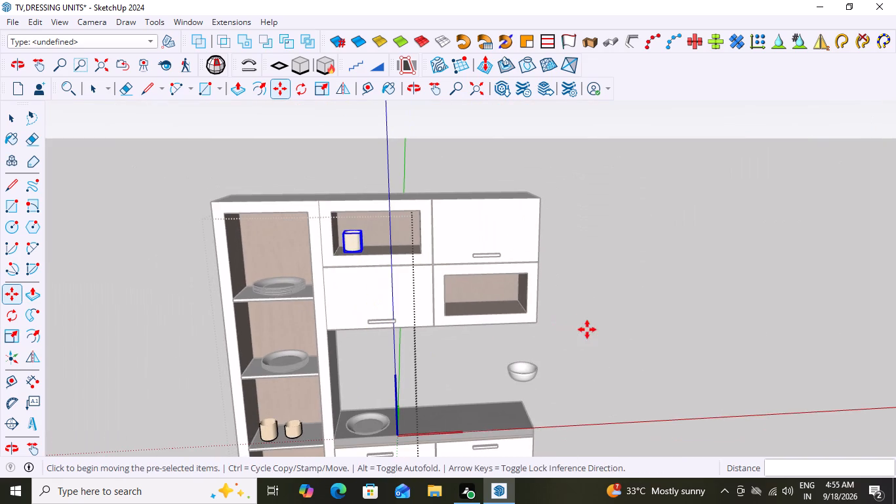
key("space")
Within the plate and bowl group, move the floating bowl about 4.33' into the upper open niche beside the copied cup.
double_click(533, 370)
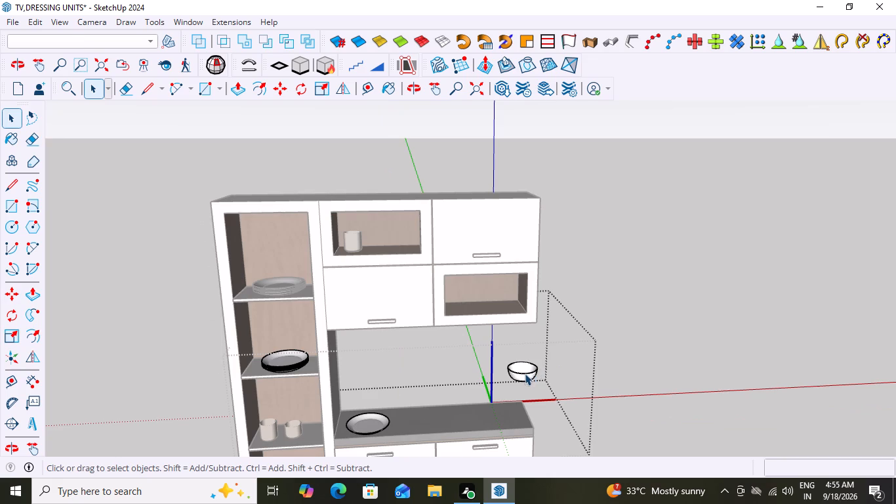
double_click(525, 373)
double_click(525, 373)
left_click(525, 373)
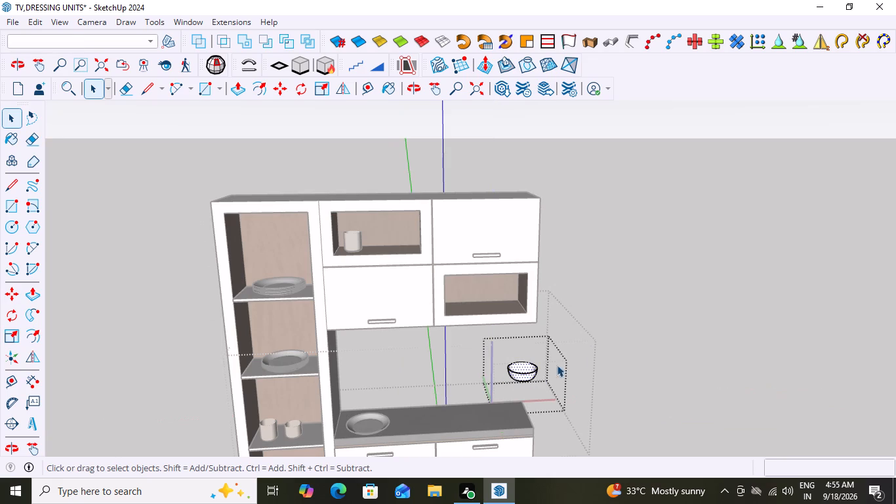
left_click(602, 339)
left_click(523, 371)
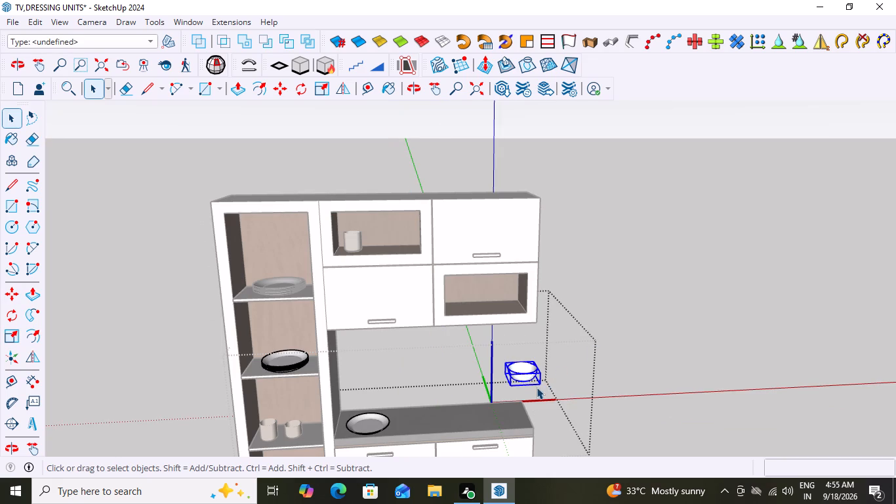
key("m")
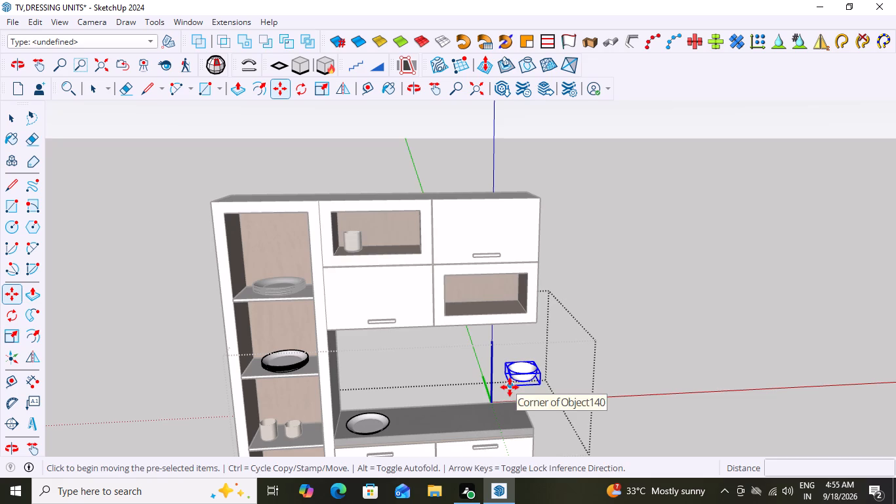
left_click(510, 387)
scroll(369, 249, "up", 8)
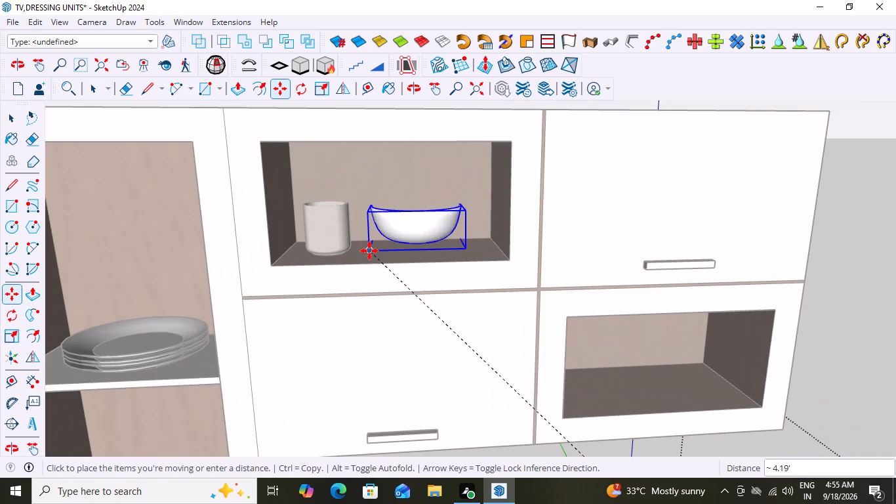
scroll(369, 251, "up", 1)
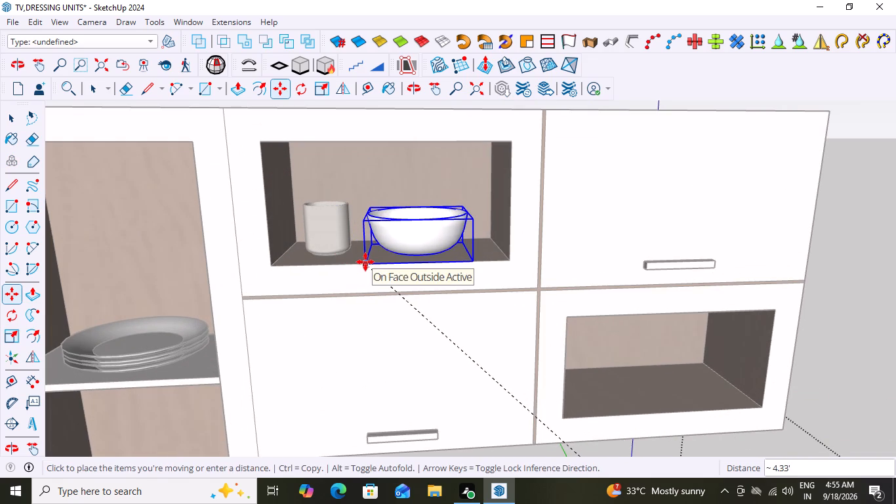
left_click(365, 262)
key("Escape")
scroll(434, 303, "down", 6)
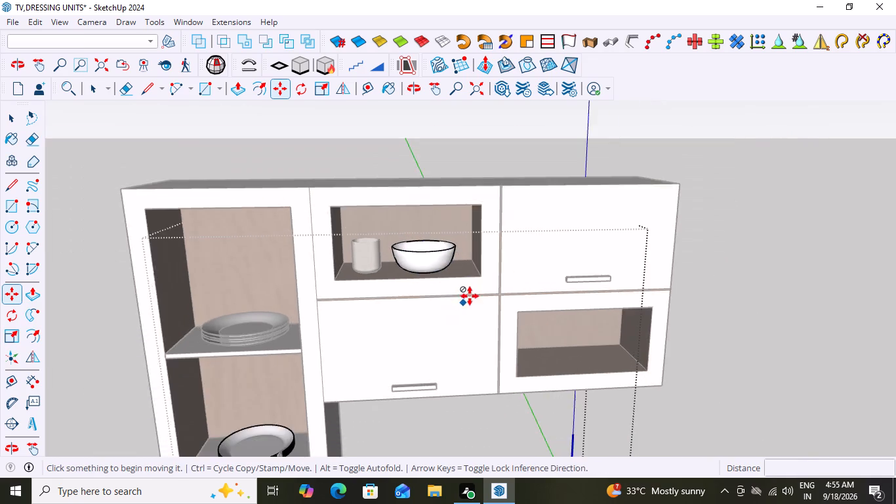
scroll(470, 296, "down", 4)
scroll(674, 341, "down", 2)
middle_click_drag(765, 314, 712, 238)
left_click(750, 291)
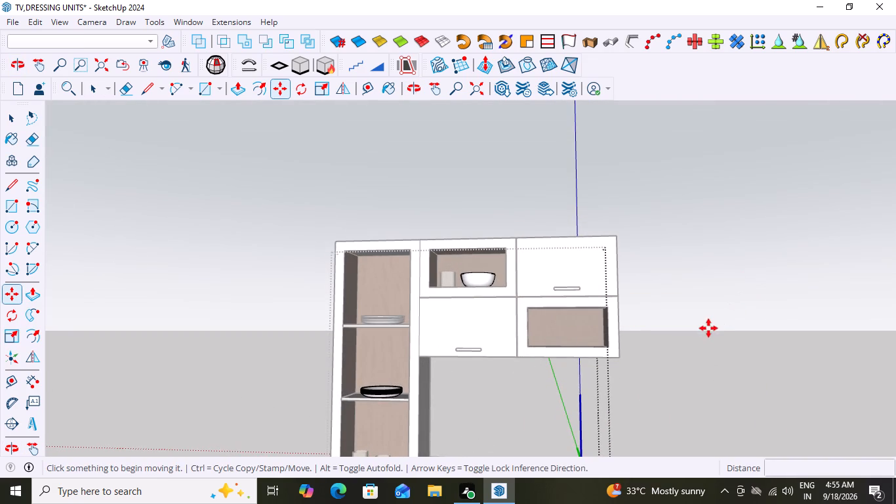
key("space")
left_click(703, 298)
Scale the bowl in the upper open niche down uniformly so it is smaller beside the cup.
scroll(668, 329, "down", 1)
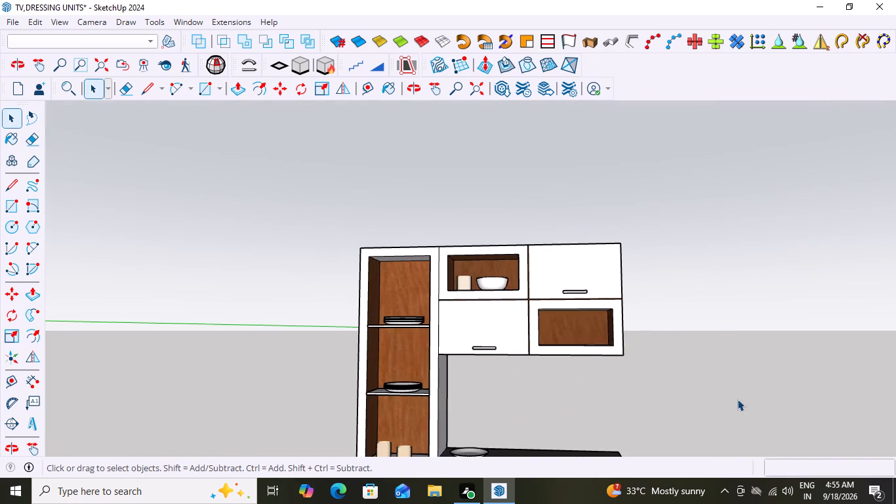
scroll(737, 399, "down", 1)
scroll(649, 346, "down", 4)
middle_click_drag(619, 378, 678, 406)
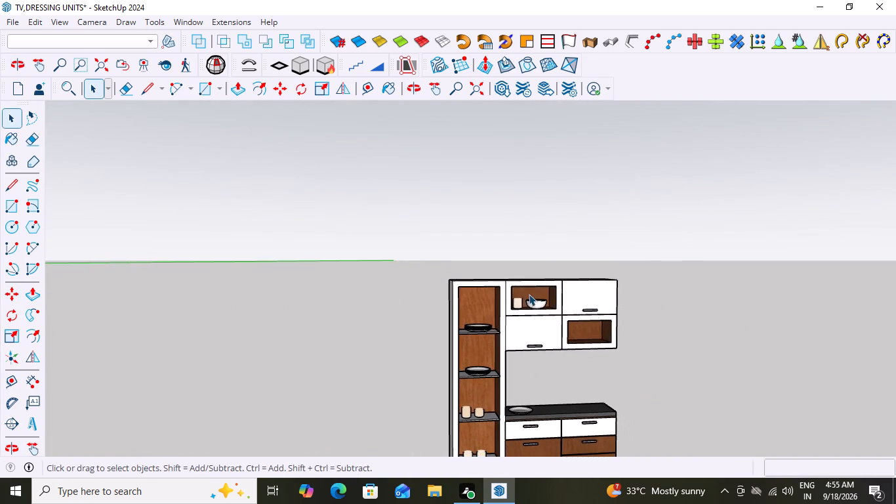
scroll(526, 294, "up", 14)
left_click(542, 308)
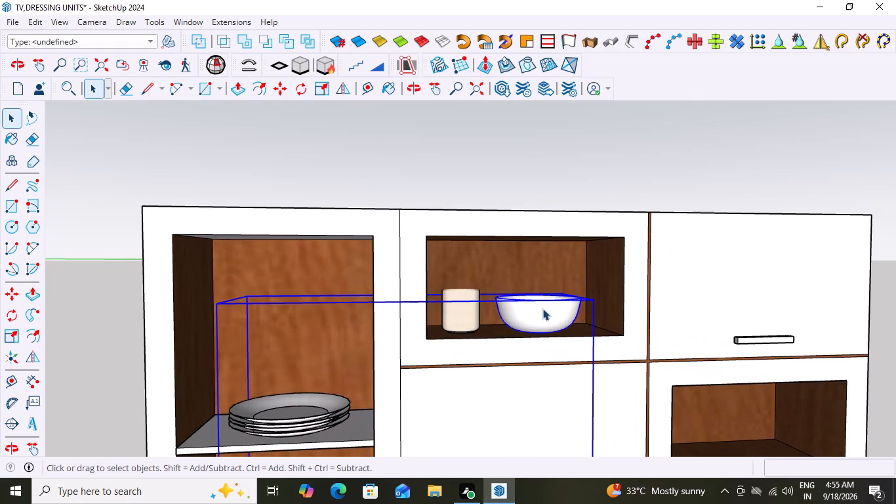
left_click(542, 308)
left_click(542, 308)
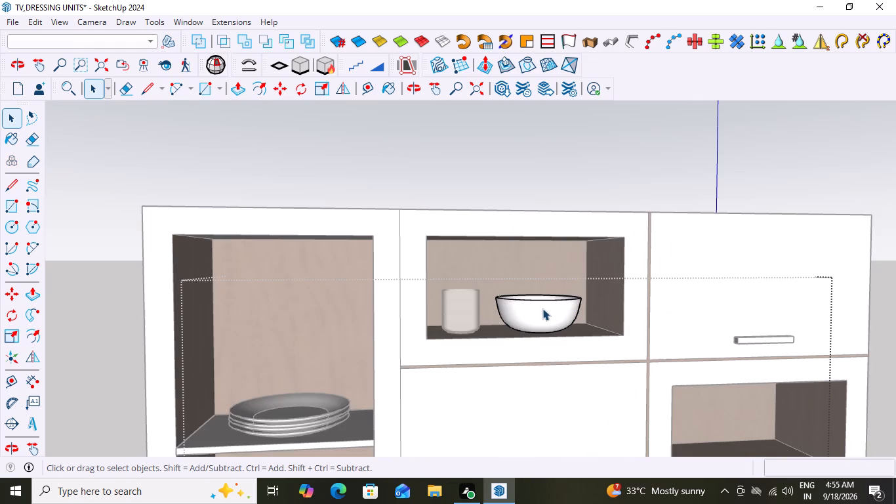
left_click(542, 308)
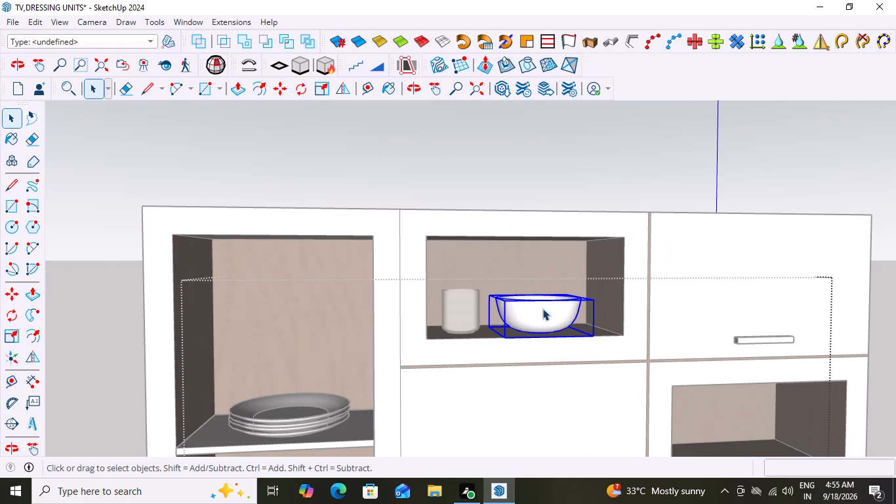
key("s")
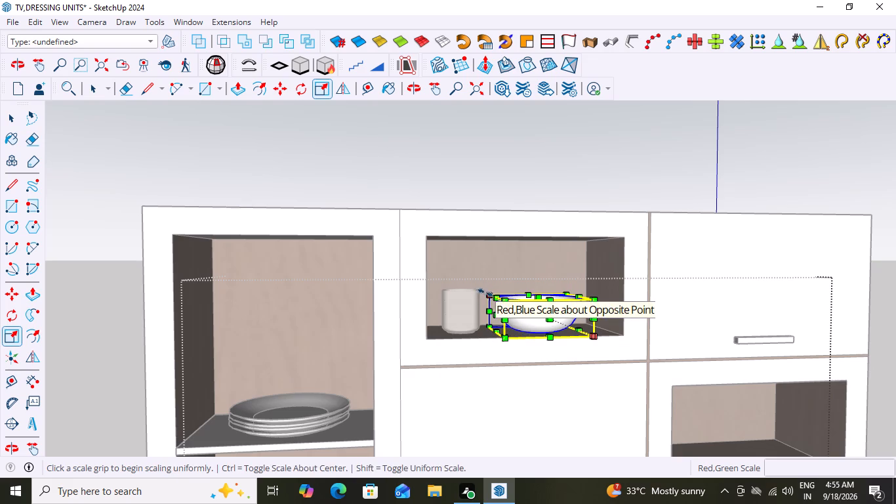
left_click_drag(506, 300, 510, 301)
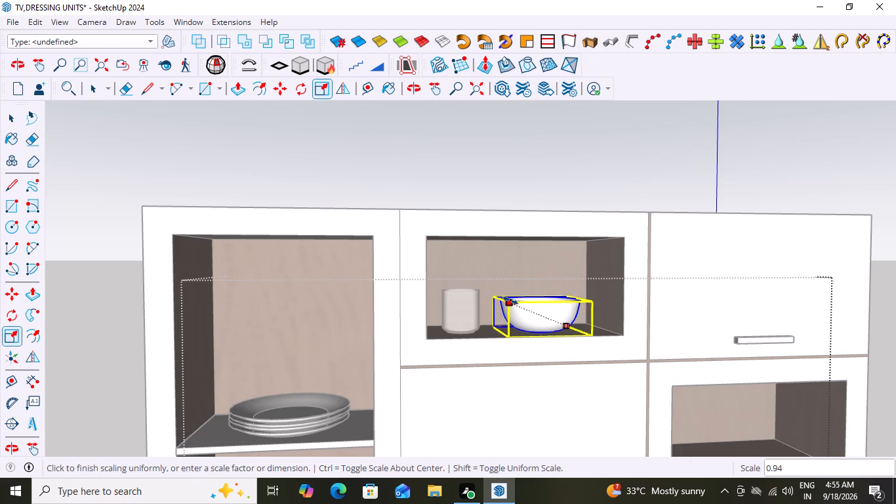
left_click_drag(510, 301, 533, 304)
key("space")
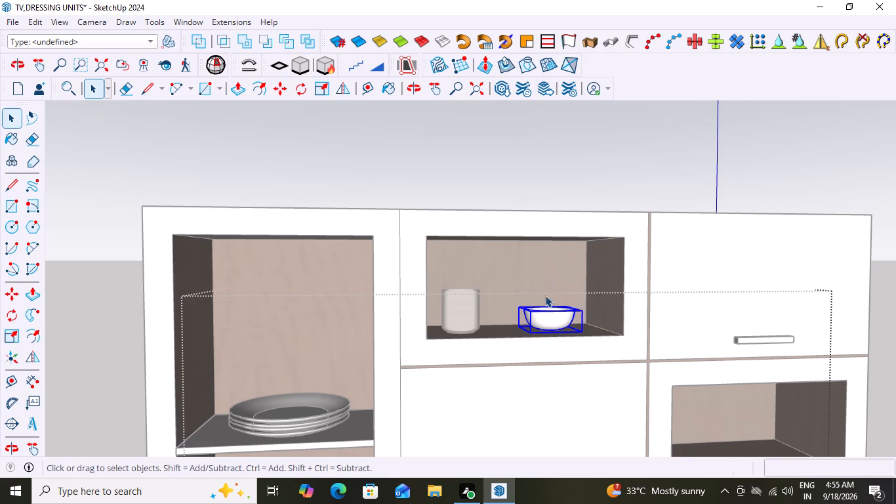
left_click(572, 189)
Within the plate and bowl group, move the bowl in the upper open niche about 0.24' closer to the cup.
middle_click_drag(550, 320, 497, 333)
scroll(539, 329, "down", 4)
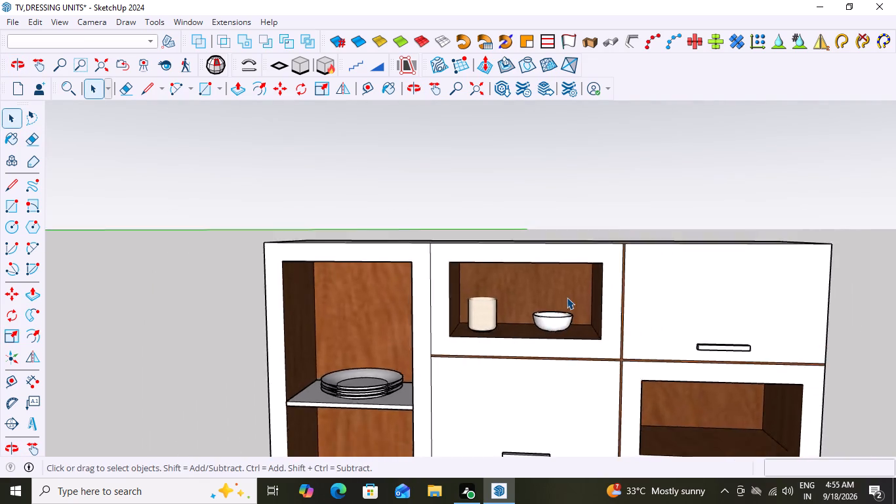
scroll(567, 297, "down", 7)
scroll(594, 397, "up", 1)
scroll(594, 397, "down", 13)
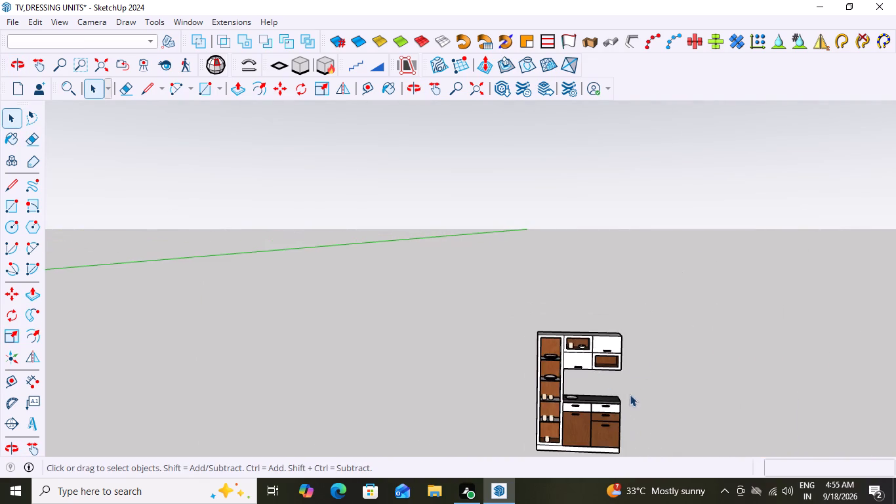
middle_click_drag(631, 394, 655, 385)
scroll(617, 414, "up", 9)
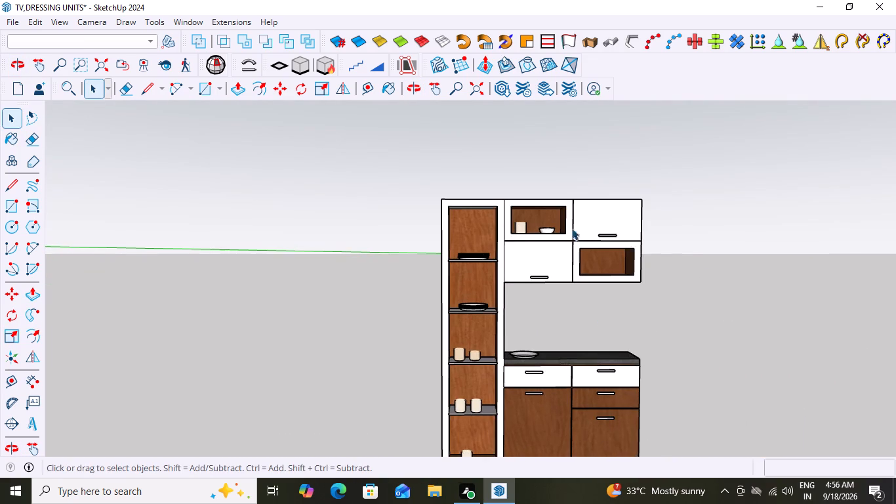
scroll(550, 212, "up", 15)
left_click(541, 229)
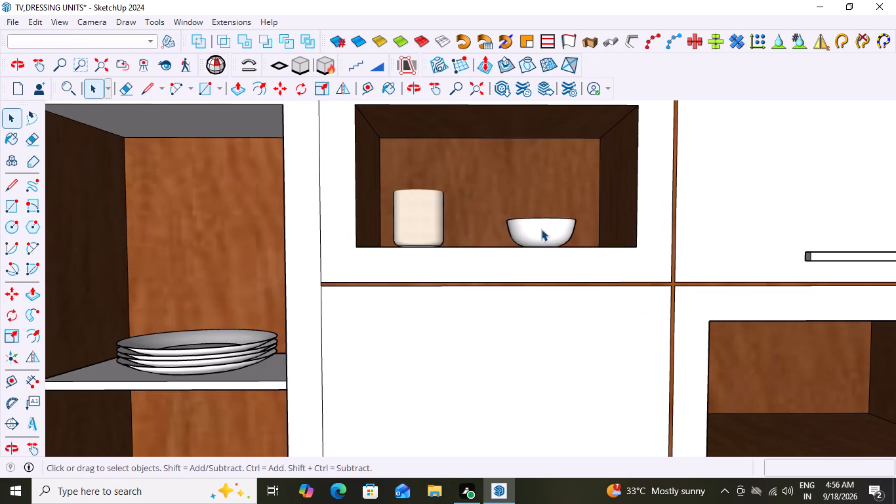
left_click(541, 229)
left_click(541, 229)
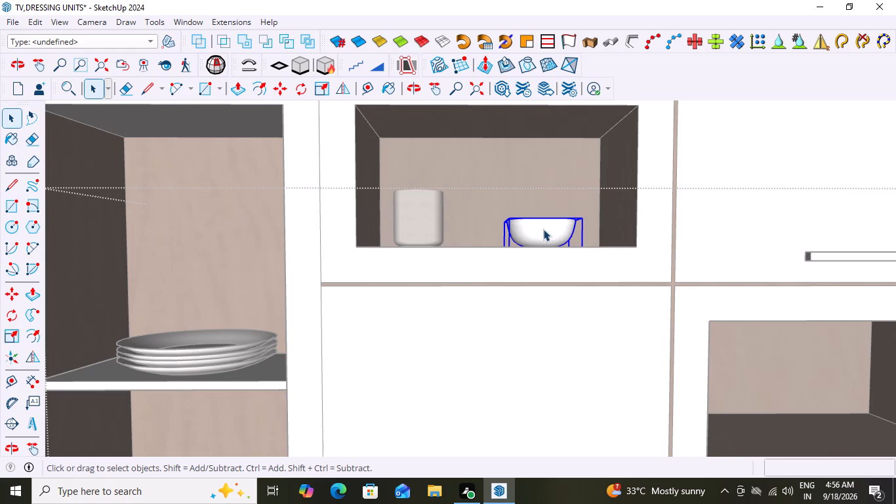
middle_click_drag(543, 278, 537, 348)
key("m")
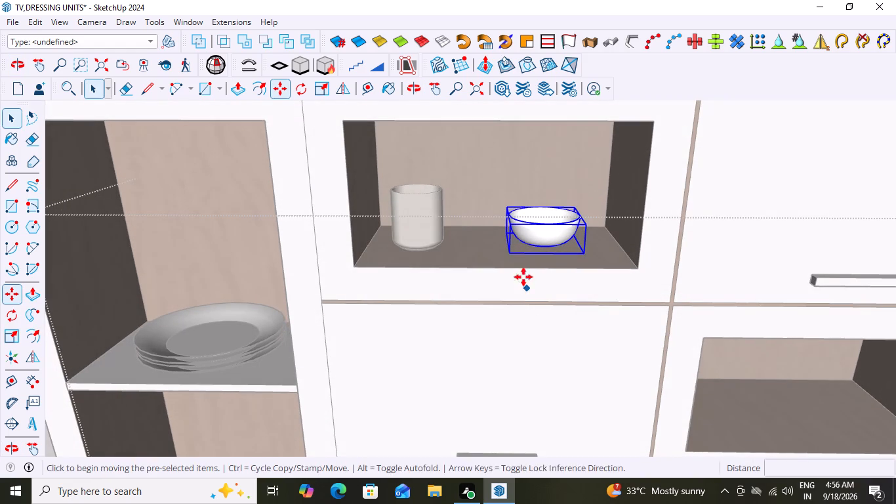
left_click(510, 251)
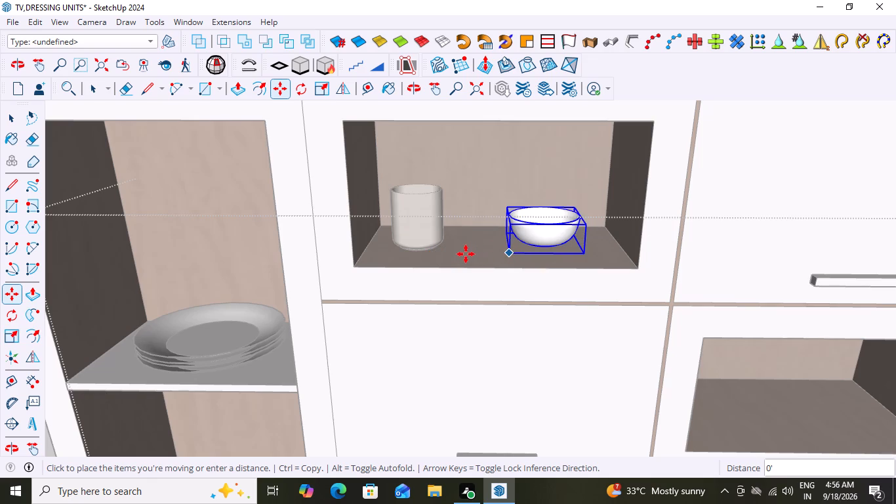
left_click(464, 251)
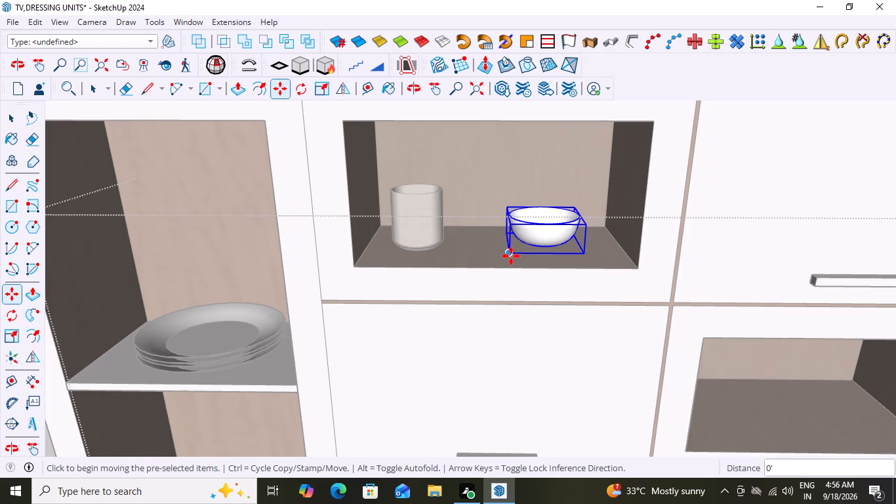
left_click(511, 255)
scroll(527, 247, "up", 3)
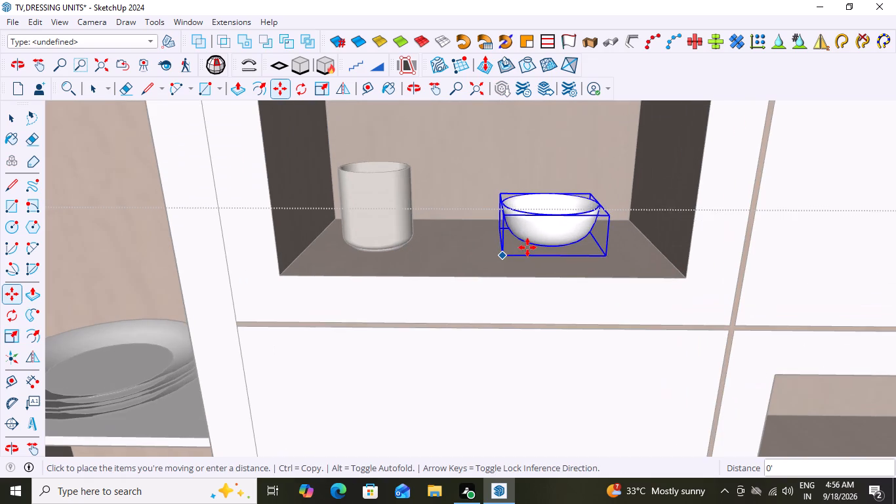
key("space")
key("m")
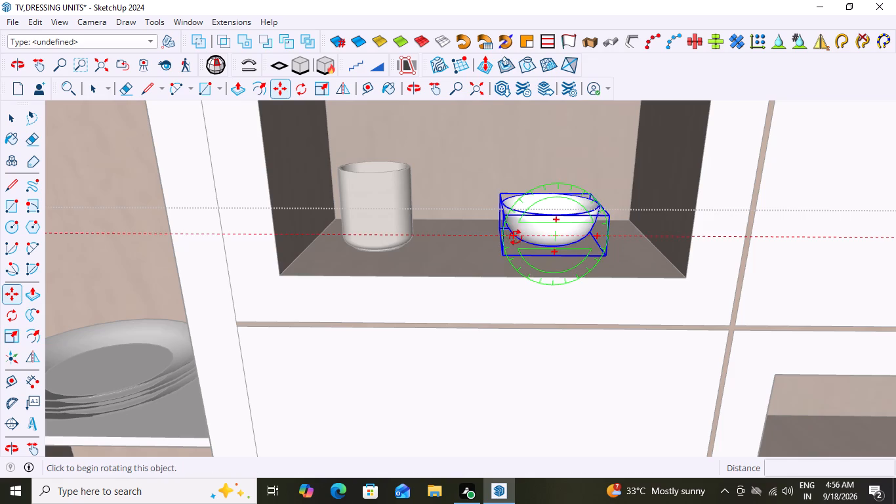
left_click(518, 238)
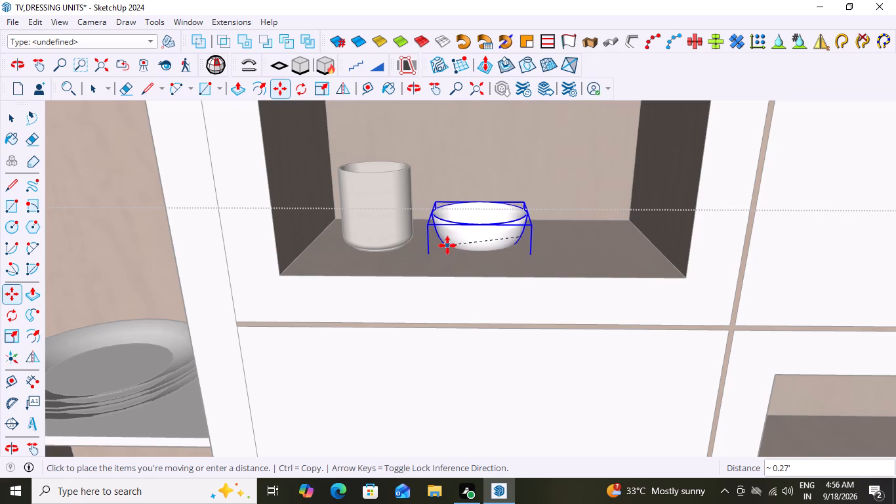
left_click(456, 245)
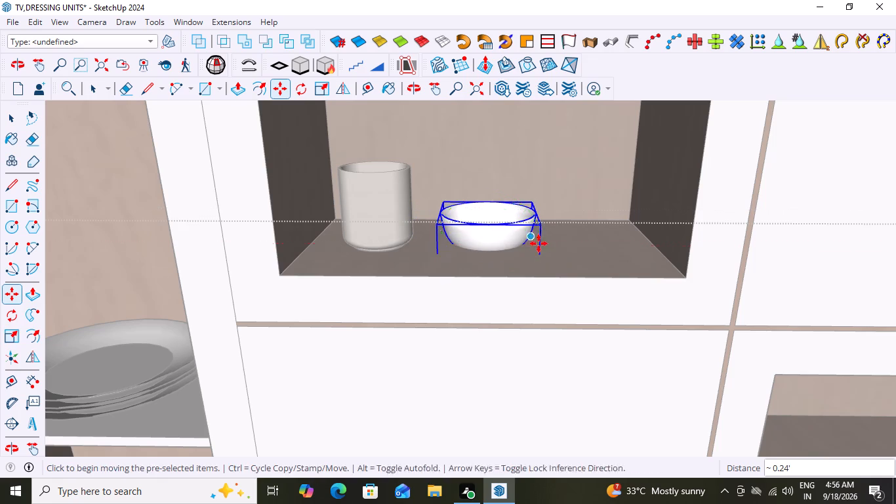
Raise the bowl about 0.04' from the floor of the upper open niche and leave the plate and bowl group.
middle_click_drag(558, 230, 558, 247)
scroll(519, 272, "up", 2)
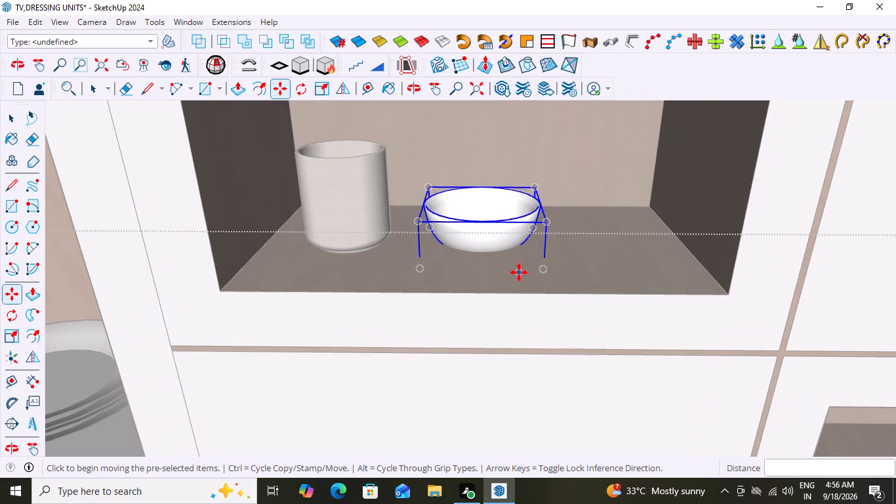
left_click(544, 270)
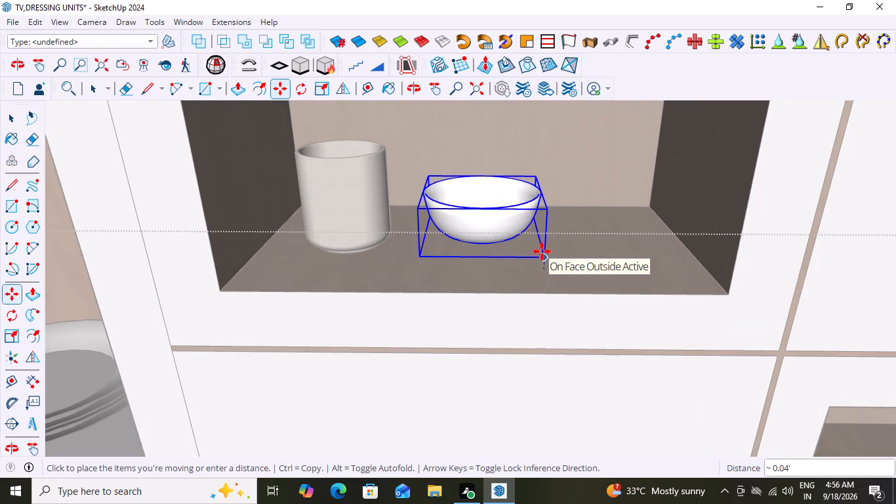
left_click(542, 251)
key("space")
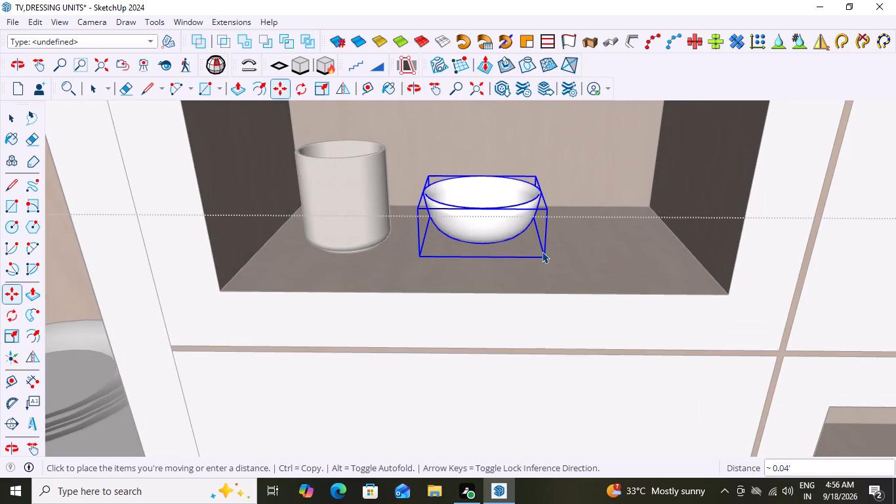
scroll(542, 251, "down", 15)
left_click(379, 140)
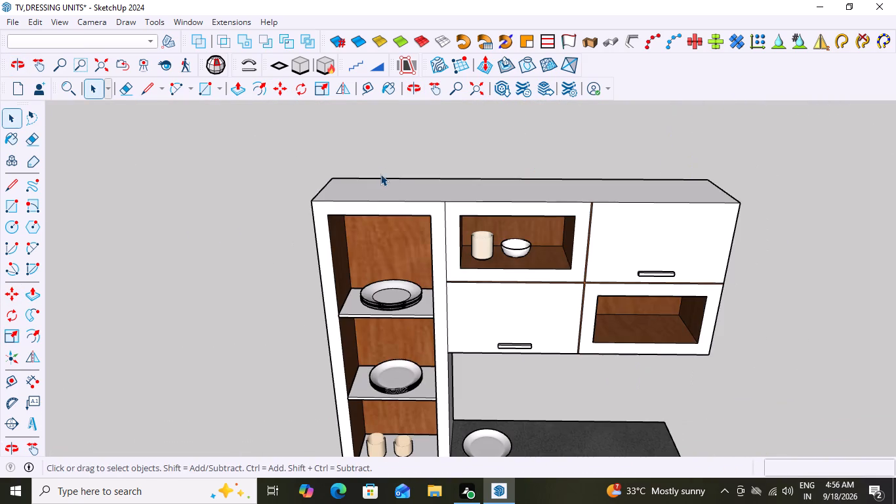
Examine the whole cabinet unit from the front to check how the crockery is arranged.
scroll(493, 264, "down", 10)
middle_click_drag(584, 314, 617, 246)
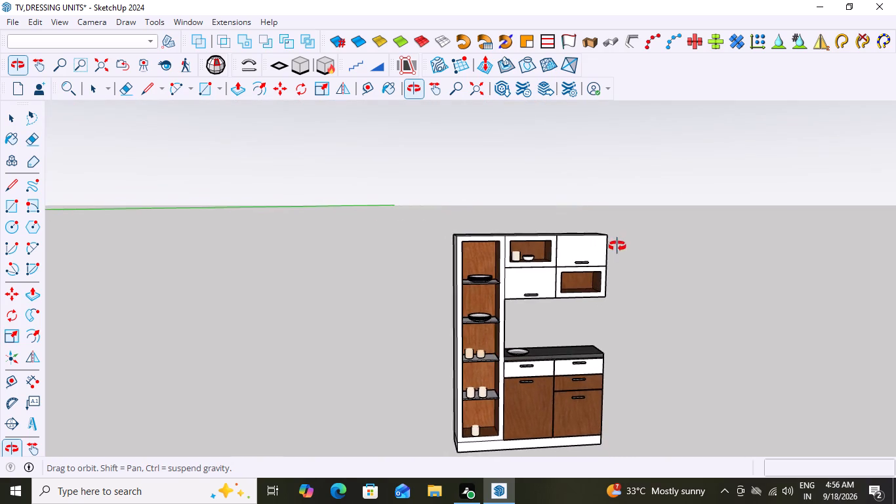
middle_click_drag(617, 246, 613, 247)
scroll(579, 411, "up", 3)
middle_click_drag(550, 406, 516, 404)
scroll(516, 404, "down", 4)
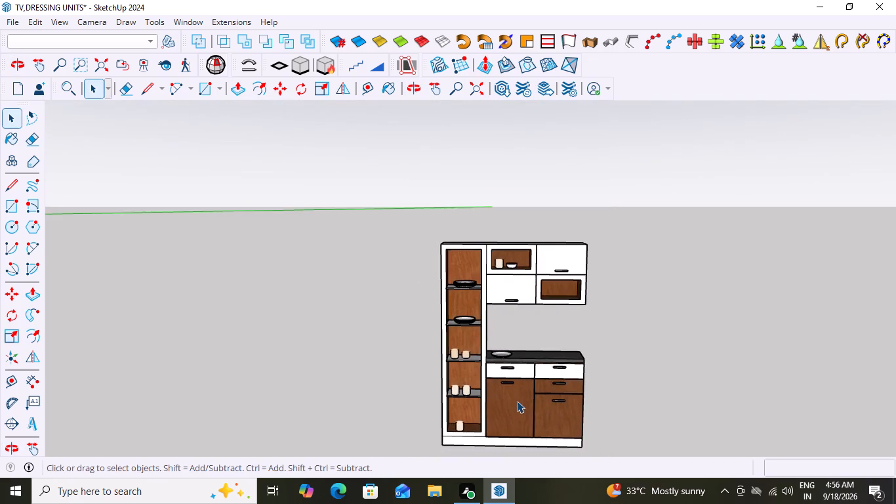
scroll(519, 430, "up", 3)
middle_click_drag(569, 332, 587, 319)
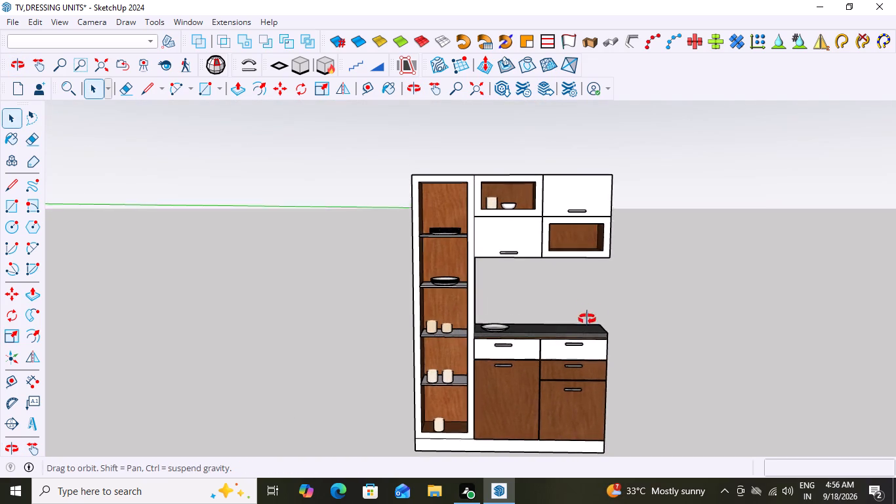
middle_click_drag(587, 319, 568, 286)
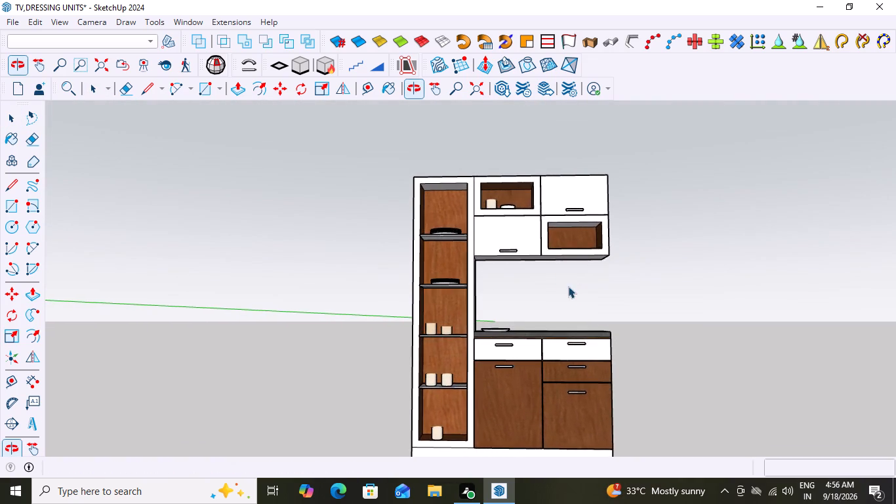
scroll(571, 294, "down", 2)
scroll(456, 409, "up", 5)
Within the cup group, move both cups from the second-lowest tall-unit shelf about 4.77' into the empty open niche of the wall cabinet.
middle_click_drag(469, 373, 491, 430)
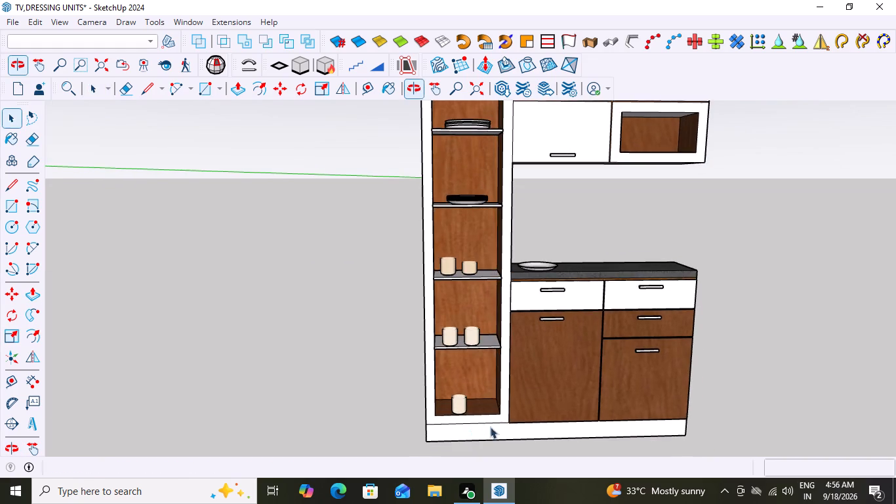
scroll(478, 342, "up", 5)
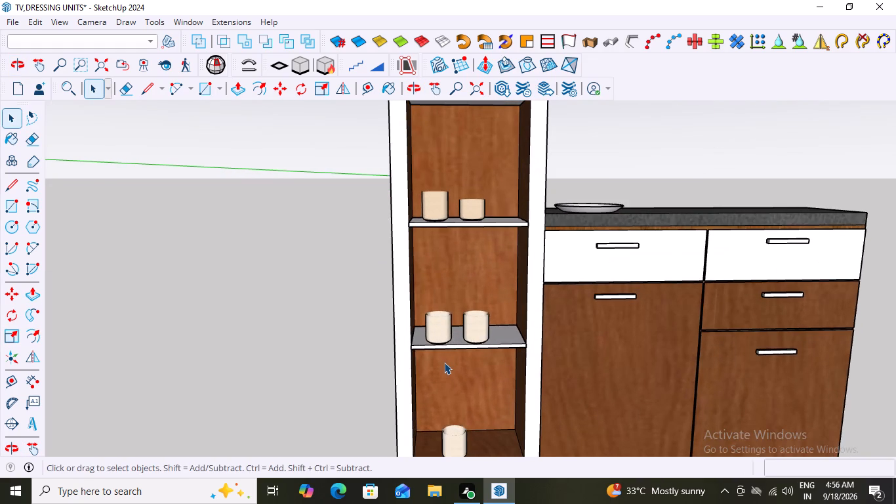
scroll(444, 362, "down", 3)
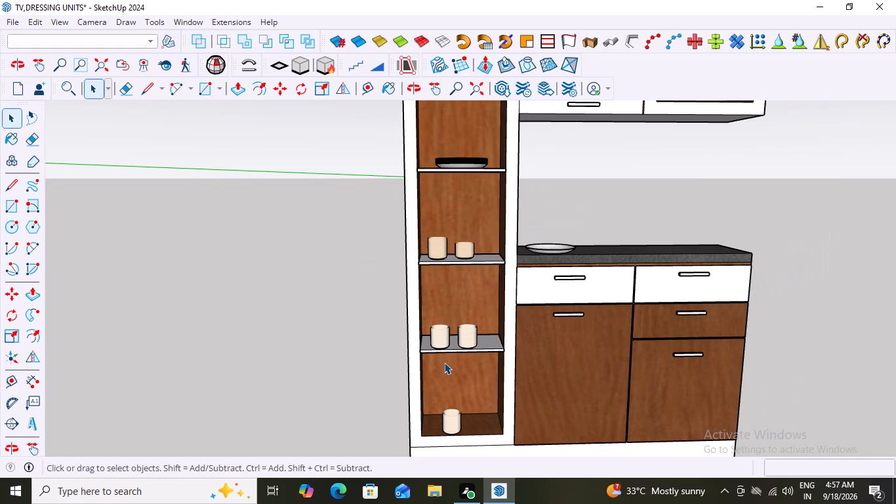
left_click(440, 334)
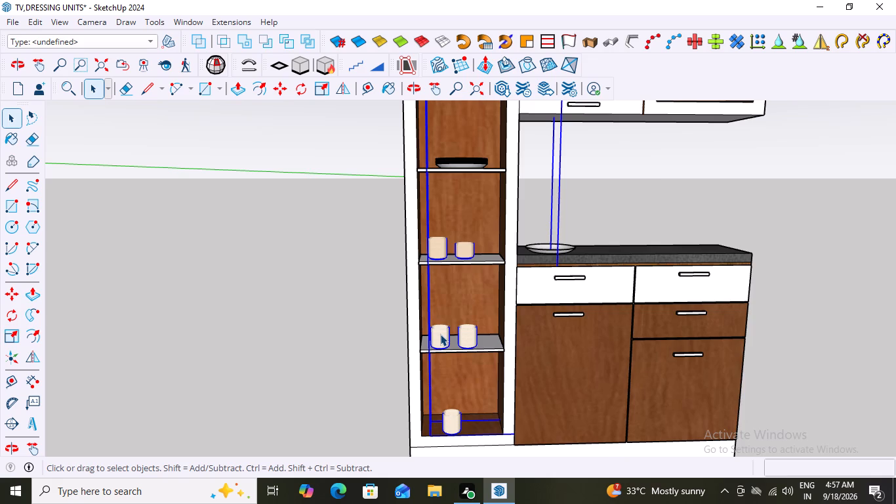
left_click(440, 334)
left_click(440, 334)
left_click(440, 334)
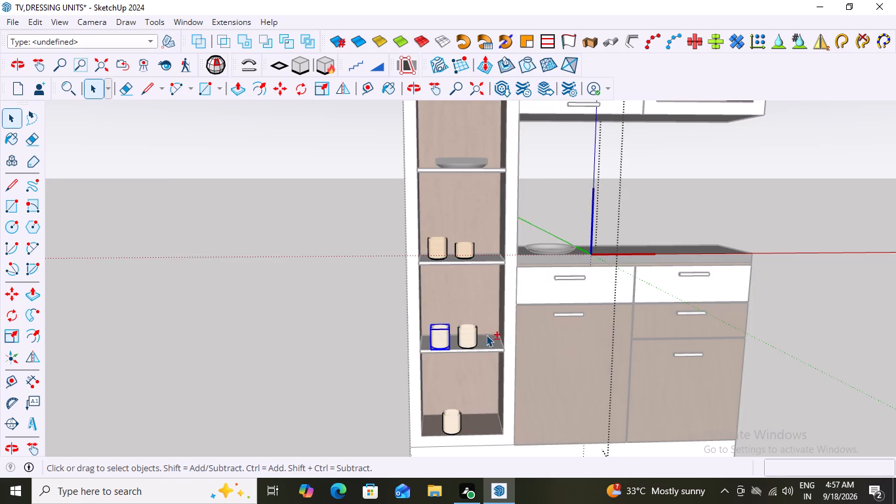
left_click(466, 337, "shift")
key("m")
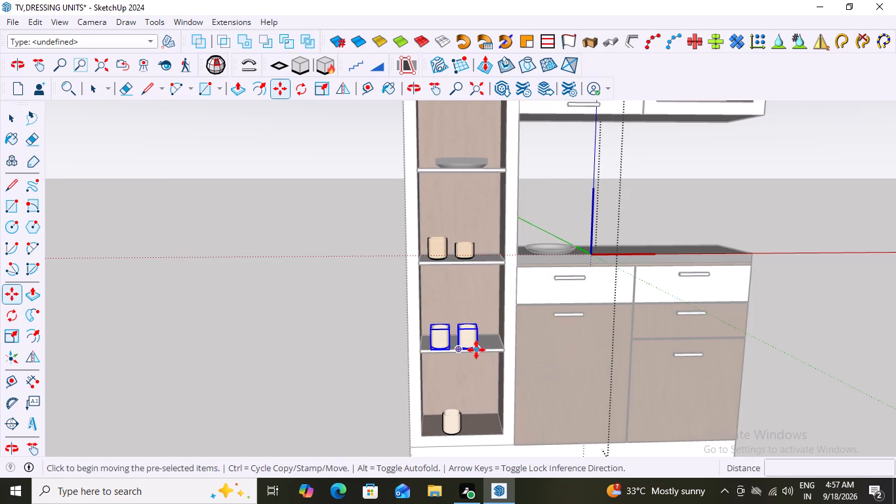
left_click(478, 350)
scroll(637, 236, "down", 6)
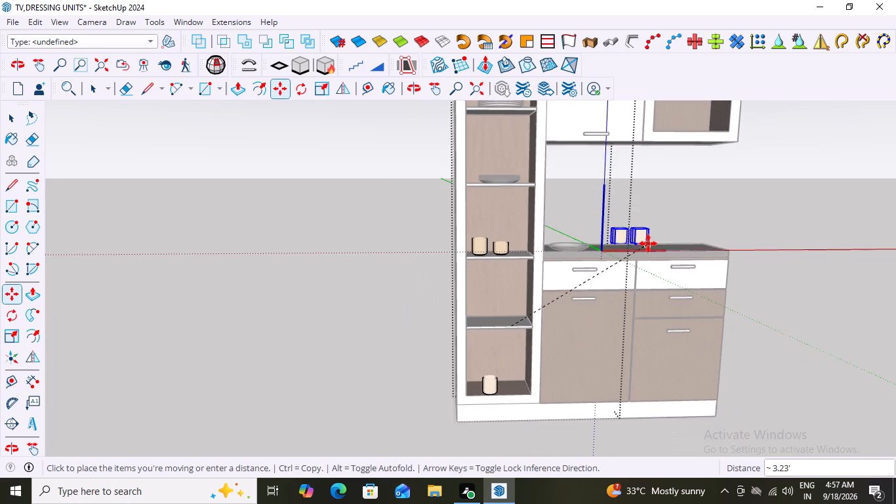
scroll(648, 243, "down", 2)
scroll(688, 159, "up", 10)
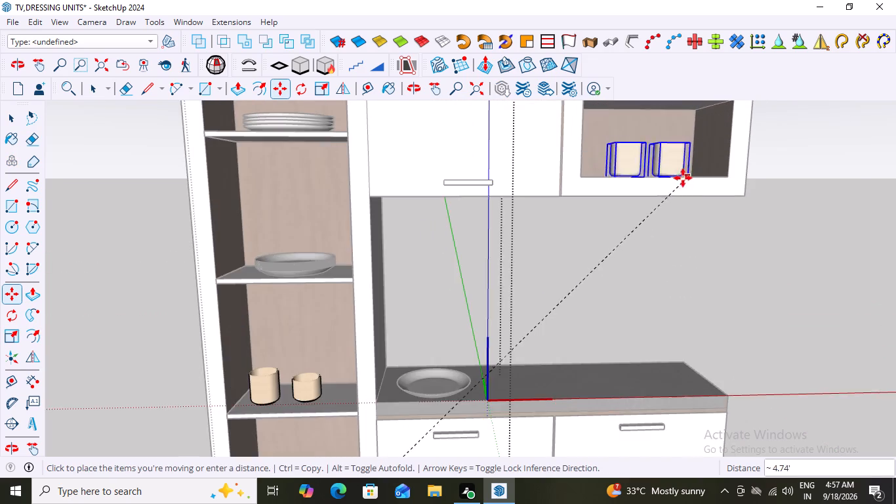
scroll(683, 178, "up", 2)
middle_click_drag(677, 213, 664, 301)
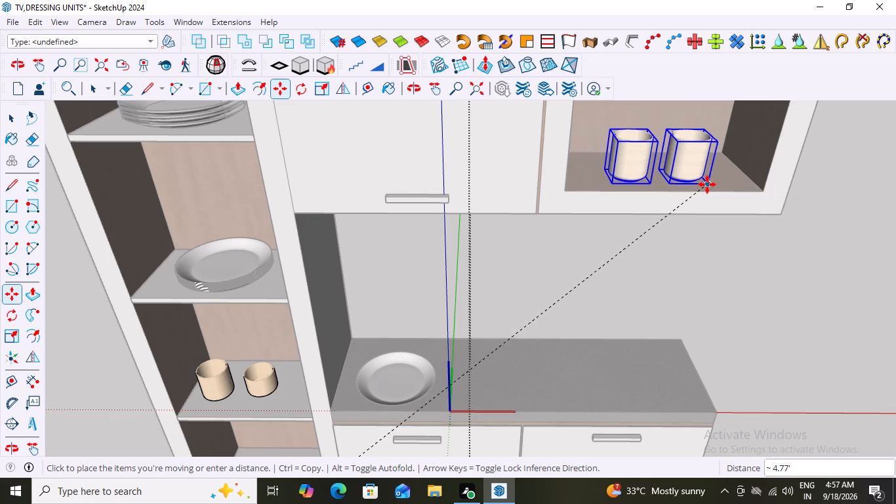
left_click(706, 184)
key("Escape")
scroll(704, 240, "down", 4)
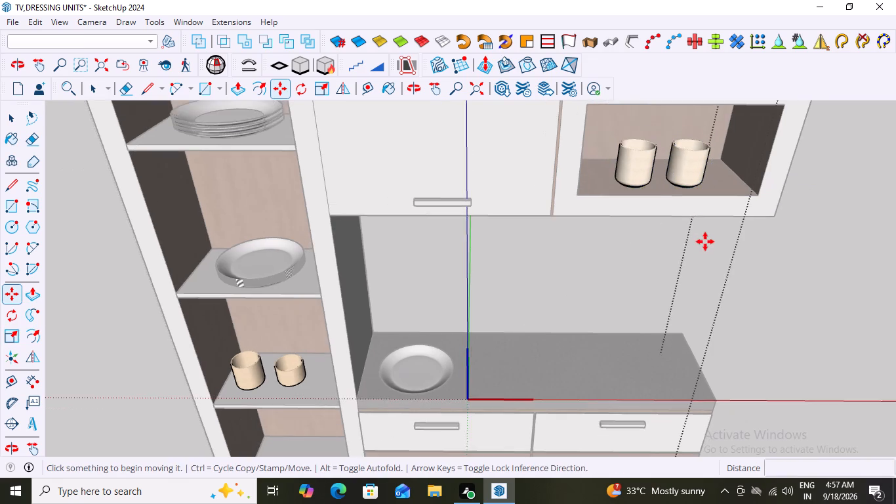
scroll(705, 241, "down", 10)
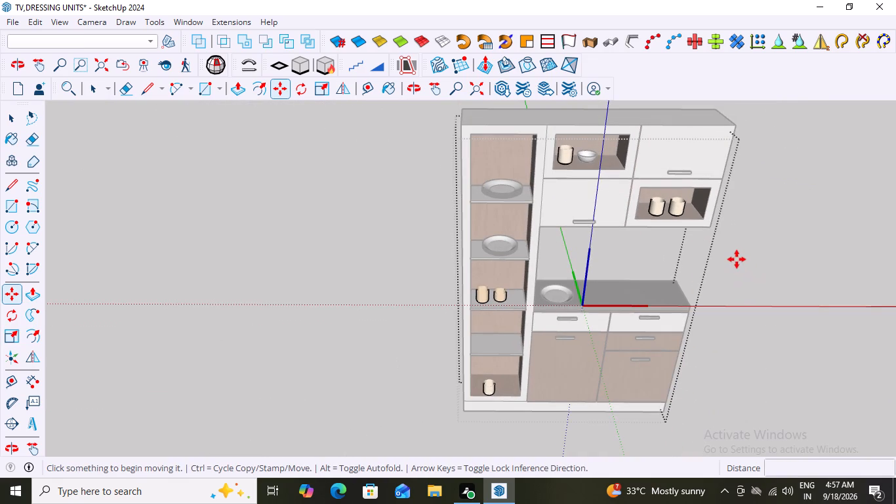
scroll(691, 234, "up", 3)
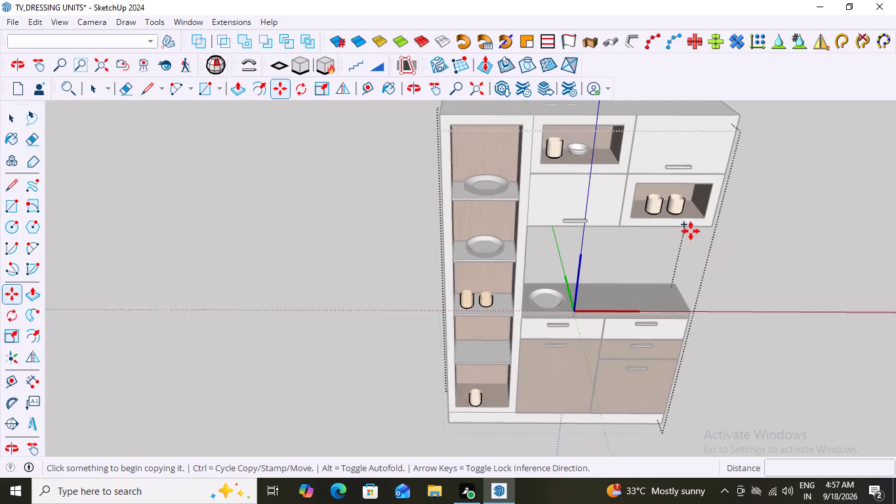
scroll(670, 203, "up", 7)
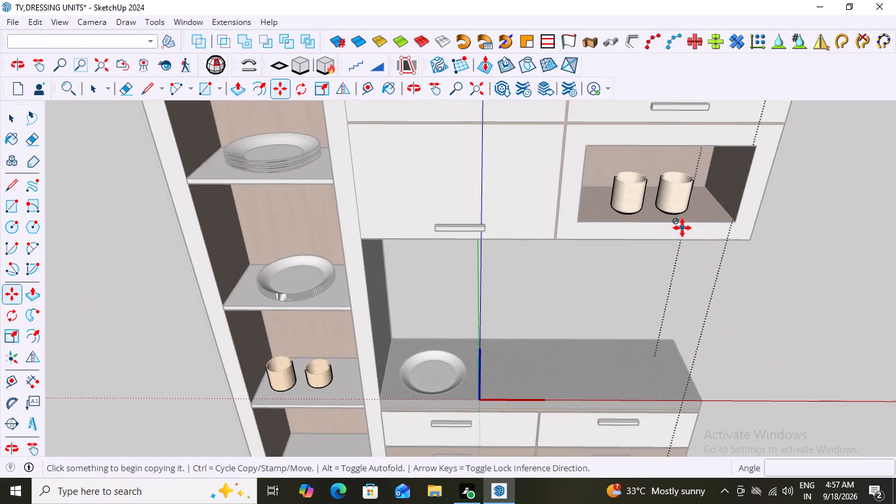
Undo the last move of the two cups into the wall cabinet's open niche.
key("ctrl+z")
Copy both cups from the second-lowest tall-unit shelf about 4.77' into the wall cabinet's empty open niche and leave the cup group.
scroll(697, 233, "down", 7)
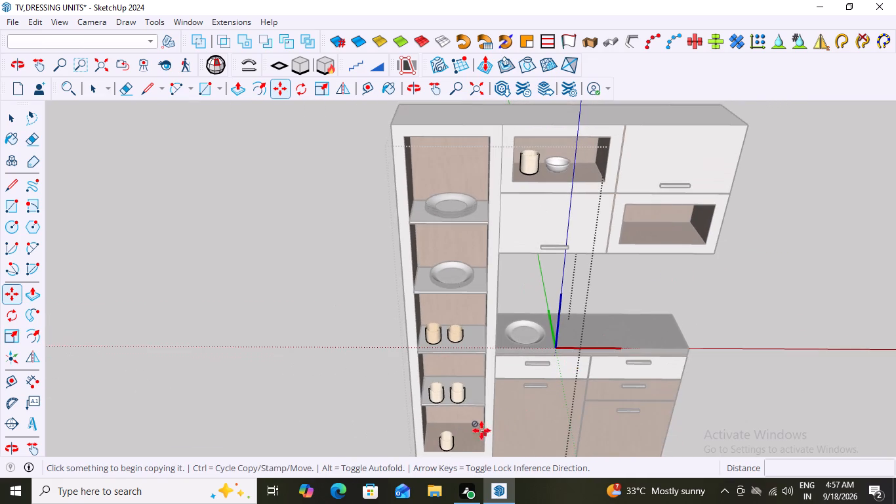
middle_click_drag(467, 416, 496, 324)
scroll(496, 324, "down", 6)
scroll(485, 410, "up", 3)
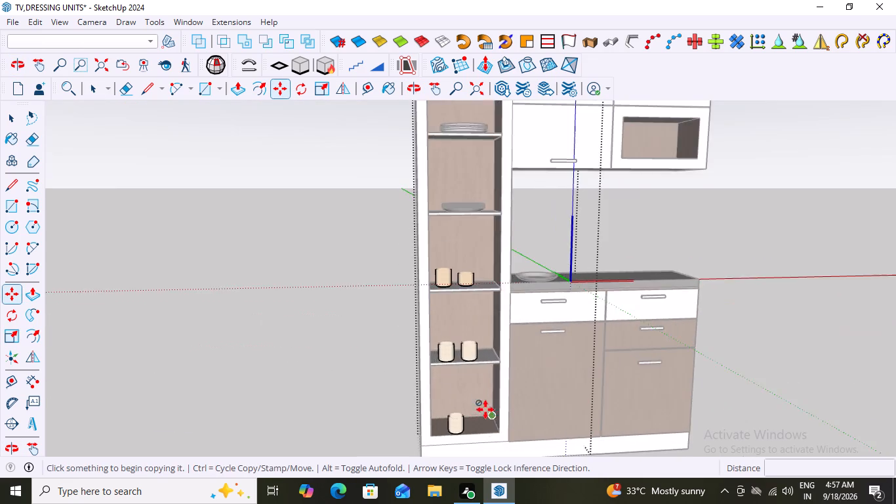
scroll(485, 409, "up", 9)
key("space")
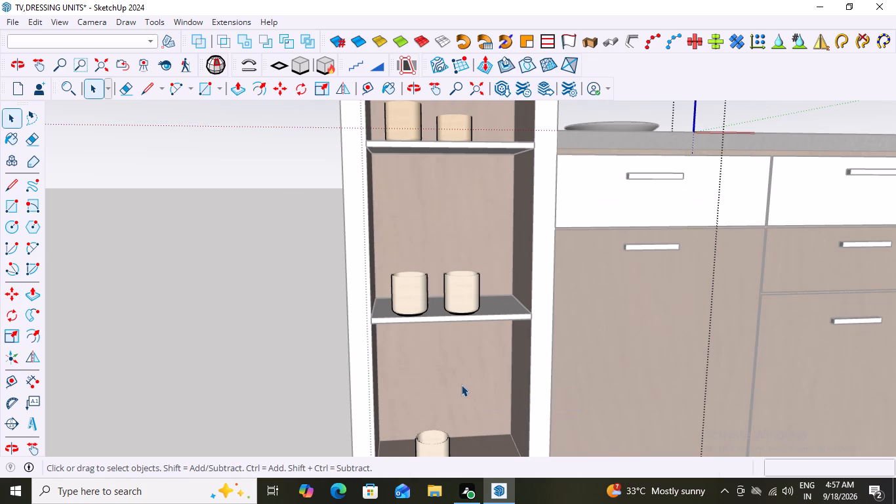
left_click(413, 299)
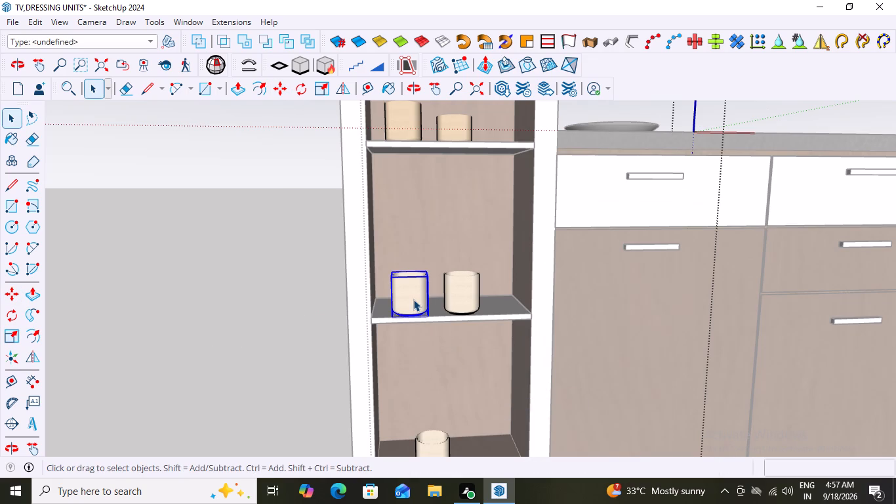
left_click(454, 297, "shift")
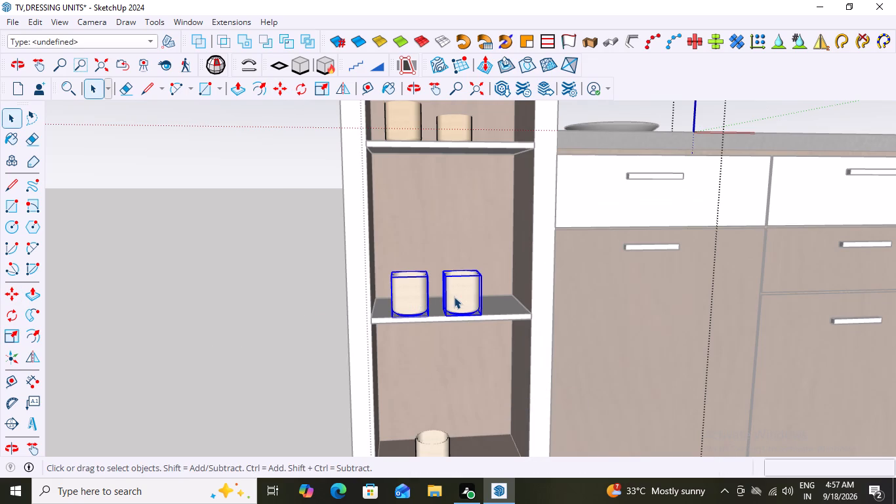
key("m")
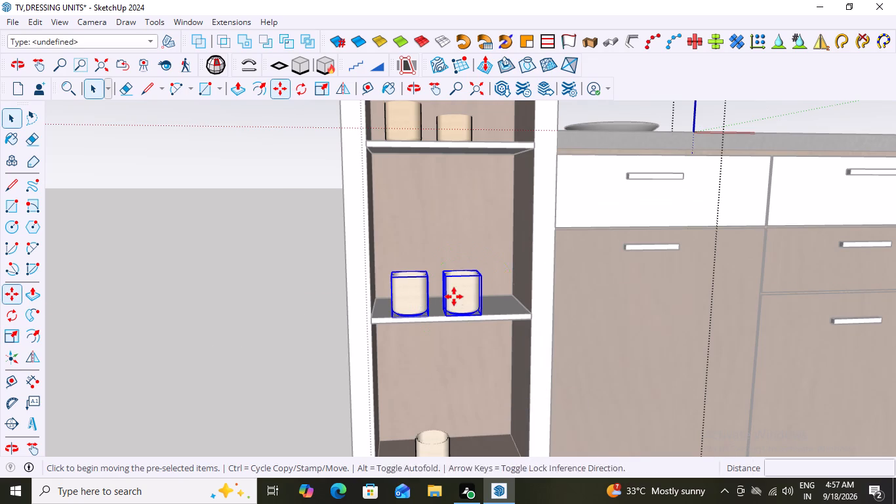
left_click(481, 315)
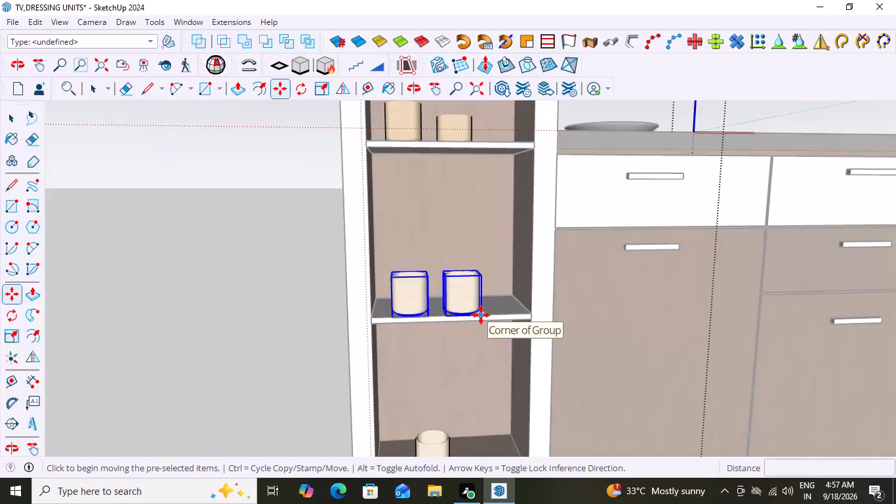
scroll(573, 329, "down", 14)
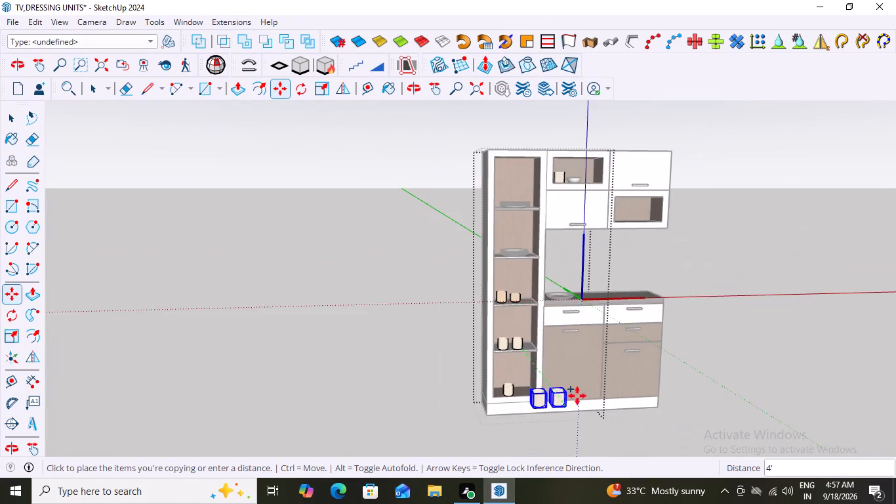
scroll(577, 396, "down", 2)
scroll(652, 247, "up", 15)
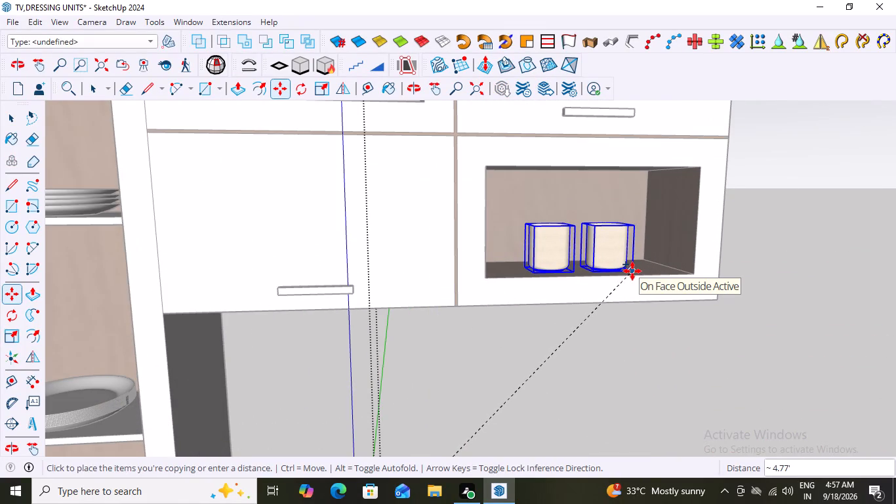
left_click(632, 271)
key("space")
scroll(660, 318, "down", 6)
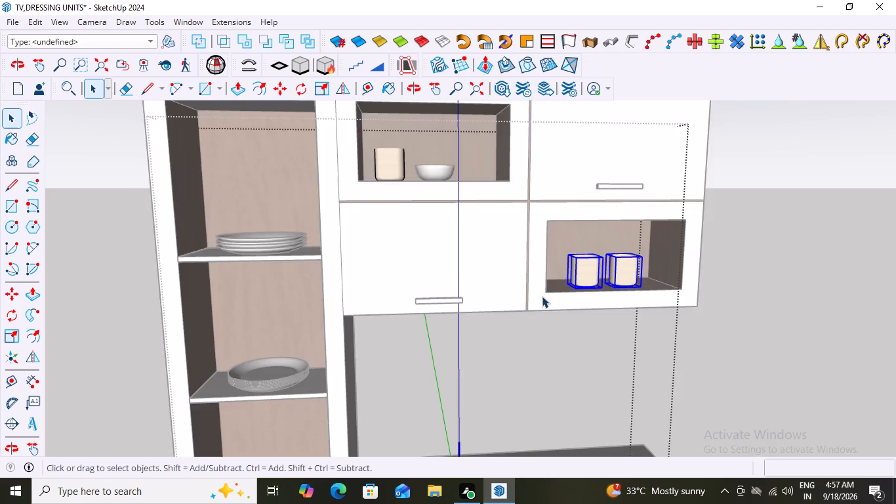
scroll(542, 296, "down", 3)
double_click(269, 118)
Examine the whole furnished cabinet unit from the front and the side to check the crockery arrangement.
scroll(435, 213, "down", 5)
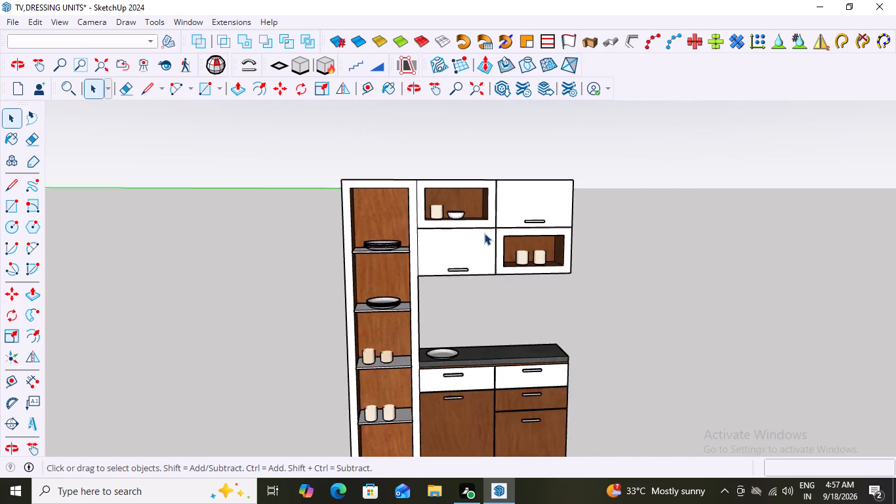
scroll(484, 233, "down", 8)
middle_click_drag(620, 294, 600, 285)
scroll(597, 287, "up", 1)
scroll(524, 324, "up", 4)
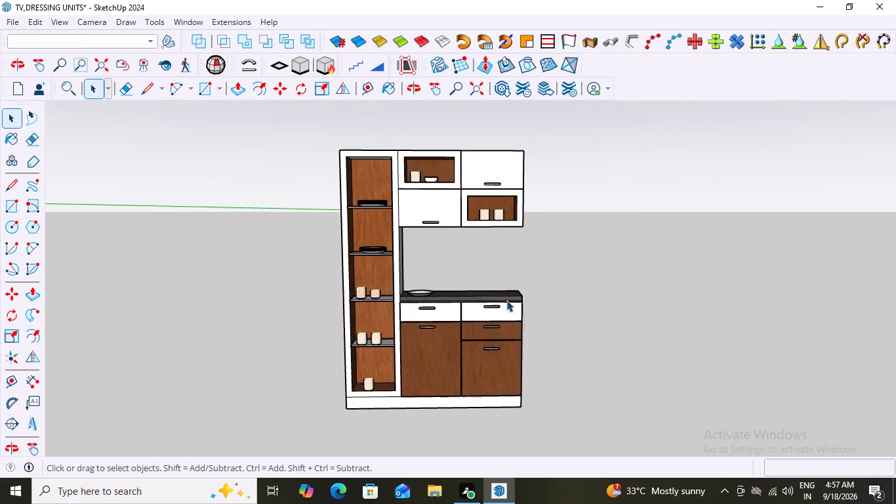
scroll(506, 300, "up", 4)
scroll(489, 293, "down", 10)
scroll(504, 207, "up", 1)
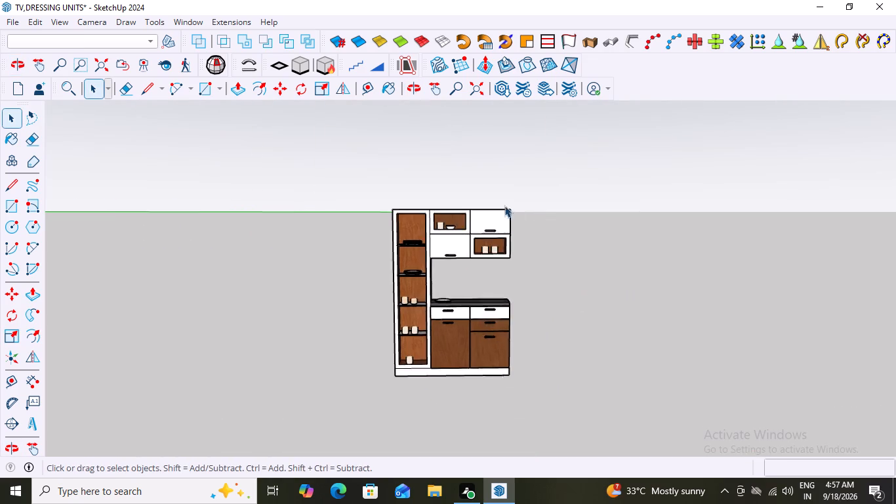
scroll(504, 205, "up", 3)
scroll(489, 261, "up", 2)
scroll(491, 241, "down", 9)
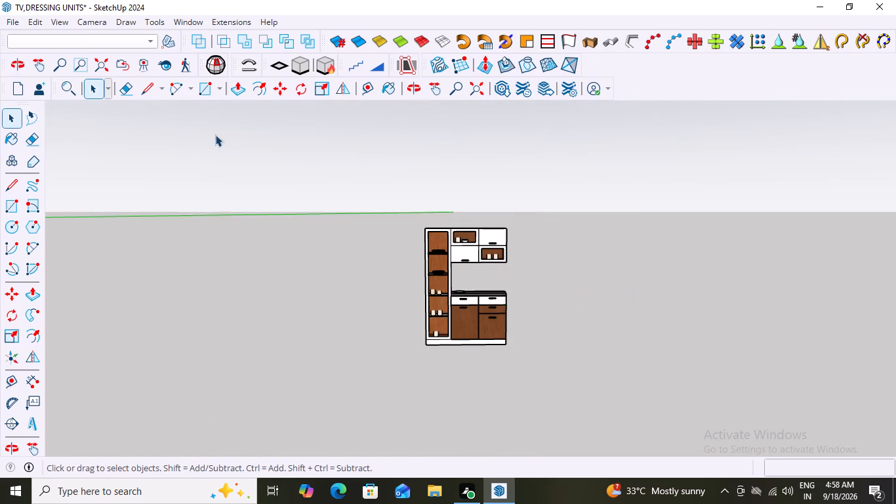
left_click(108, 64)
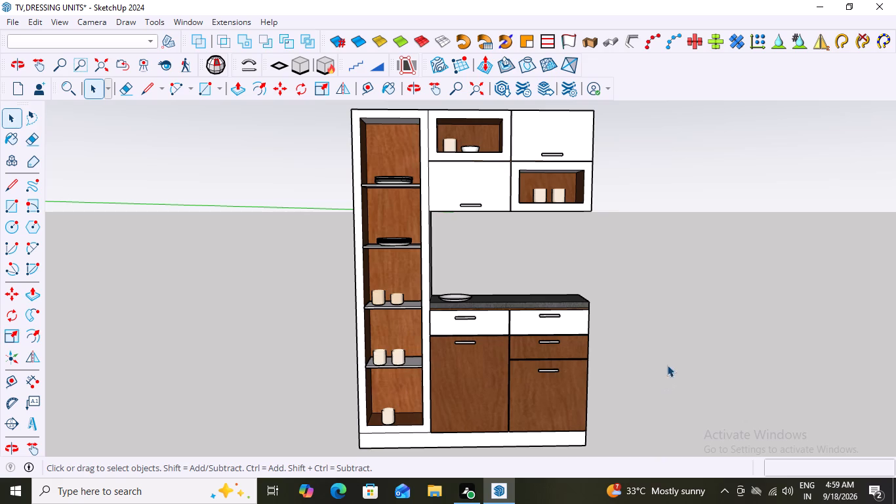
scroll(669, 337, "down", 7)
middle_click_drag(671, 367, 360, 335)
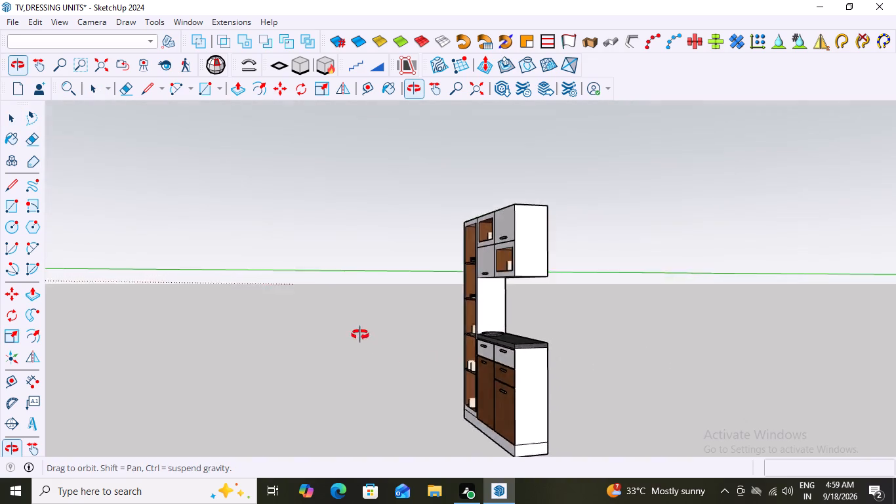
middle_click_drag(360, 335, 691, 373)
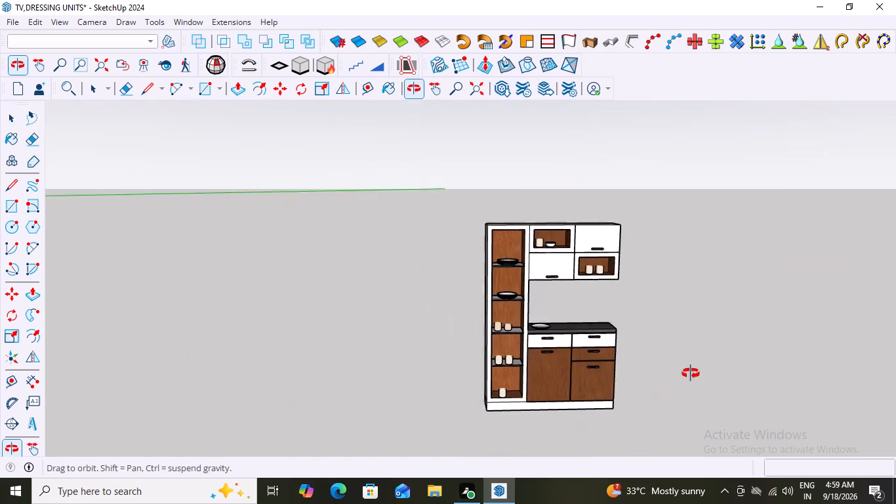
middle_click_drag(691, 373, 700, 367)
scroll(632, 409, "up", 3)
middle_click_drag(621, 413, 575, 413)
scroll(575, 413, "down", 4)
scroll(622, 423, "up", 7)
middle_click_drag(622, 422, 653, 430)
scroll(653, 430, "down", 3)
scroll(630, 374, "up", 2)
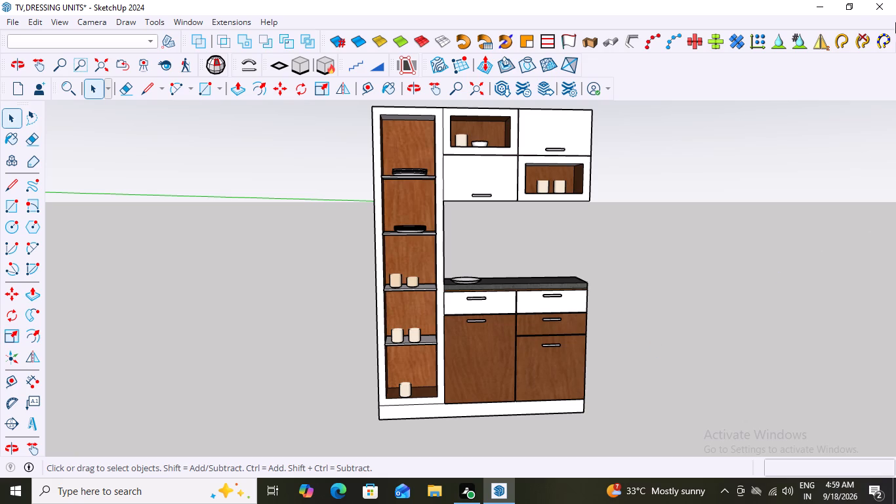
Close SketchUp, saving the changes to TV,DRESSING UNITS.
left_click(878, 5)
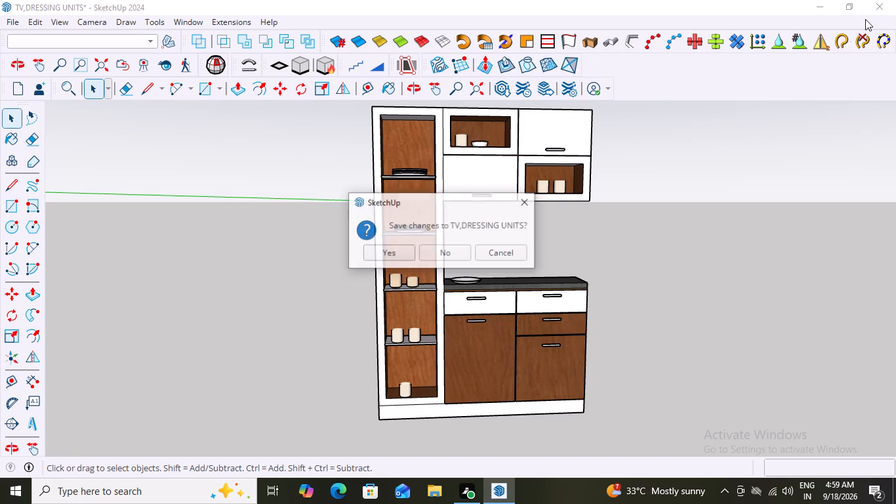
left_click(396, 254)
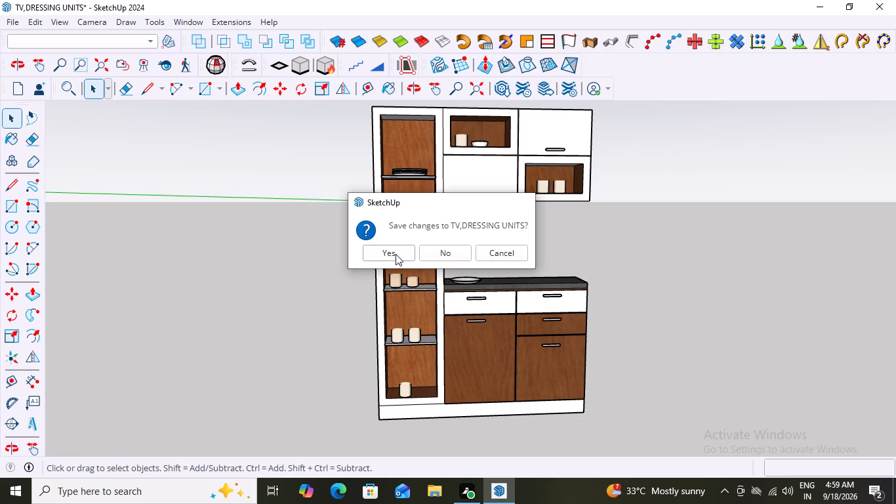
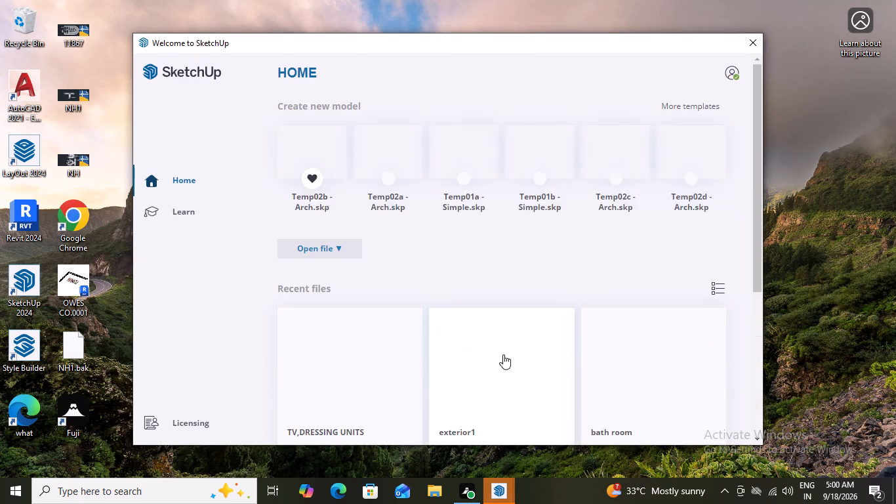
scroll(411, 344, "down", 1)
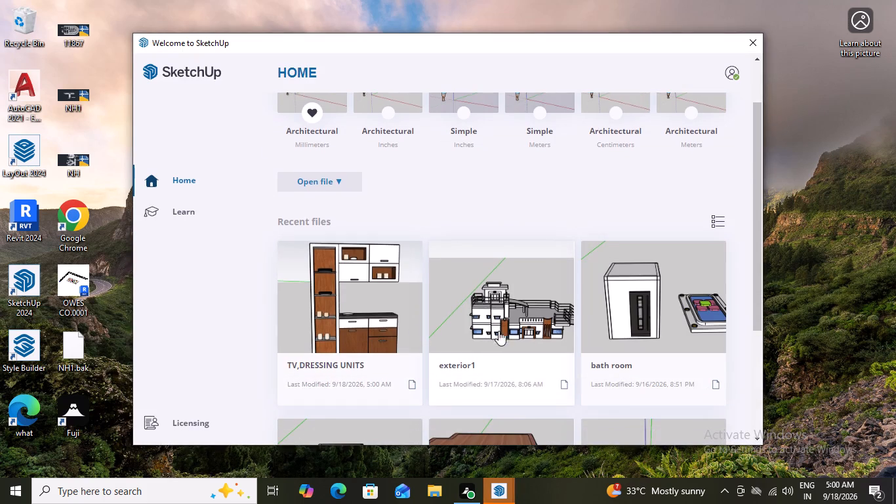
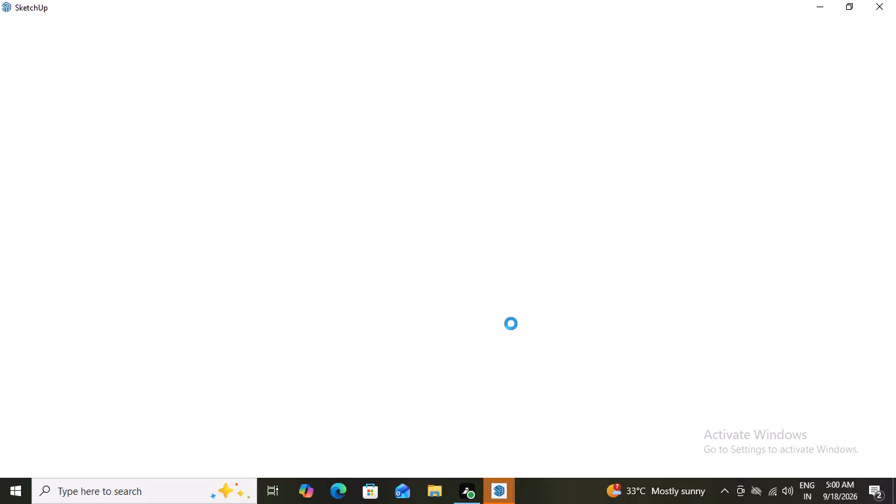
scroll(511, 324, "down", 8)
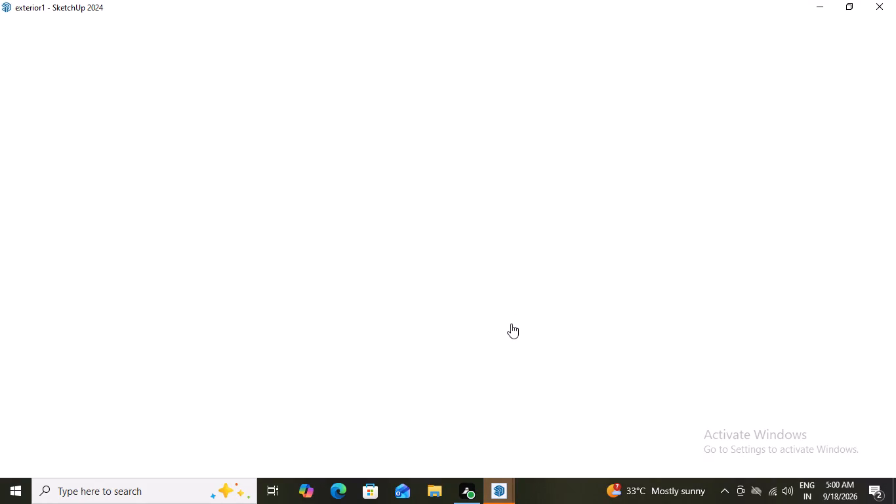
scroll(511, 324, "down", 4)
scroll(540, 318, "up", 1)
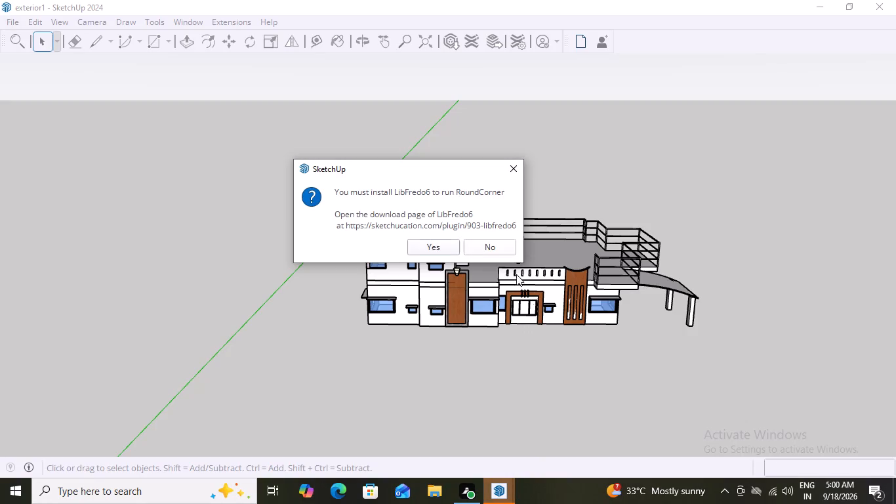
Dismiss the LibFredo6 installation prompt, close the extension error report, and ignore the extension update notice.
left_click(519, 167)
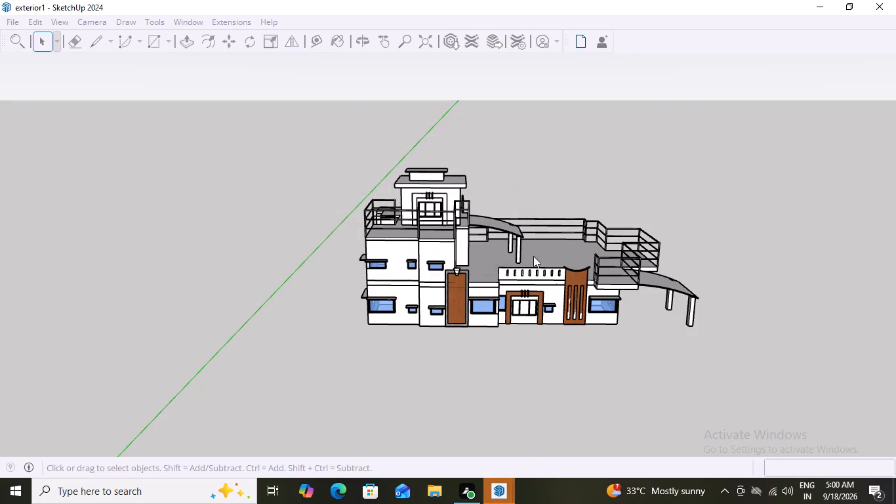
middle_click_drag(580, 289, 420, 293)
scroll(543, 288, "down", 14)
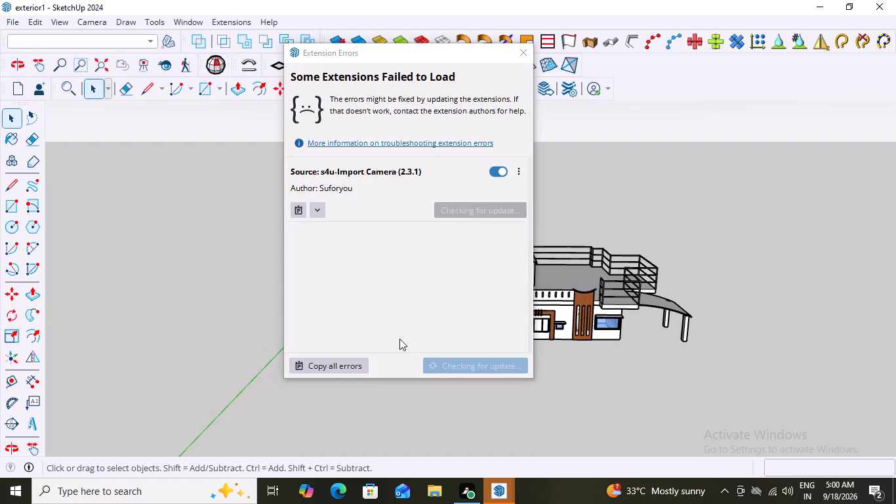
left_click(523, 52)
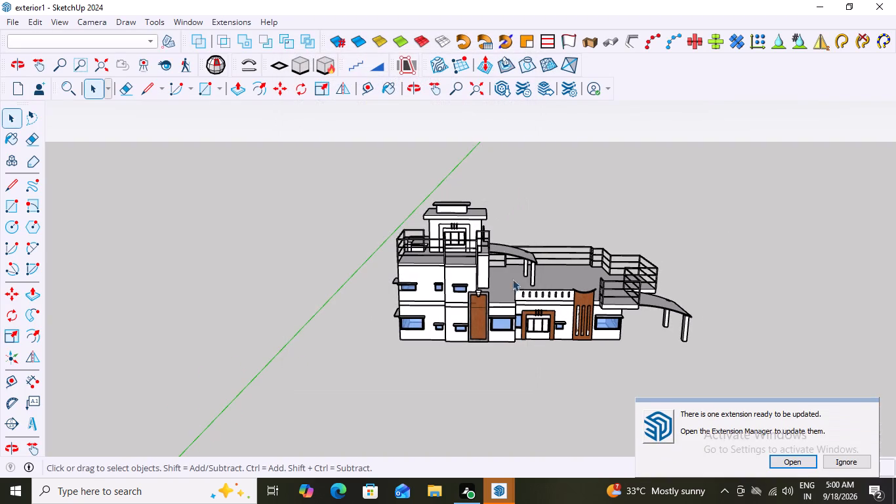
left_click(850, 463)
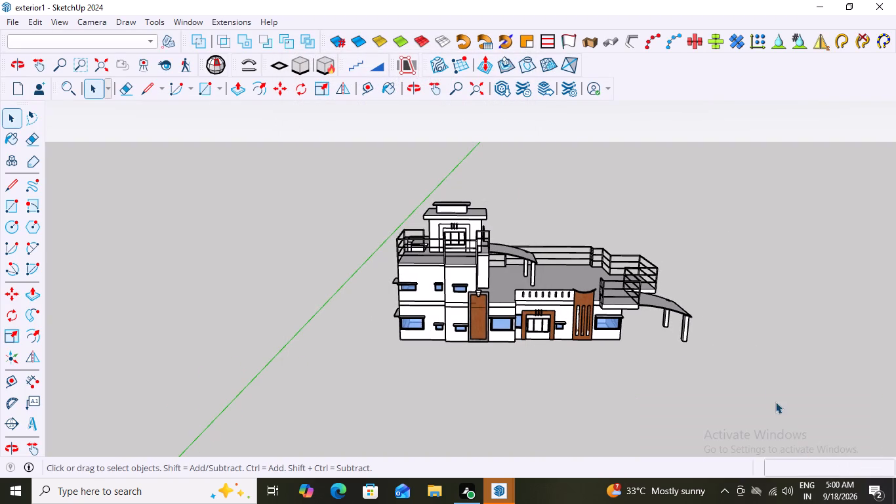
Examine the curved canopy on the house's roof terrace by opening its nested groups and selecting the curved slab, then leave the groups.
middle_click_drag(690, 362, 693, 400)
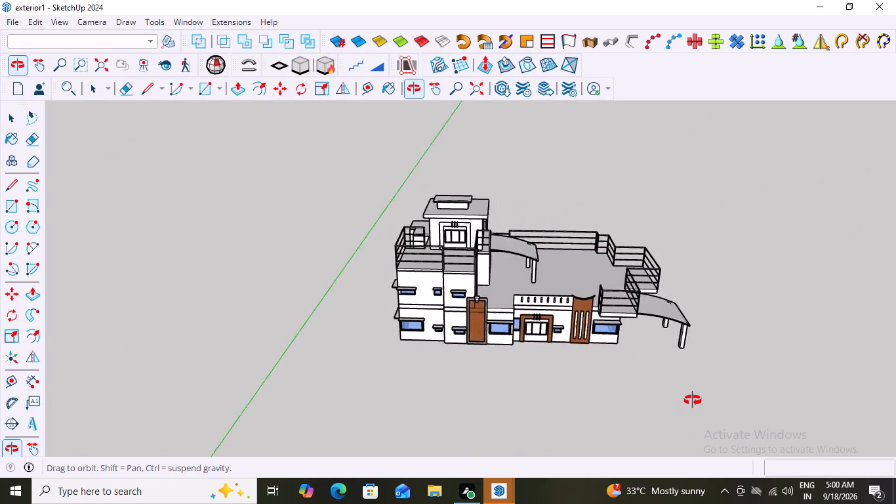
middle_click_drag(693, 400, 725, 398)
scroll(555, 339, "up", 3)
middle_click_drag(548, 349, 496, 328)
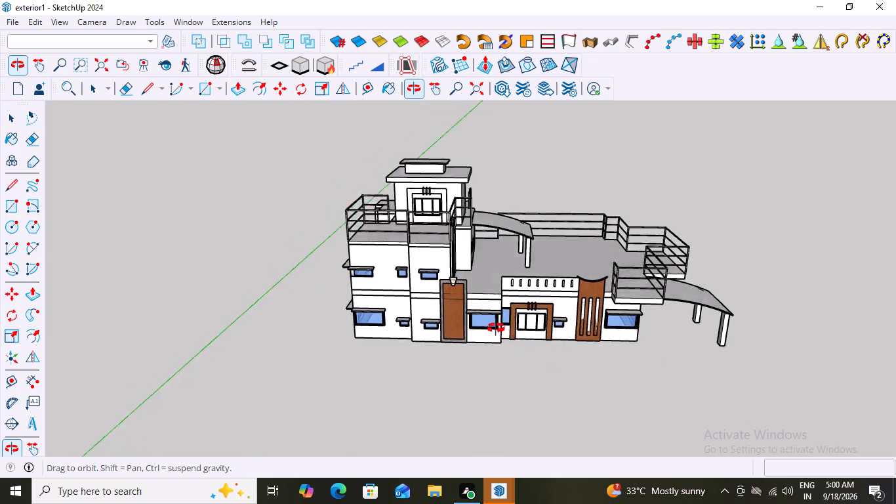
middle_click_drag(496, 328, 526, 357)
scroll(517, 331, "up", 3)
middle_click_drag(503, 178, 504, 188)
scroll(503, 182, "up", 3)
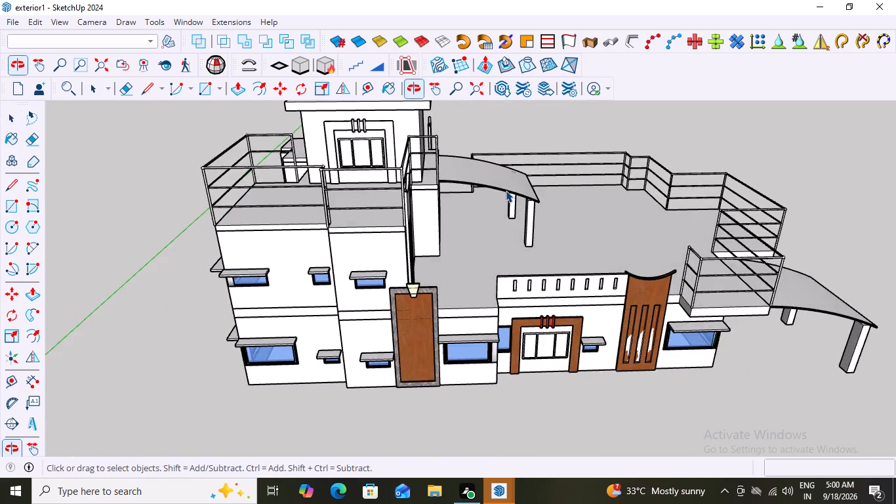
scroll(506, 190, "up", 2)
double_click(527, 174)
double_click(514, 178)
double_click(514, 178)
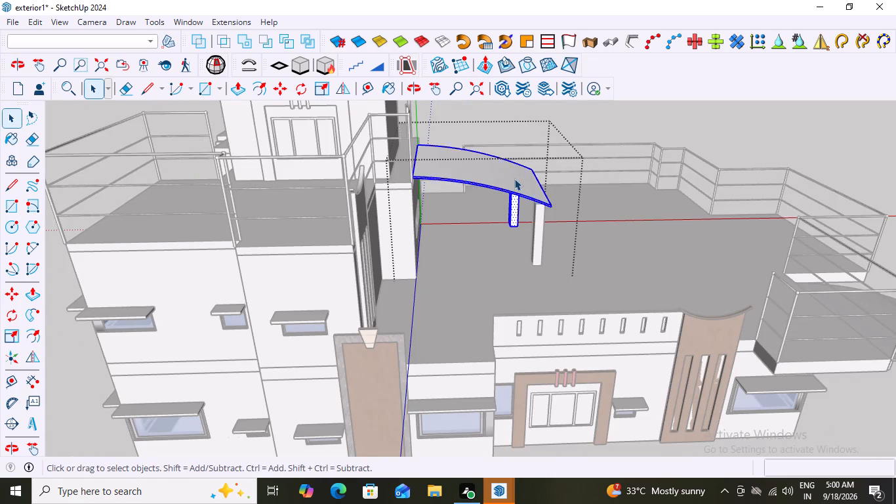
left_click(514, 178)
left_click(514, 178)
triple_click(514, 178)
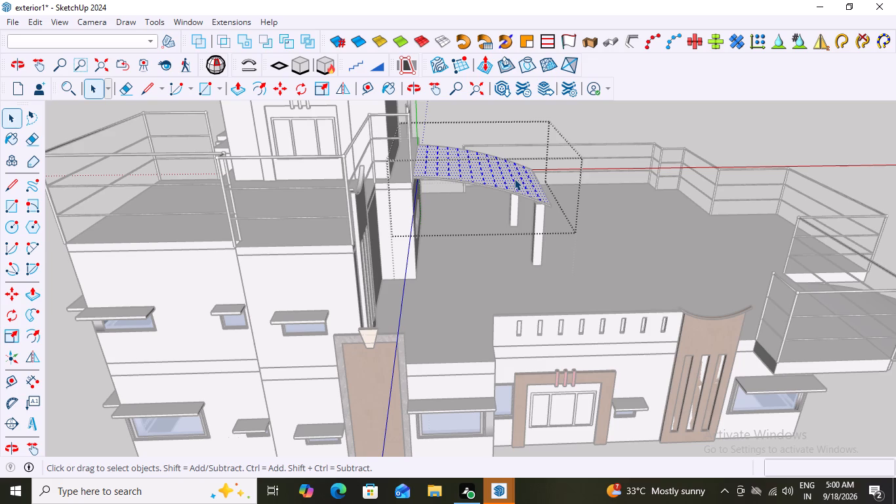
scroll(514, 178, "down", 7)
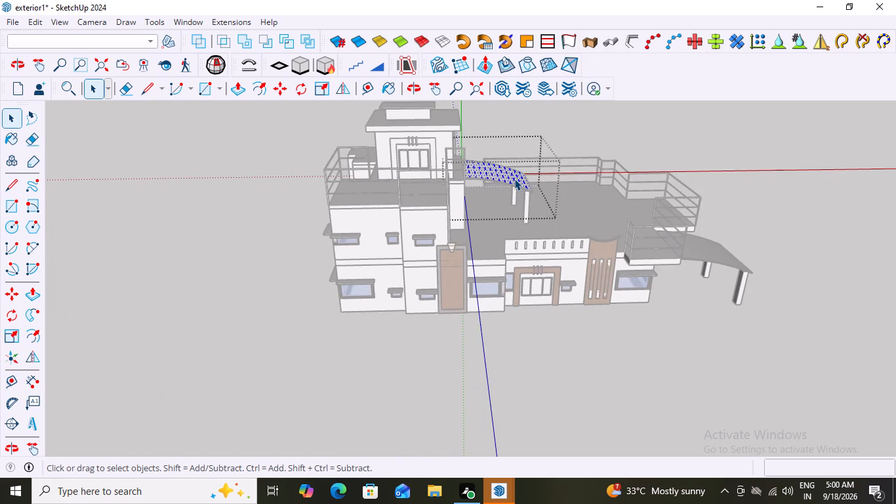
left_click(722, 145)
left_click(731, 133)
Examine the front facade of the house, including the entrance surround, windows, wooden panels and side balcony.
middle_click_drag(552, 272, 539, 216)
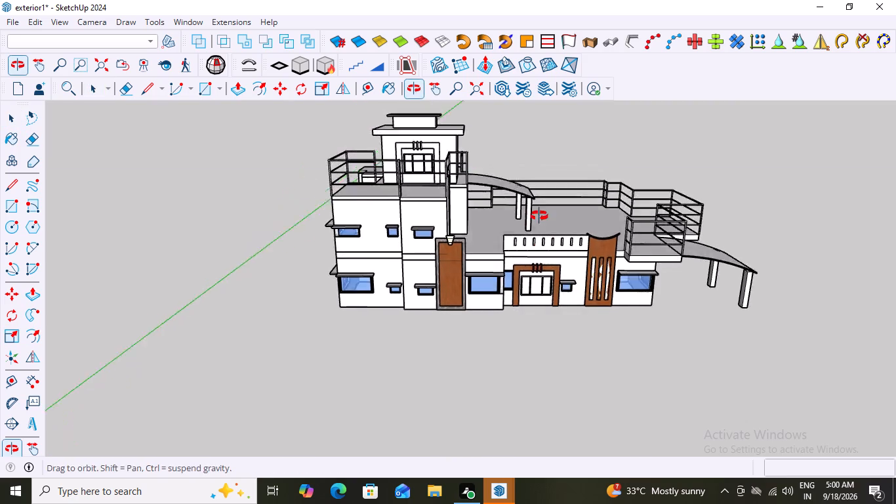
middle_click_drag(539, 216, 545, 190)
scroll(531, 288, "up", 13)
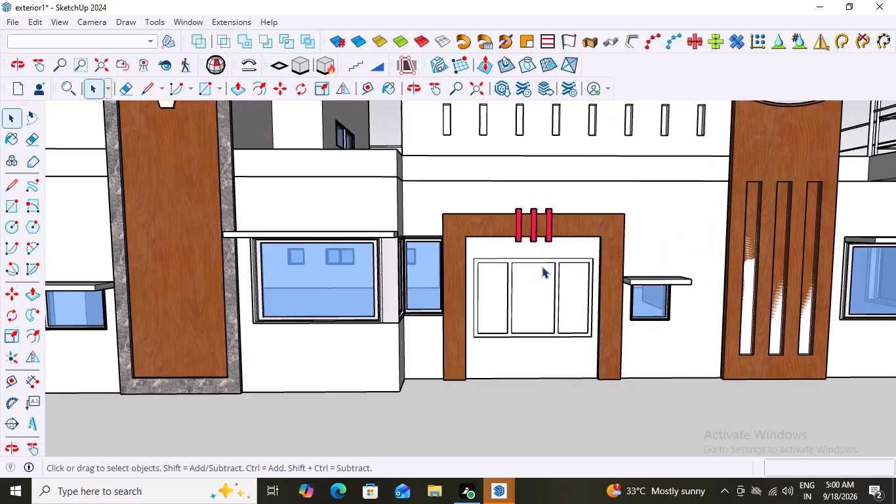
scroll(543, 264, "down", 14)
scroll(631, 268, "up", 2)
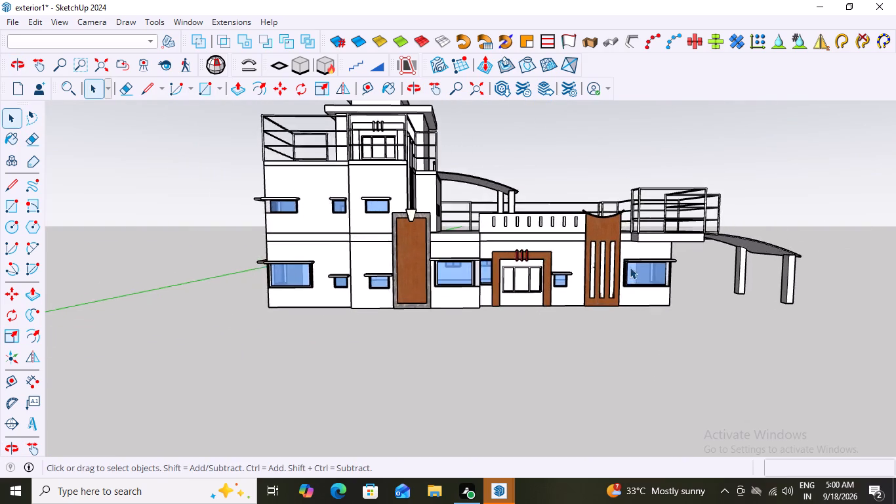
scroll(630, 267, "up", 9)
scroll(600, 280, "down", 15)
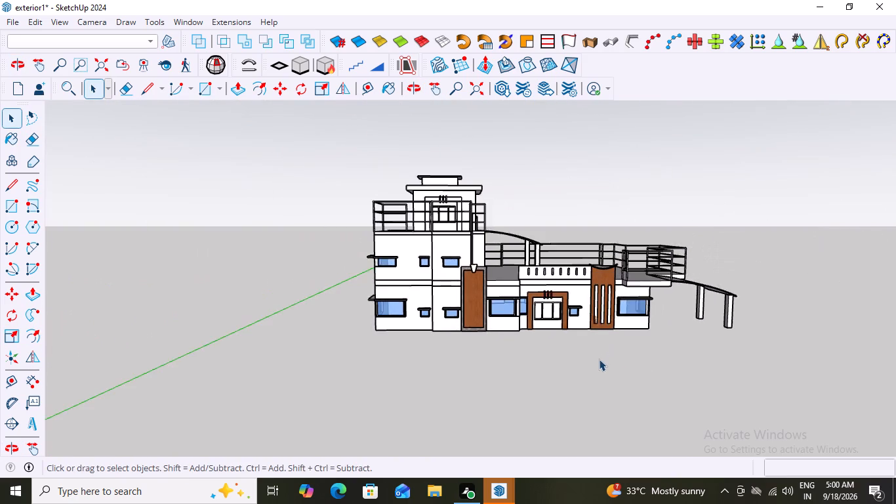
middle_click_drag(605, 366, 651, 403)
scroll(622, 316, "up", 8)
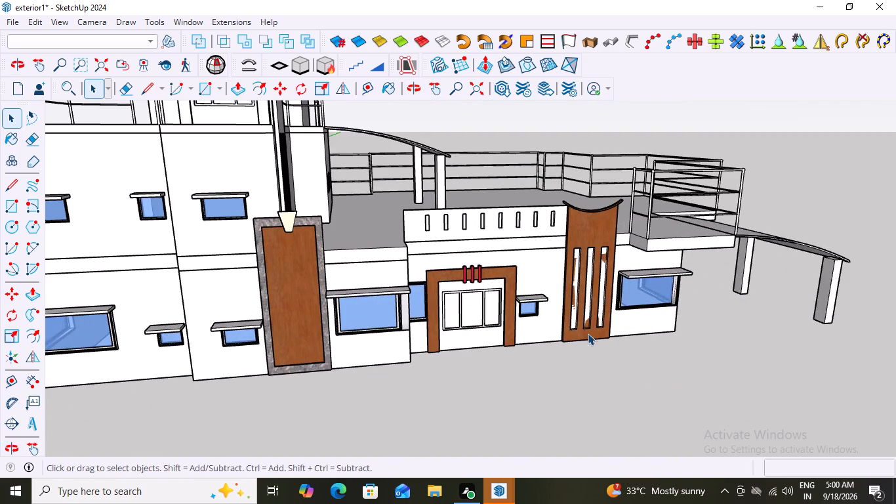
middle_click_drag(625, 345, 515, 353)
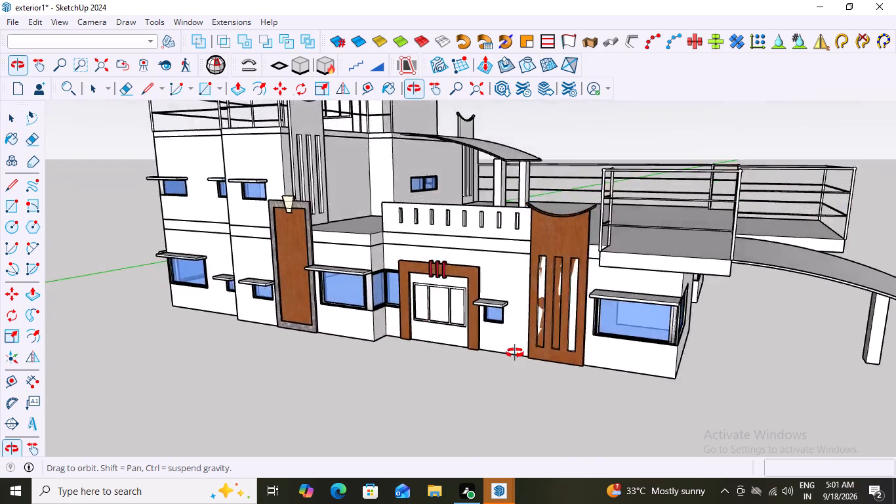
middle_click_drag(515, 353, 636, 398)
middle_click(636, 398)
scroll(632, 397, "down", 2)
middle_click_drag(489, 329, 436, 291)
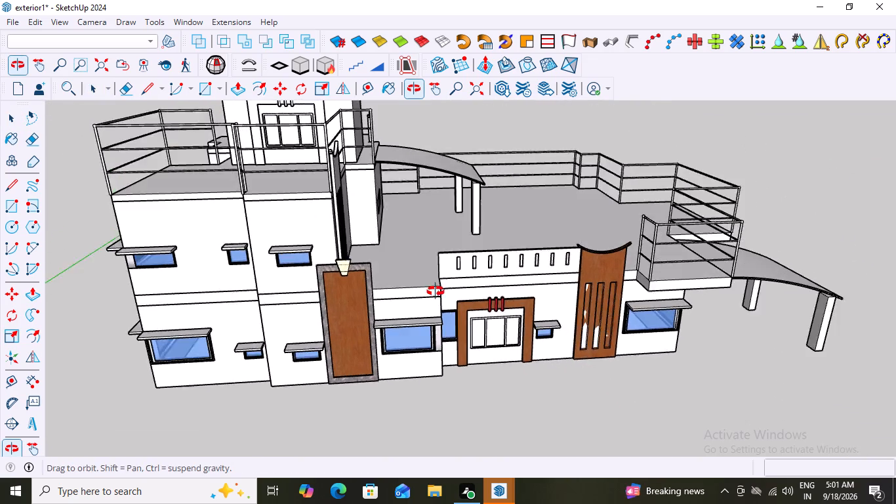
middle_click_drag(436, 291, 426, 286)
scroll(426, 286, "down", 4)
scroll(506, 352, "down", 3)
scroll(560, 327, "up", 2)
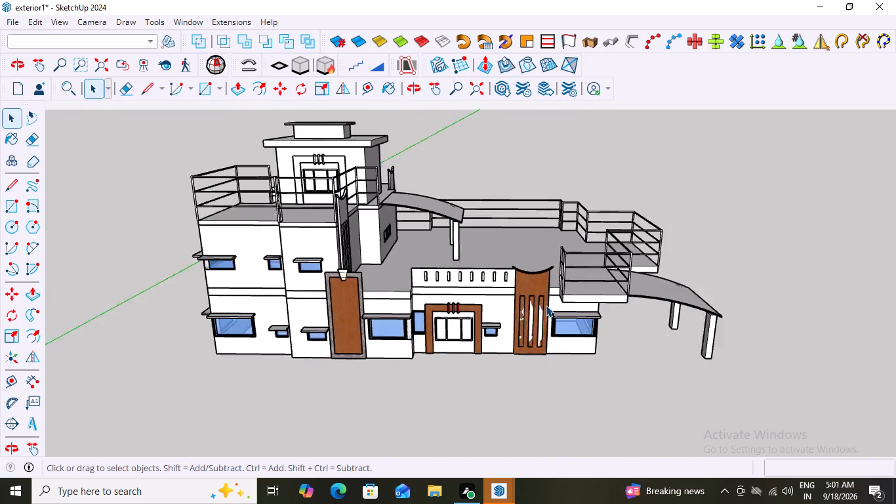
Inspect the slotted wooden facade panel beside the corner window up close, selecting its geometry inside the group, then leave the group.
scroll(546, 305, "up", 10)
middle_click_drag(602, 350, 427, 354)
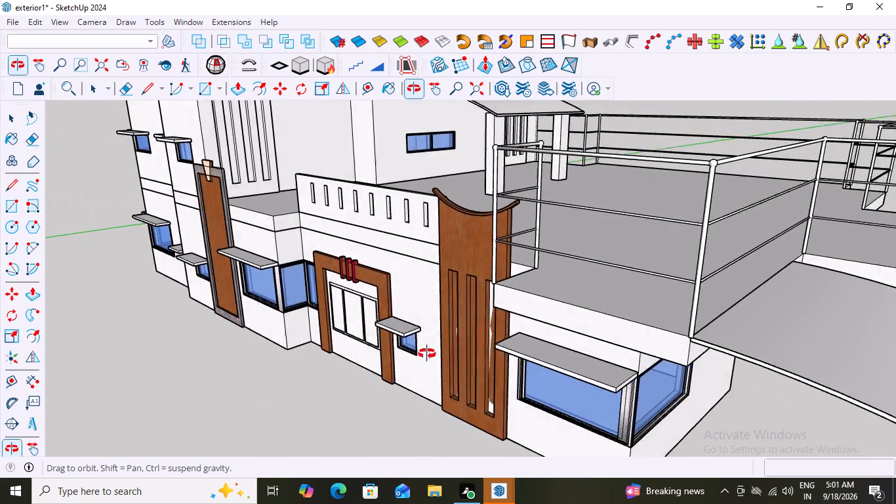
middle_click_drag(427, 354, 411, 332)
middle_click_drag(524, 432, 447, 430)
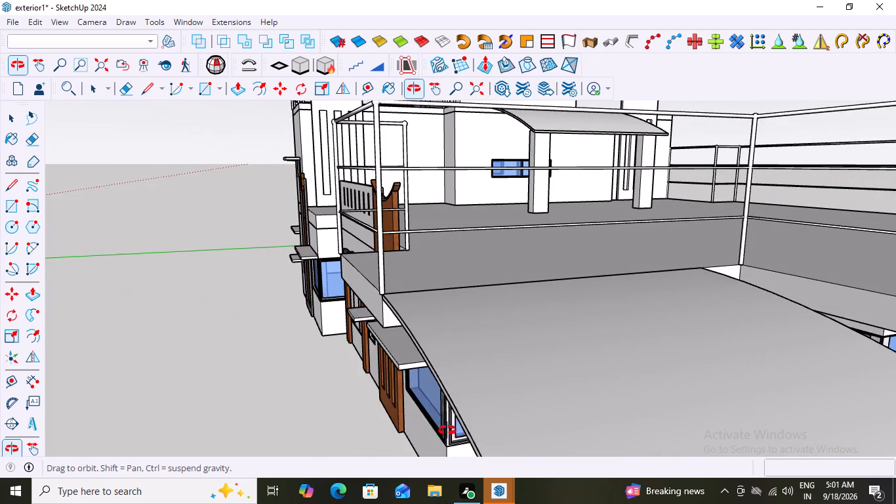
middle_click_drag(447, 430, 466, 432)
scroll(441, 442, "up", 9)
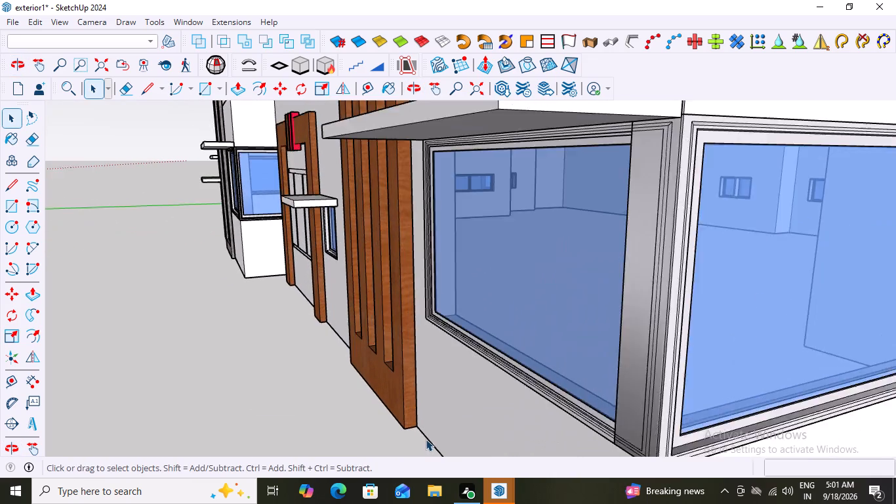
scroll(426, 439, "up", 4)
middle_click_drag(348, 377, 546, 400)
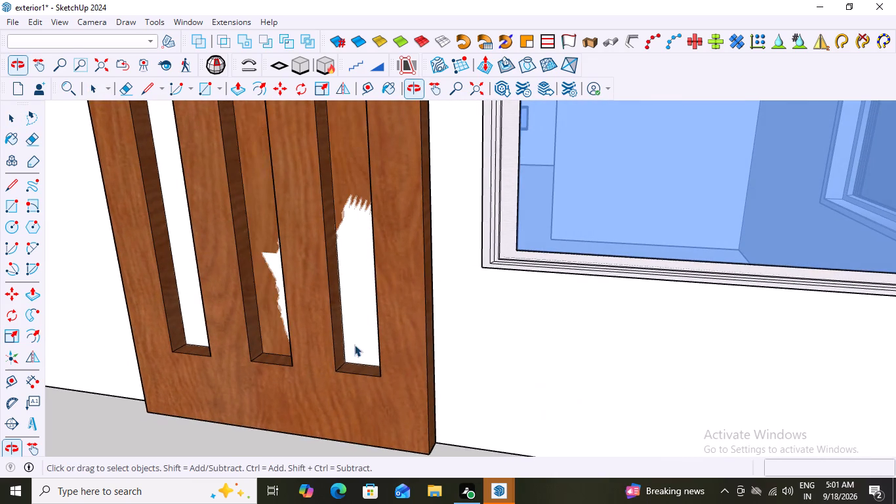
left_click(354, 333)
left_click(354, 335)
double_click(356, 335)
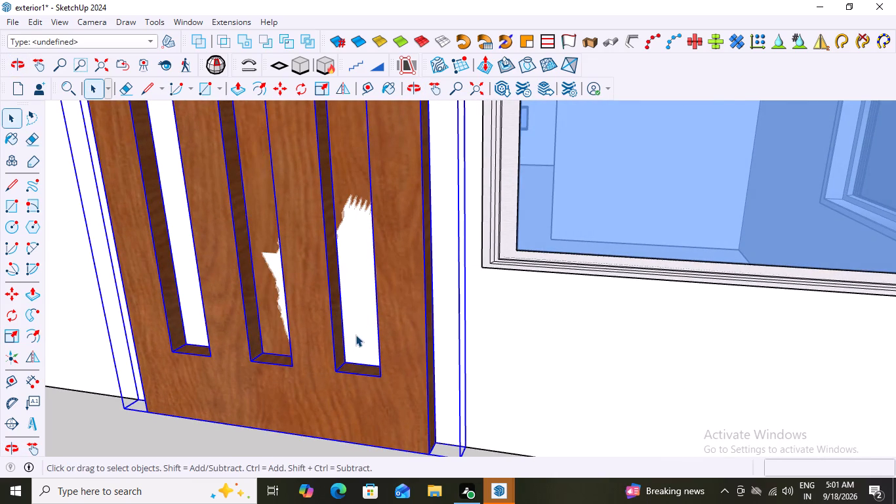
scroll(356, 335, "down", 8)
middle_click_drag(398, 369, 481, 379)
triple_click(307, 331)
left_click(308, 331)
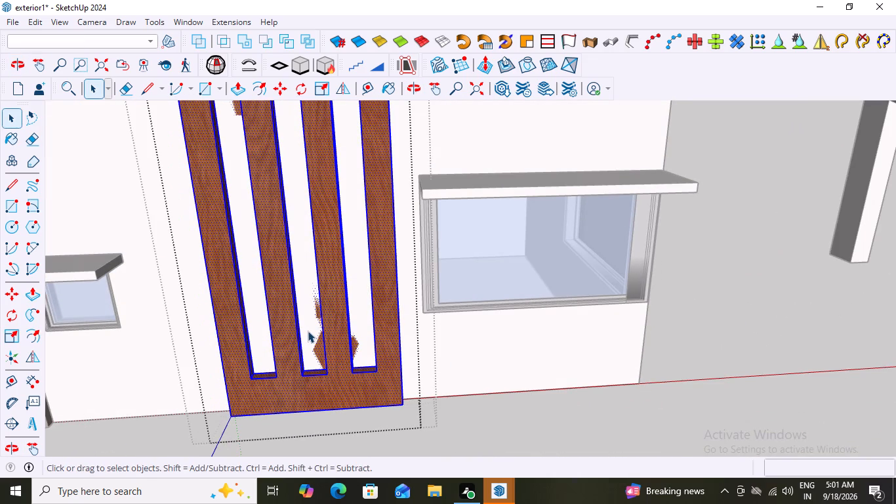
scroll(308, 331, "down", 13)
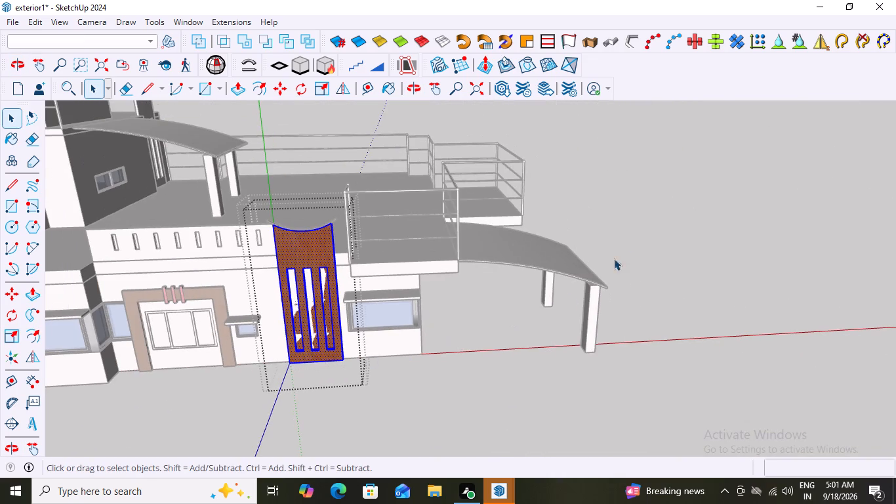
left_click(640, 229)
left_click(445, 332)
Review the whole house exterior from the front and front corner, including the terraces, railings and side canopy.
scroll(413, 354, "down", 3)
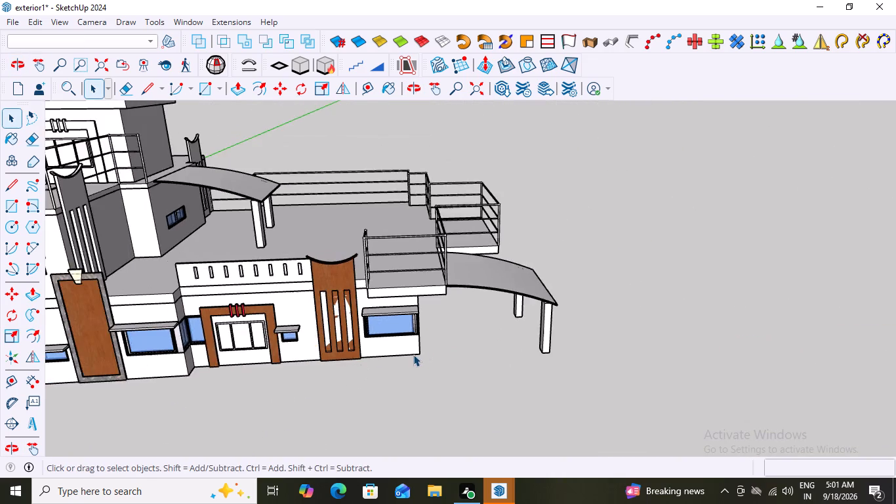
scroll(413, 354, "down", 3)
middle_click_drag(421, 354, 490, 321)
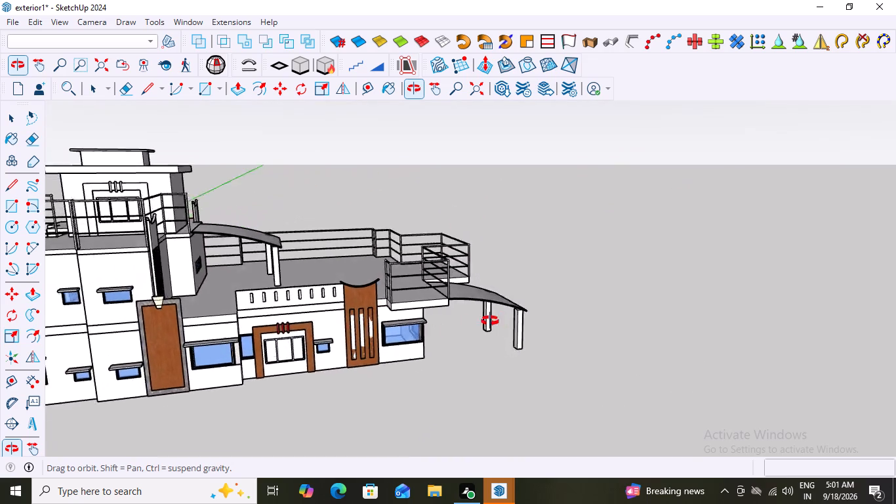
middle_click_drag(490, 321, 443, 322)
scroll(441, 323, "down", 6)
scroll(211, 342, "up", 1)
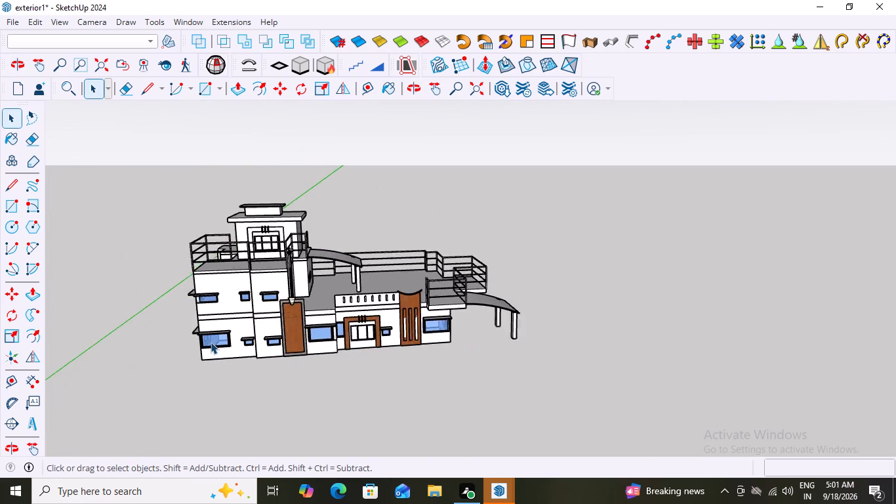
scroll(211, 342, "up", 2)
middle_click_drag(175, 297, 188, 308)
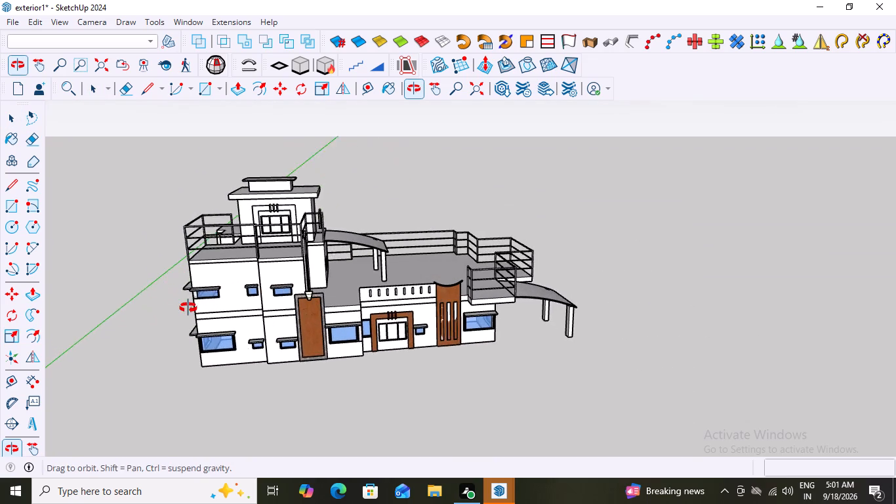
middle_click_drag(188, 308, 192, 307)
scroll(202, 306, "down", 4)
scroll(200, 253, "up", 4)
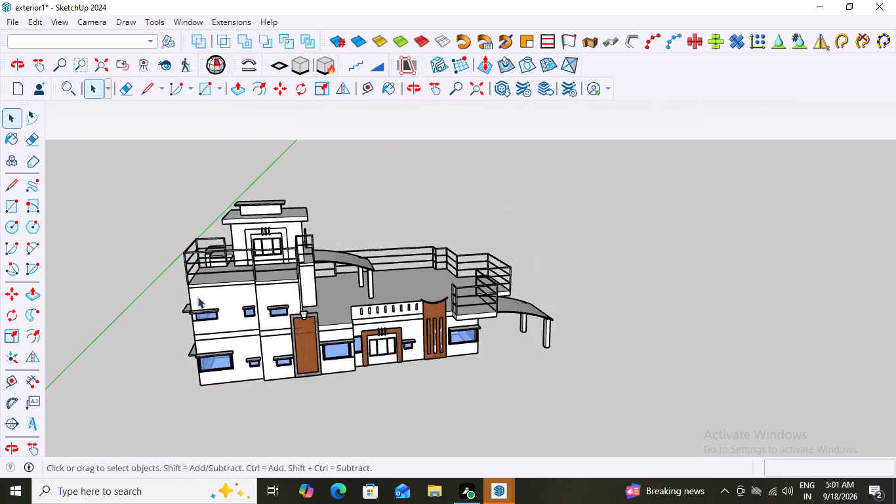
scroll(197, 297, "up", 3)
middle_click_drag(604, 440, 469, 422)
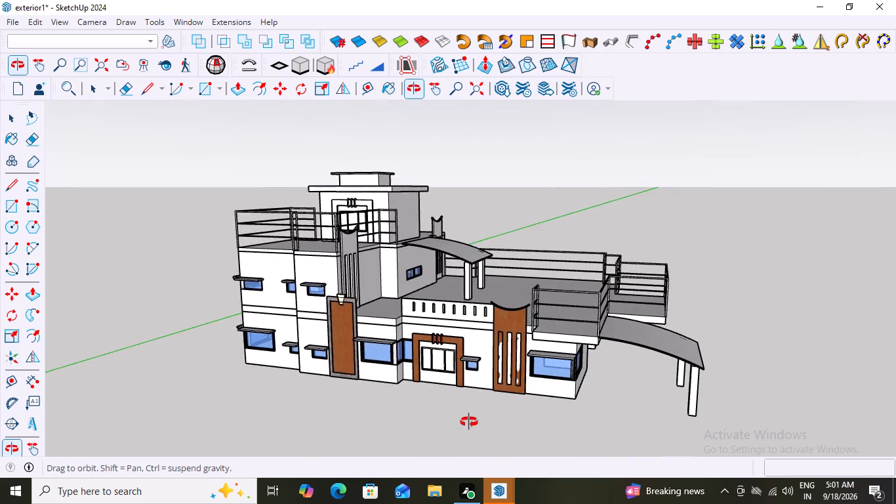
middle_click_drag(469, 422, 509, 437)
middle_click_drag(529, 422, 549, 413)
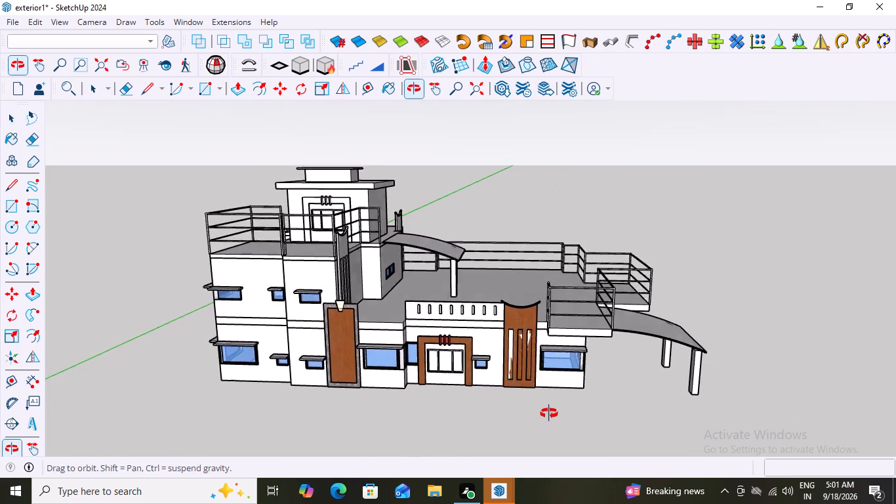
Review the house exterior from the front and side corner, including the parapet, entrance surround, wooden panels and canopies.
middle_click_drag(549, 413, 281, 398)
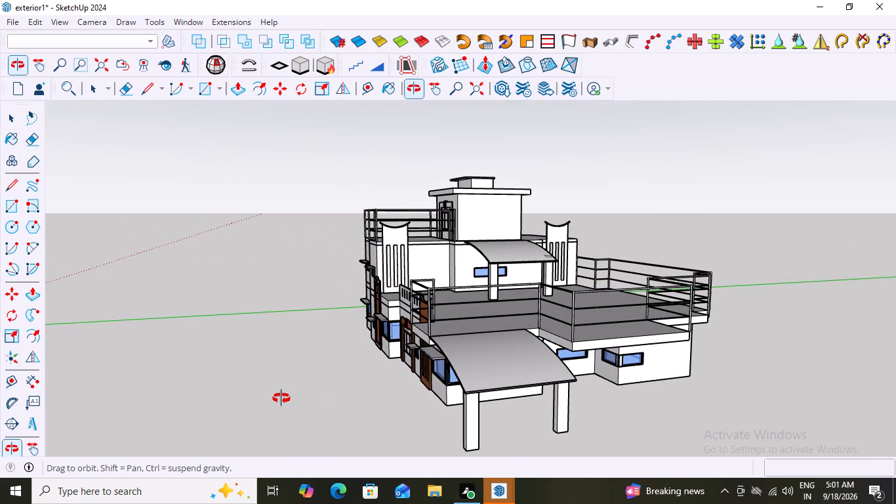
middle_click_drag(281, 398, 389, 420)
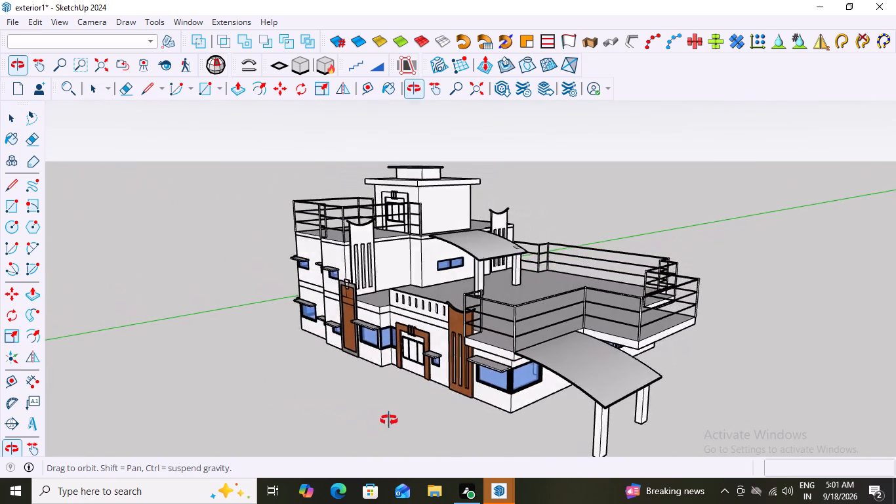
middle_click_drag(389, 420, 563, 419)
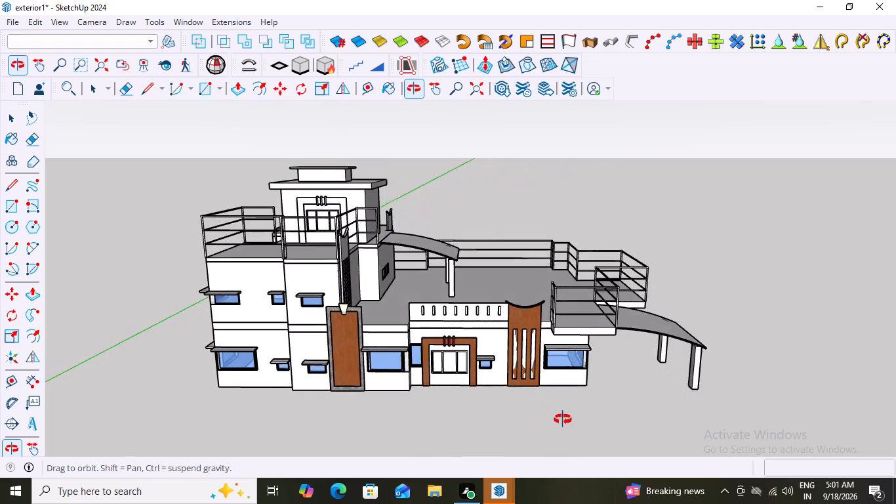
middle_click_drag(563, 419, 600, 418)
scroll(600, 418, "down", 3)
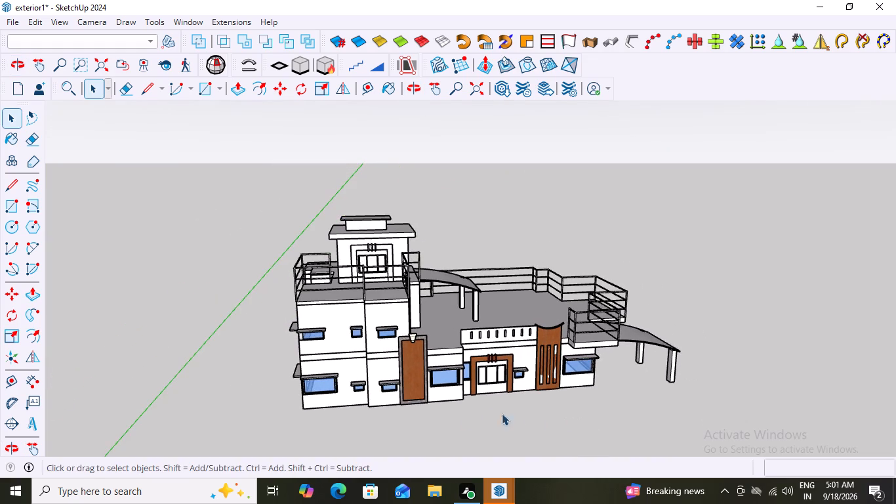
scroll(427, 410, "up", 1)
middle_click_drag(390, 432, 373, 409)
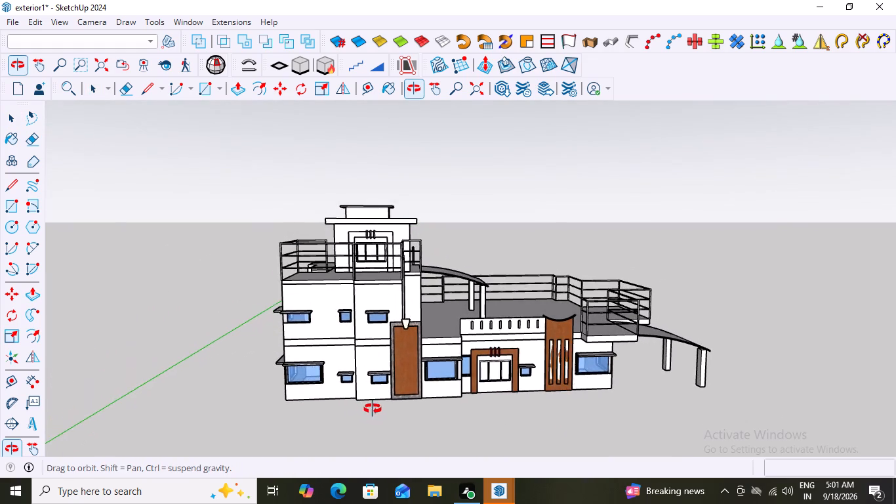
middle_click_drag(373, 409, 373, 409)
scroll(489, 409, "up", 1)
scroll(462, 425, "down", 6)
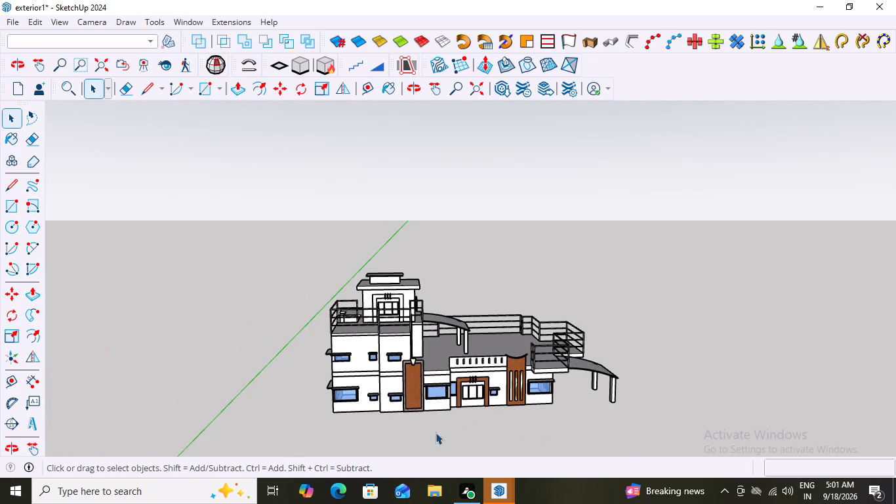
middle_click_drag(598, 444, 563, 415)
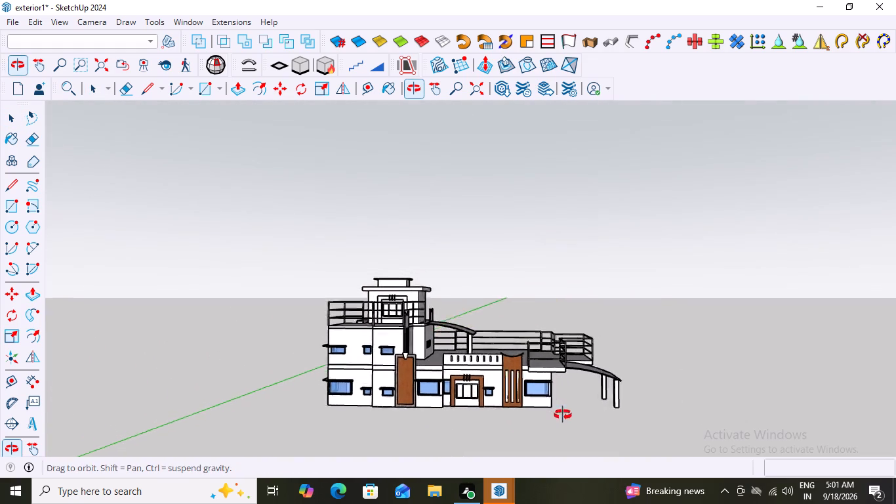
middle_click_drag(563, 415, 569, 417)
scroll(438, 391, "up", 12)
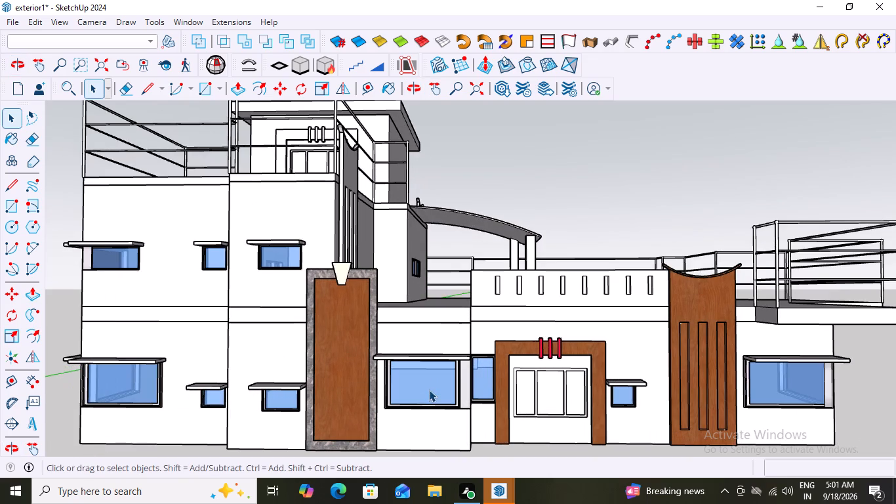
scroll(429, 390, "down", 5)
scroll(627, 436, "up", 5)
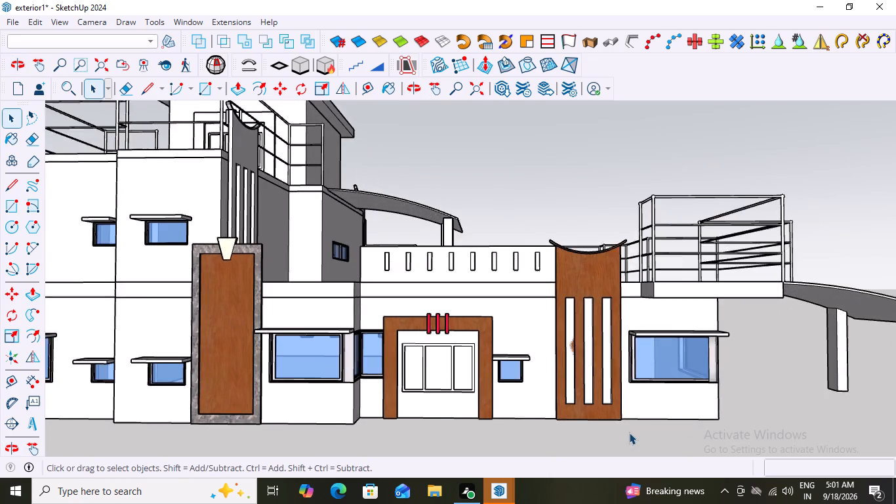
Open the slotted parapet group above the entrance for editing and select its front face.
scroll(629, 432, "up", 1)
middle_click_drag(567, 434, 598, 455)
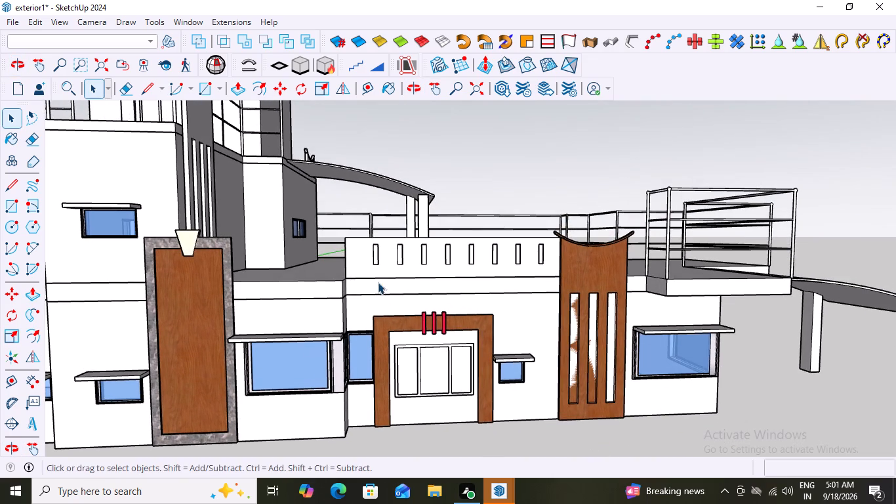
left_click(358, 262)
double_click(358, 262)
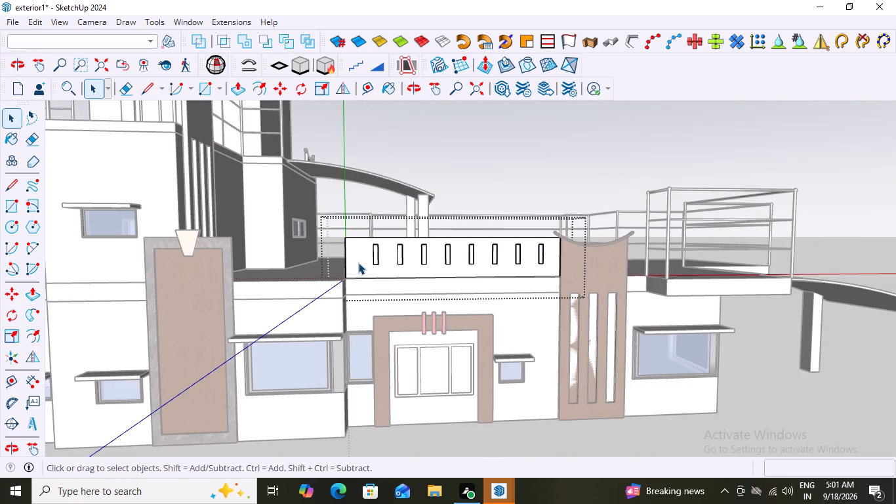
left_click(358, 262)
scroll(426, 291, "up", 1)
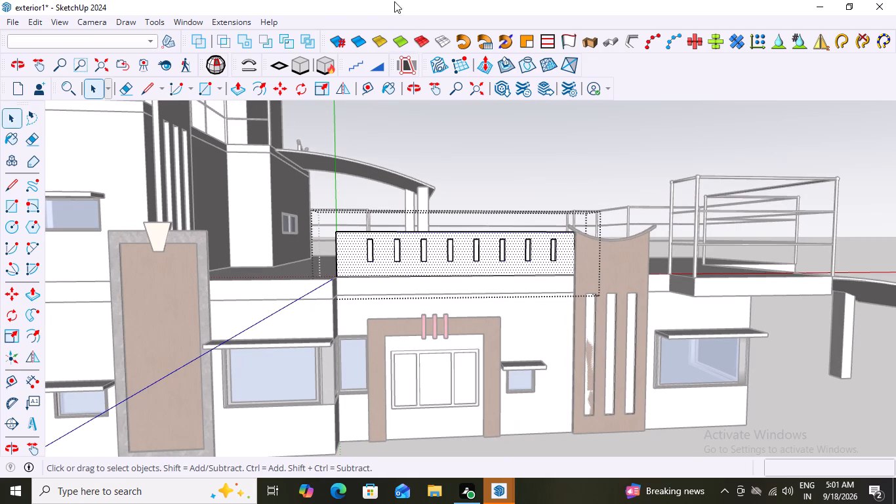
Bring up the Materials browser for painting the parapet.
left_click(190, 22)
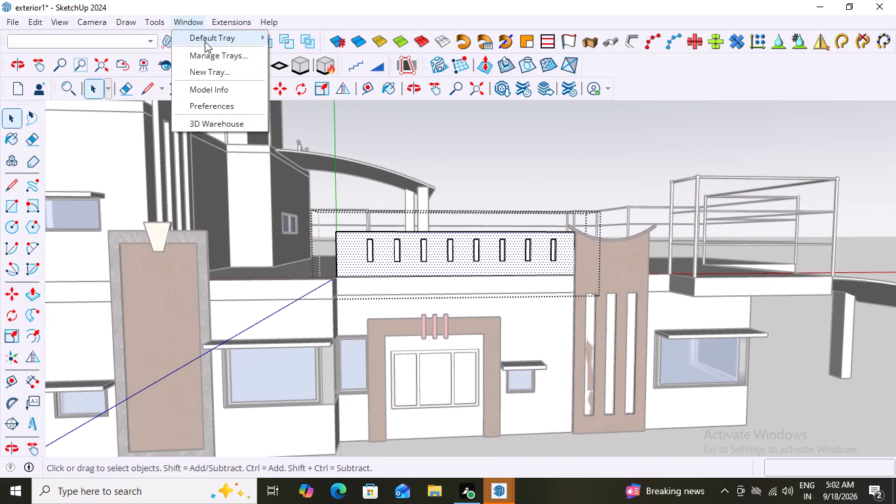
left_click(208, 38)
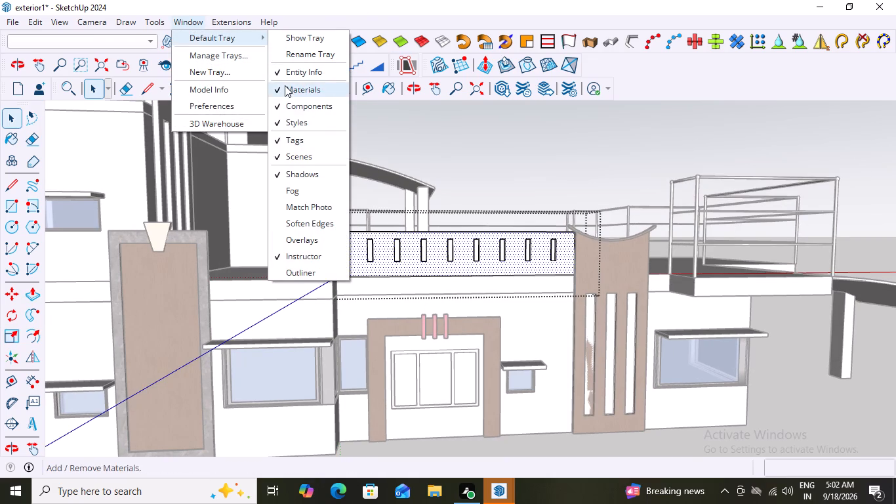
left_click(285, 85)
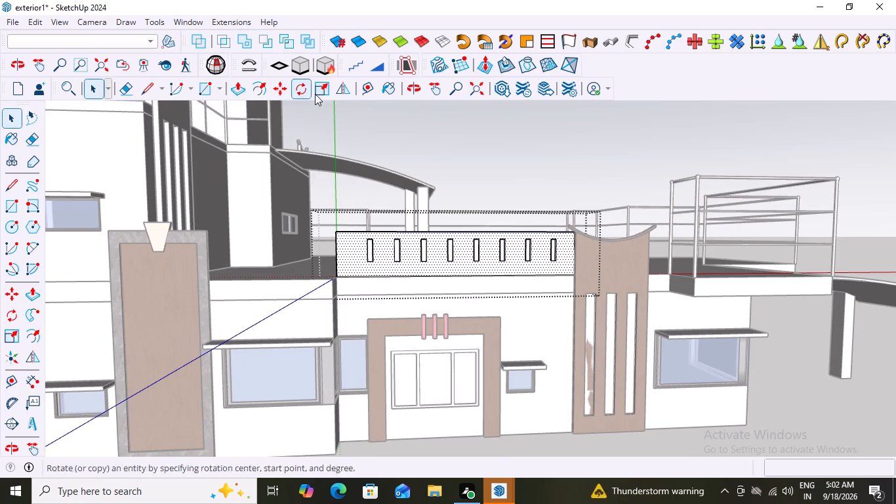
left_click(185, 18)
left_click(208, 37)
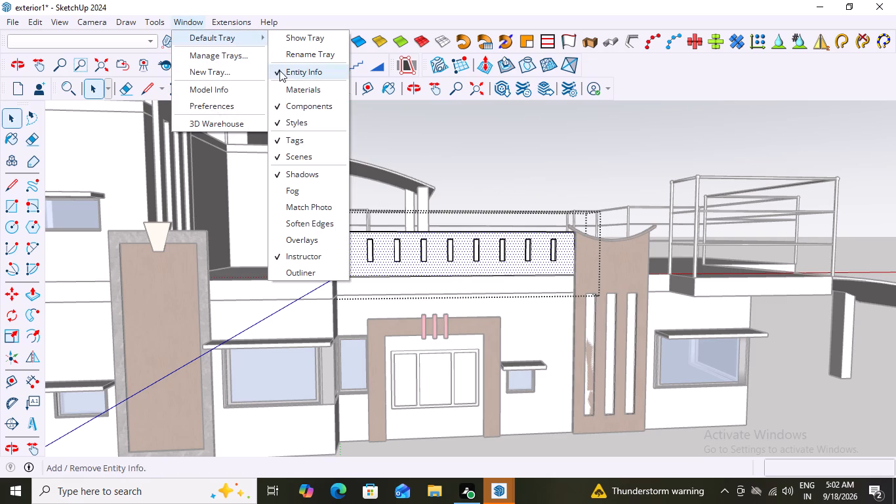
left_click(297, 87)
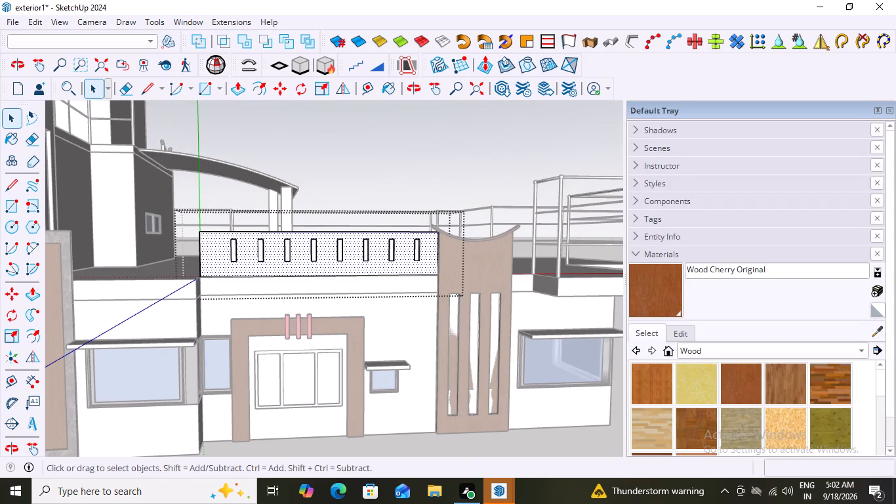
Paint the parapet's front face with Granite Dark Gray from the Stone collection, and leave the group.
left_click(862, 351)
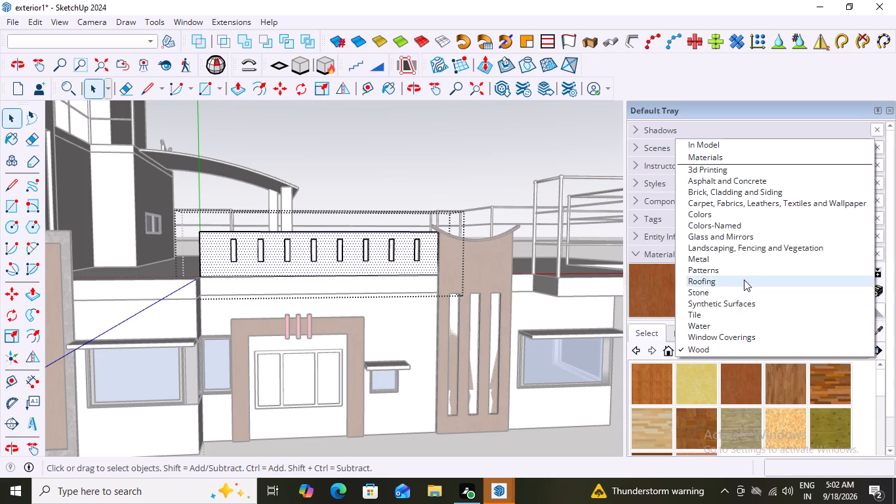
left_click(693, 293)
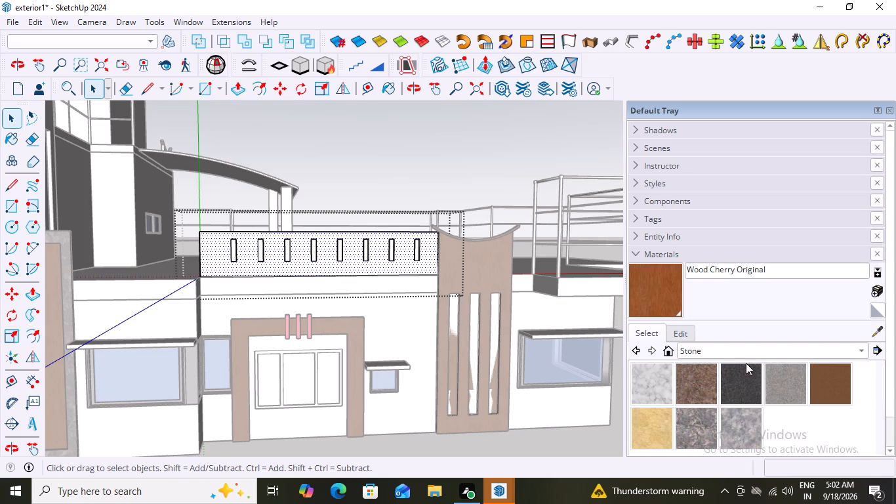
scroll(789, 391, "down", 3)
scroll(773, 438, "up", 3)
scroll(772, 434, "down", 1)
left_click(735, 388)
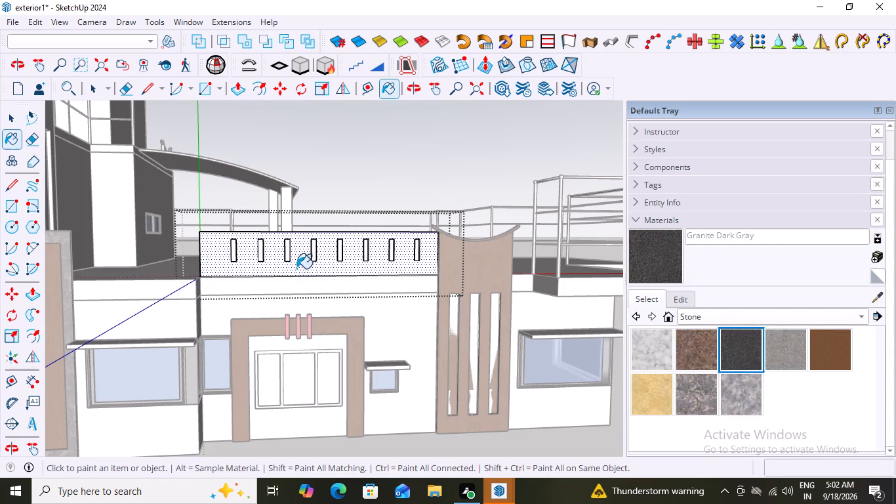
left_click(270, 269)
scroll(416, 313, "down", 3)
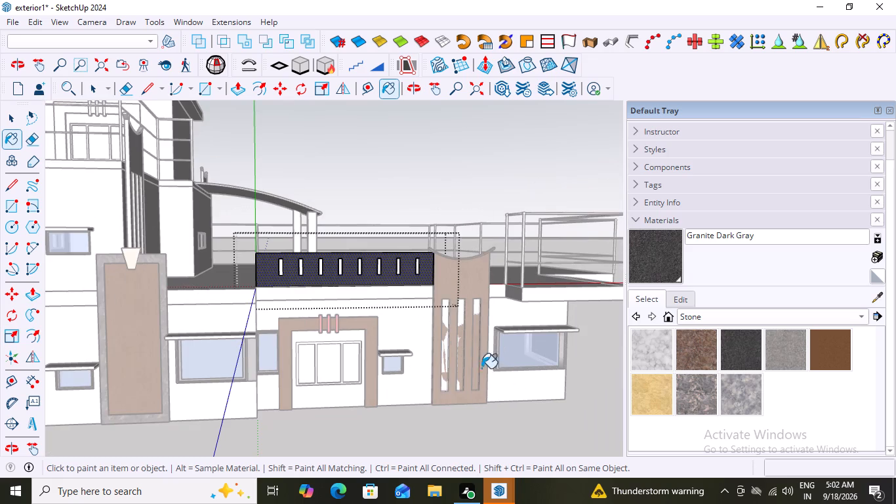
scroll(788, 432, "up", 1)
key("space")
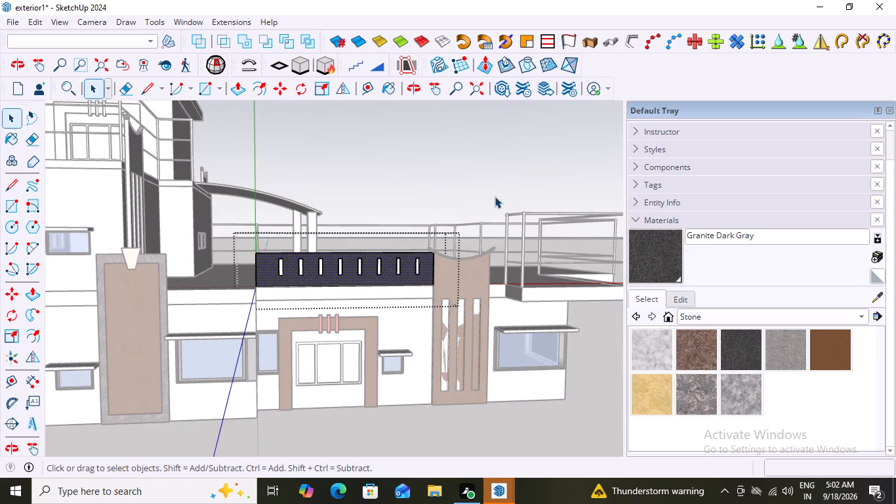
left_click(496, 195)
Apply the Granite Brown stone material to the whole slotted parapet group above the entrance.
scroll(336, 292, "up", 6)
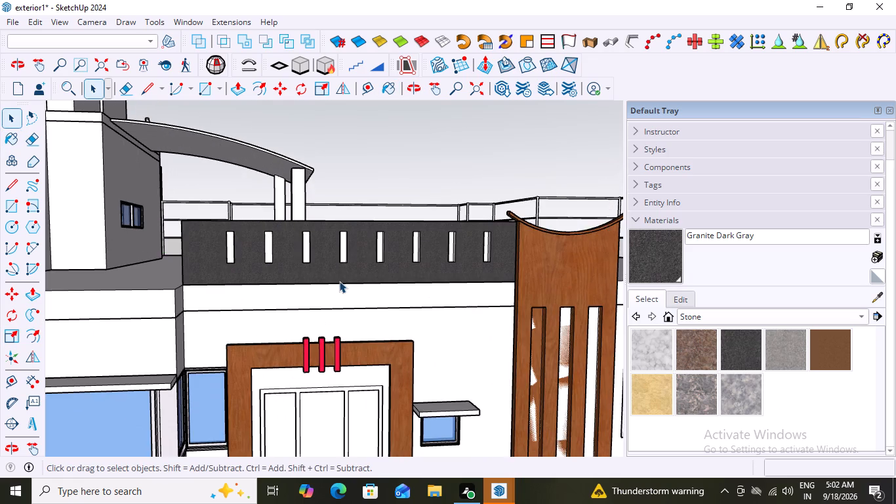
scroll(339, 281, "down", 17)
middle_click_drag(408, 327, 188, 329)
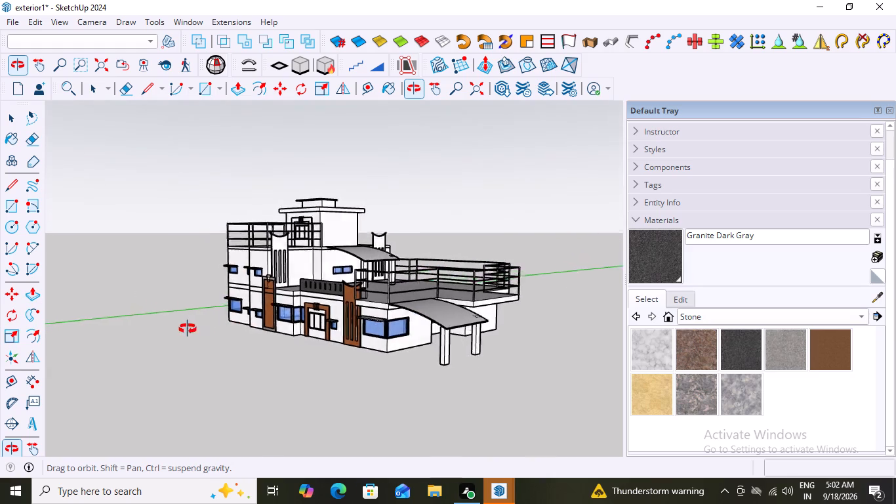
middle_click_drag(188, 329, 431, 340)
scroll(340, 286, "up", 9)
middle_click_drag(377, 305, 350, 306)
scroll(347, 294, "up", 4)
left_click(342, 288)
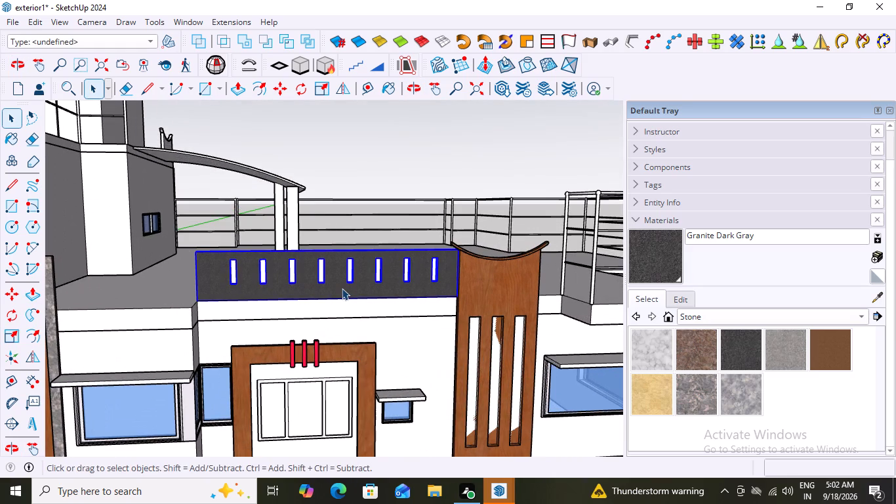
left_click(336, 288)
left_click(703, 354)
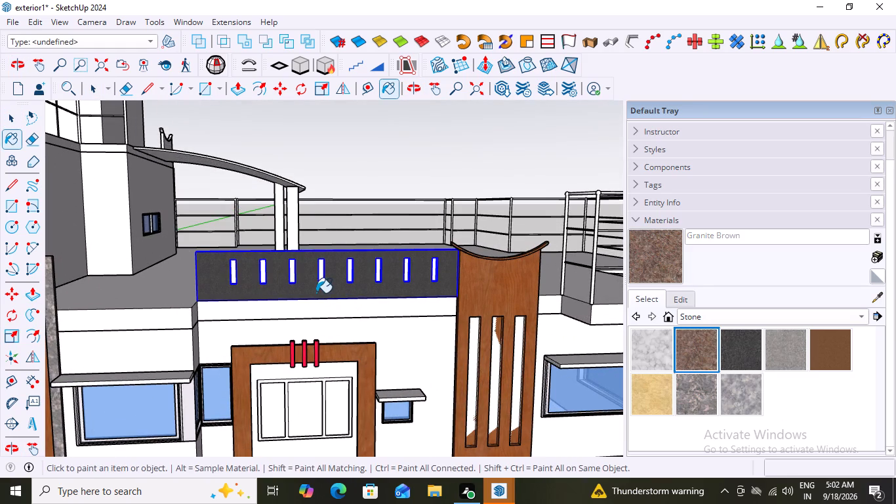
left_click(312, 292)
Examine the parapet's granite face and slot recesses up close and against the whole front facade.
middle_click_drag(335, 310, 428, 390)
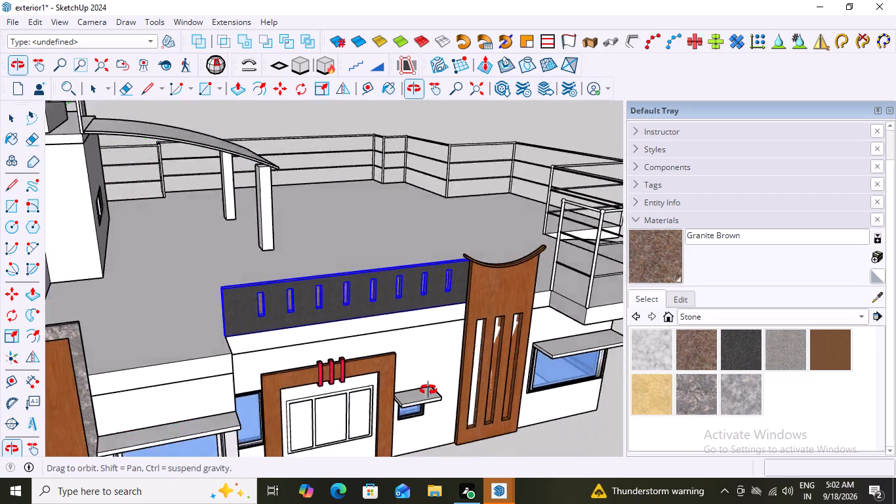
middle_click_drag(428, 390, 311, 335)
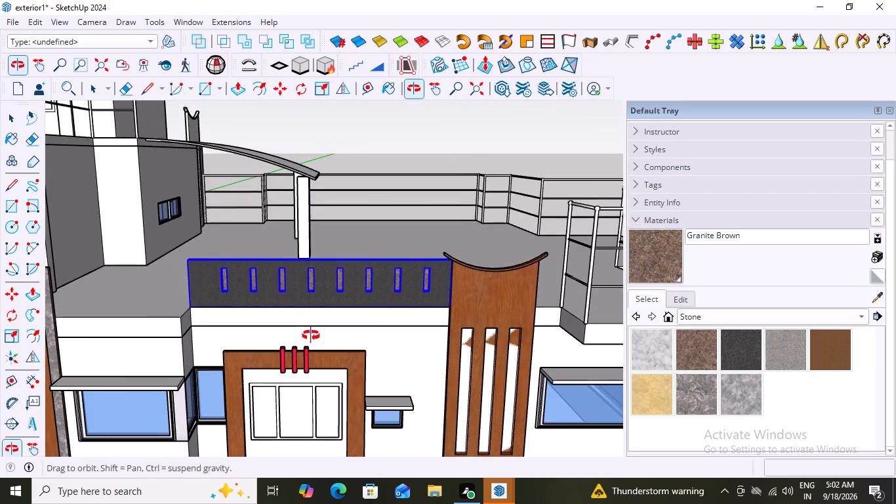
middle_click_drag(311, 335, 308, 341)
key("space")
left_click(411, 414)
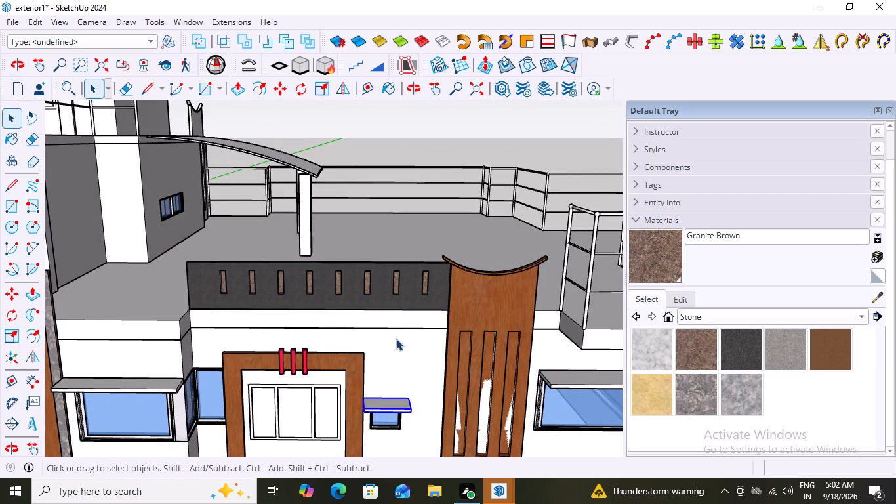
middle_click_drag(396, 338, 439, 337)
scroll(387, 287, "up", 10)
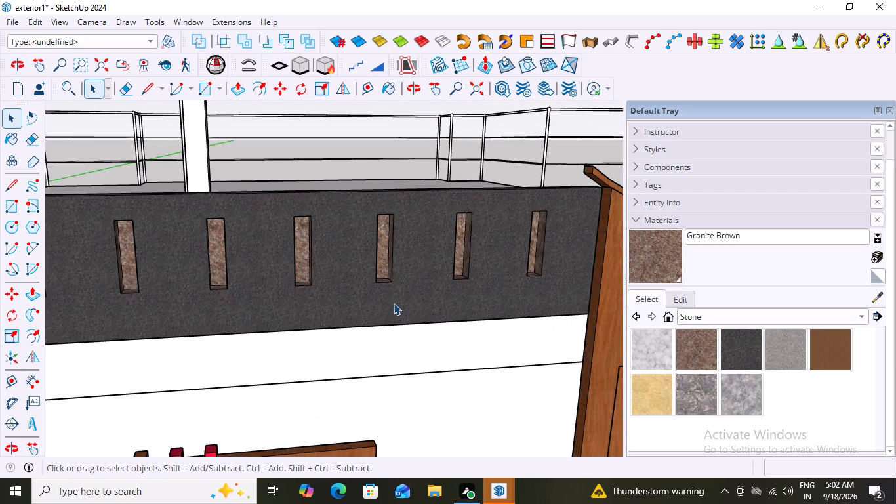
middle_click_drag(499, 325, 411, 340)
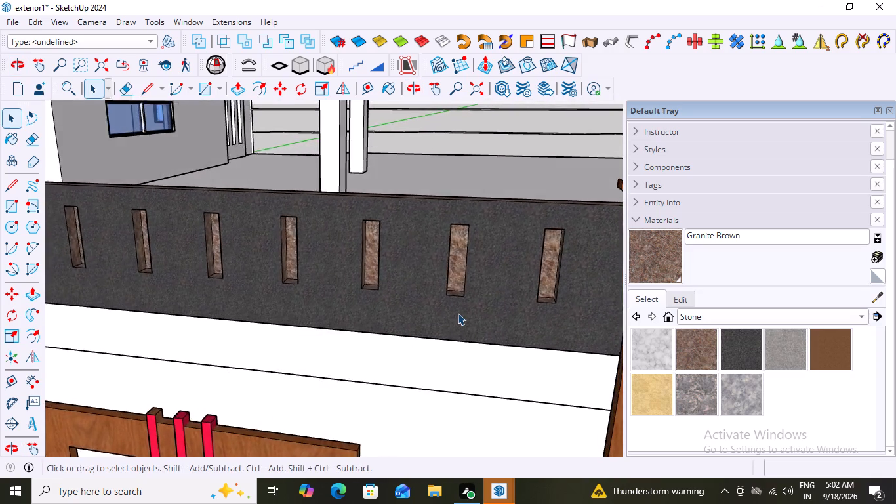
scroll(458, 313, "down", 19)
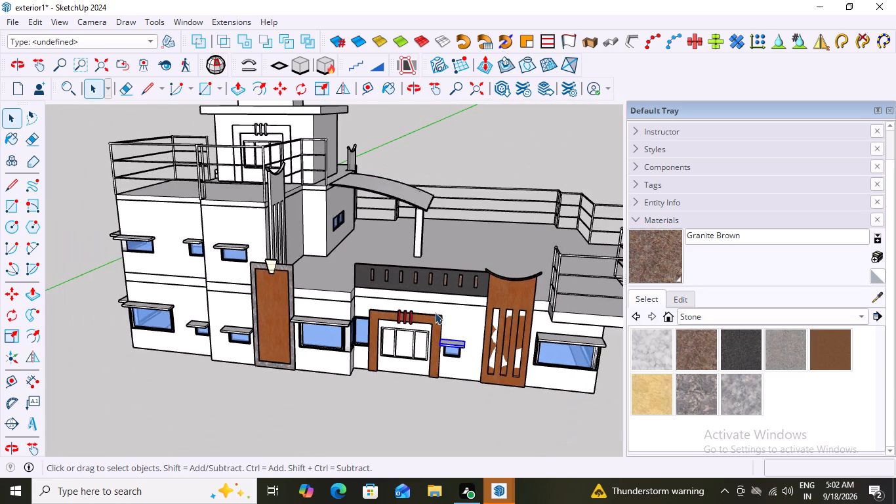
Undo the Granite Brown paint on the slotted parapet group above the entrance.
middle_click_drag(436, 309, 458, 275)
scroll(458, 282, "up", 9)
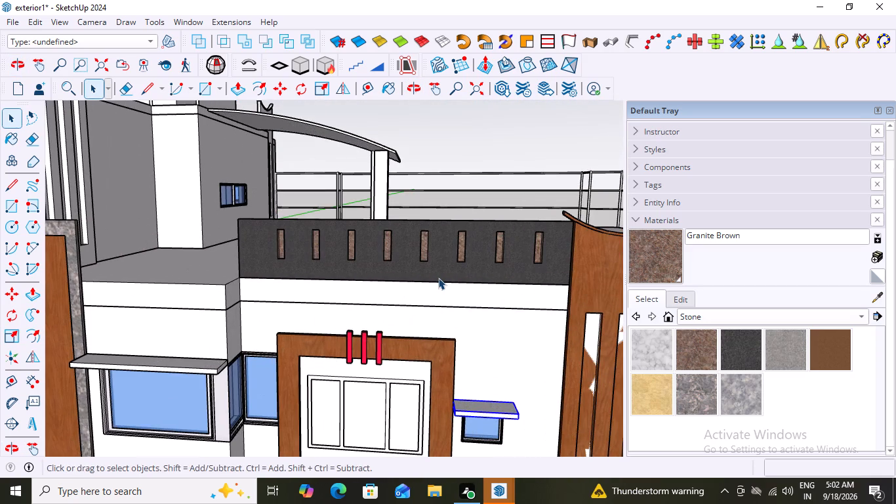
key("ctrl+z")
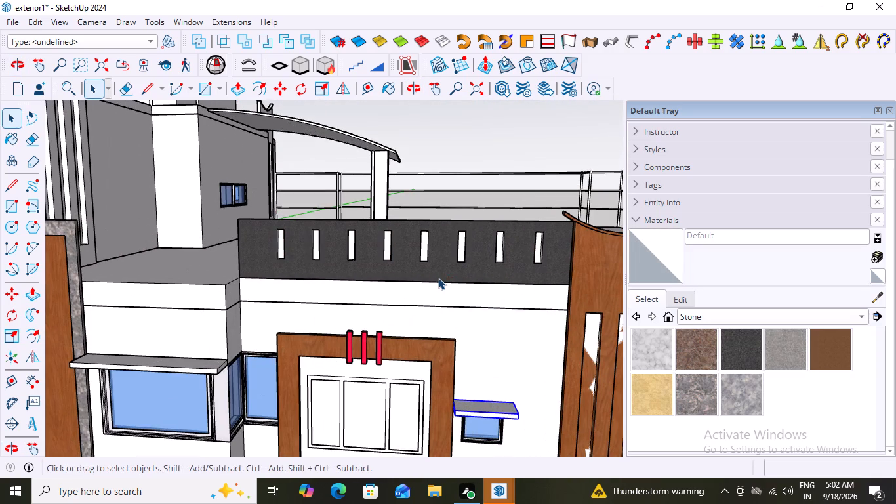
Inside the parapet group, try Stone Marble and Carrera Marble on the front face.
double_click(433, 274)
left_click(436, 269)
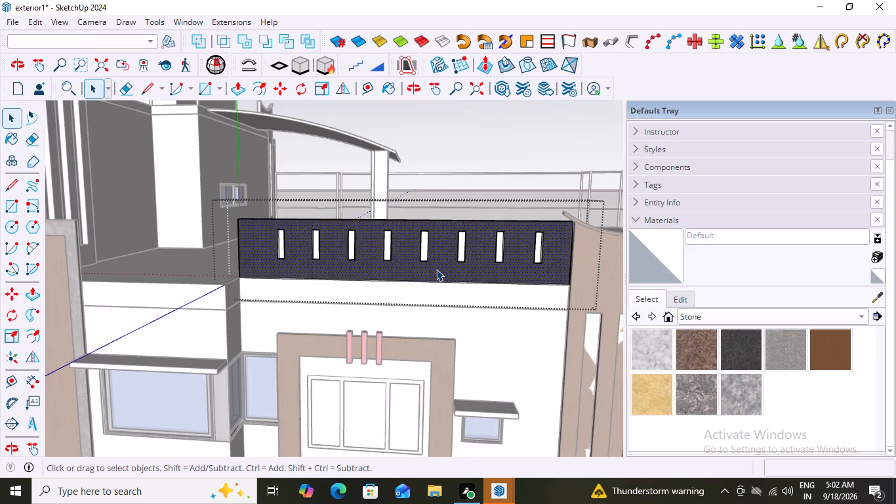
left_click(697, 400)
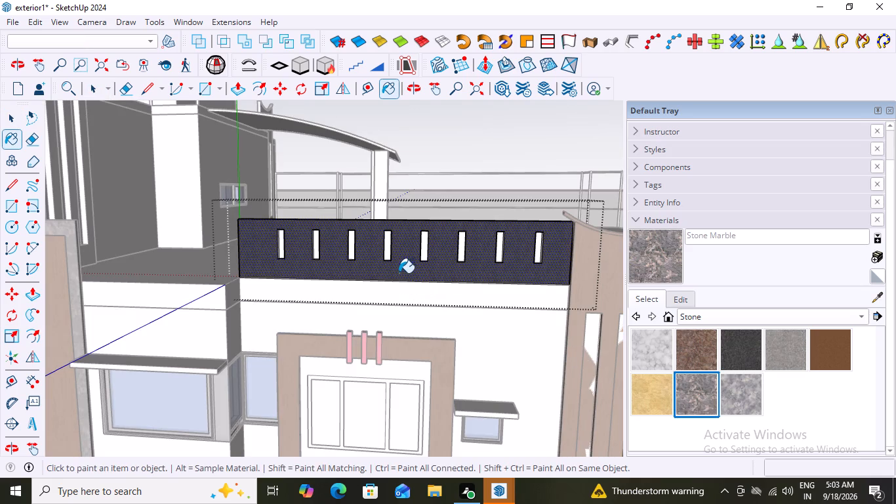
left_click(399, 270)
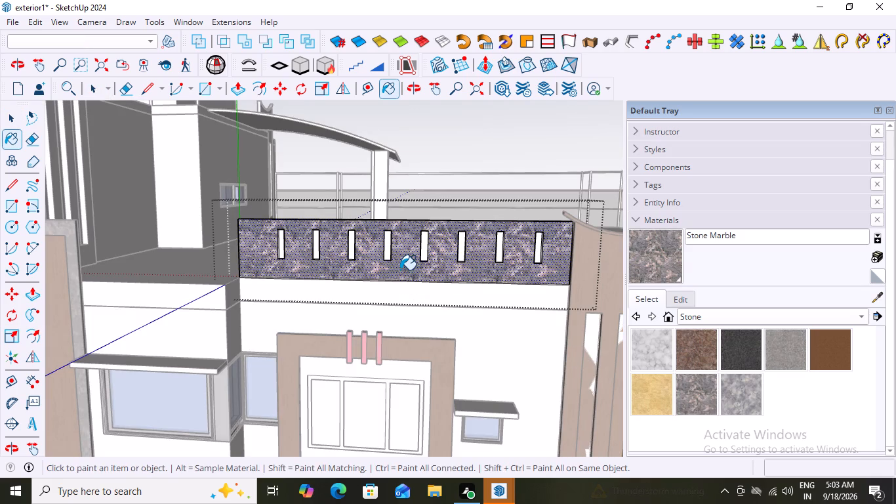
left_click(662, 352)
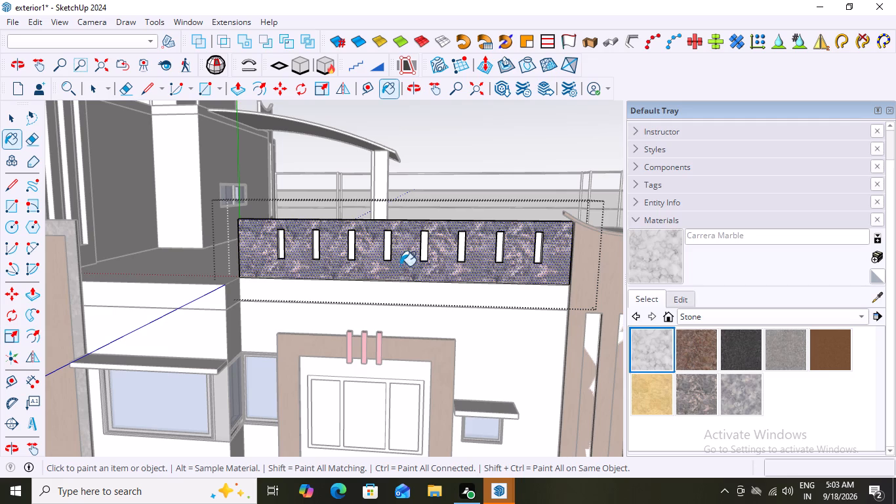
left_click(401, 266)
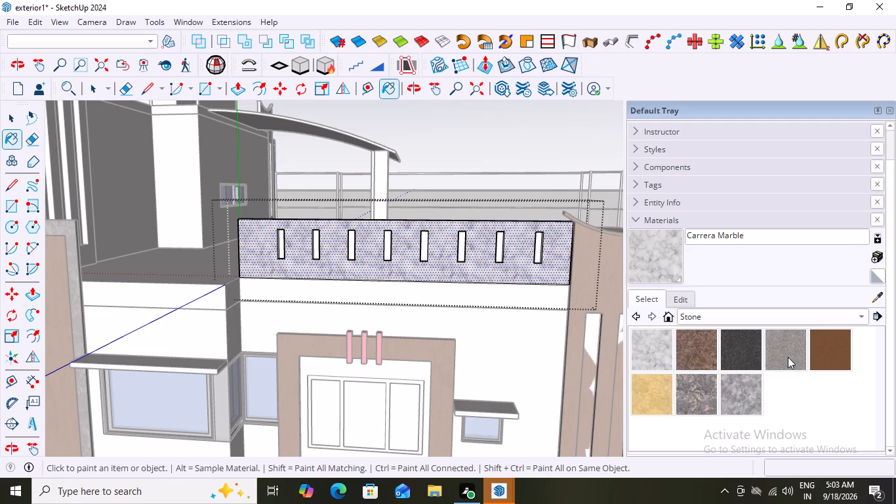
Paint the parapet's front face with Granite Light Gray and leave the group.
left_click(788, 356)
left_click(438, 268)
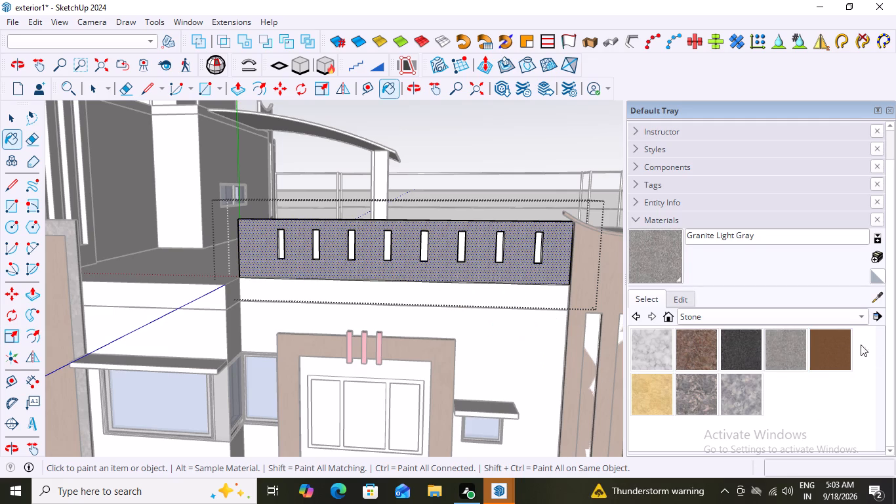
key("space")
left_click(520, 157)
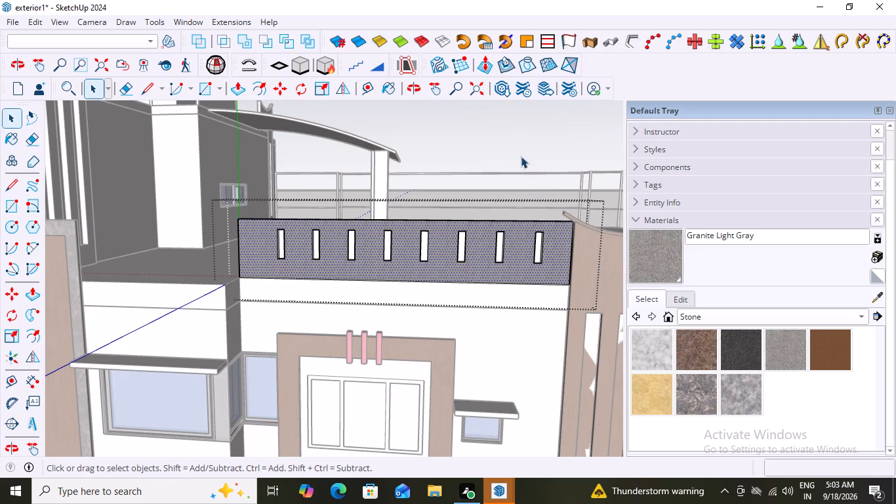
Paint all connected faces of the slotted parapet, including the slot recesses, with Stone Marble, and leave the group.
scroll(444, 307, "down", 8)
middle_click_drag(478, 335, 546, 356)
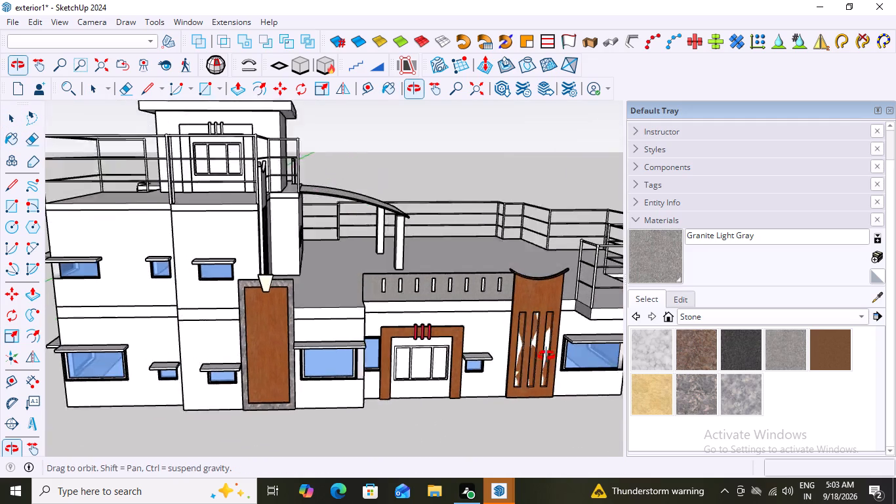
middle_click_drag(546, 356, 501, 333)
scroll(409, 294, "up", 3)
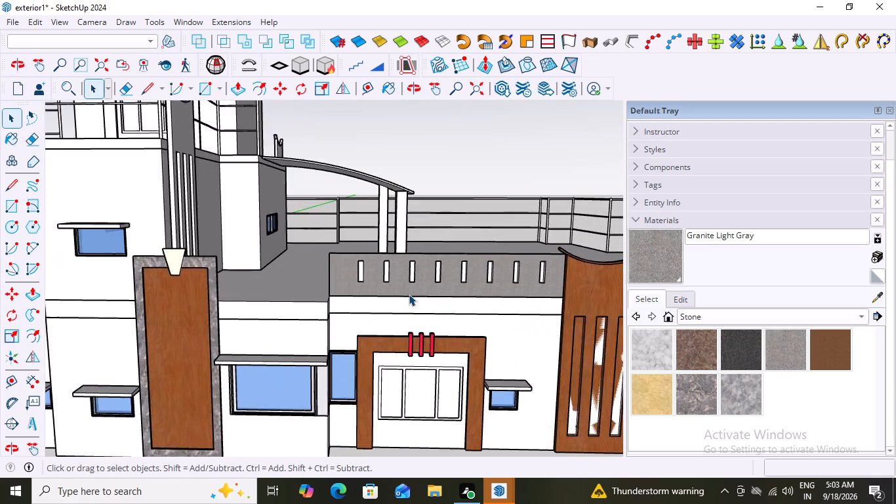
scroll(409, 294, "up", 7)
left_click(385, 279)
double_click(385, 279)
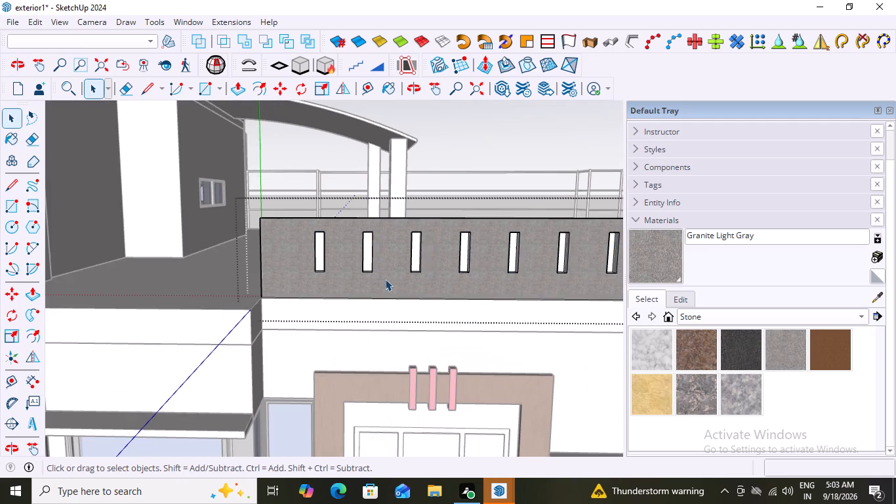
left_click(700, 394)
left_click(436, 279)
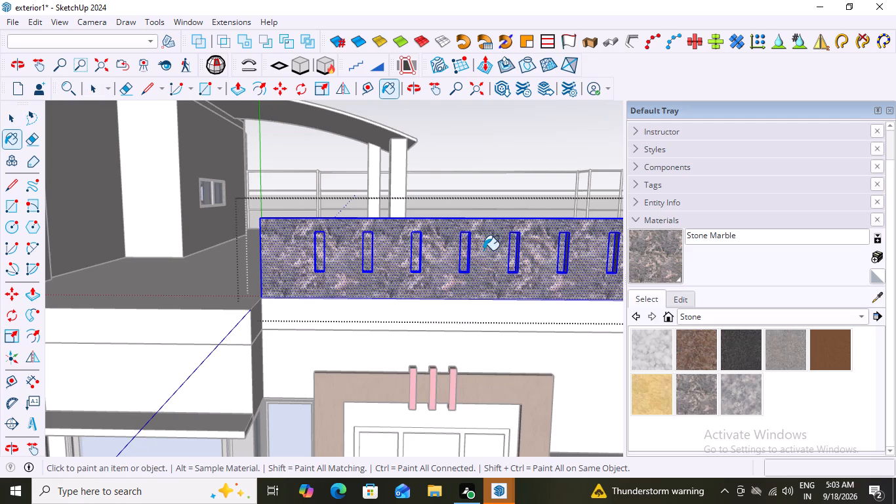
key("space")
left_click(528, 150)
Examine the parapet's Stone Marble finish against the whole front facade and up close.
scroll(511, 295, "down", 1)
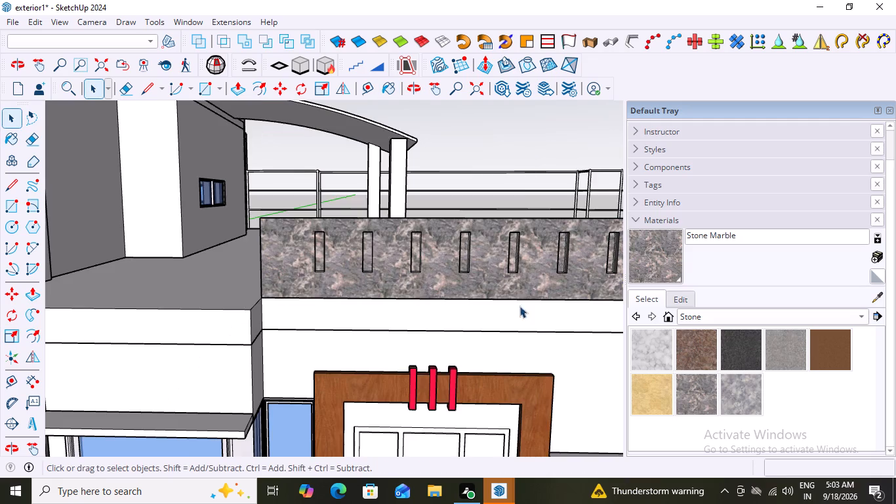
scroll(519, 306, "down", 11)
middle_click_drag(452, 391, 417, 386)
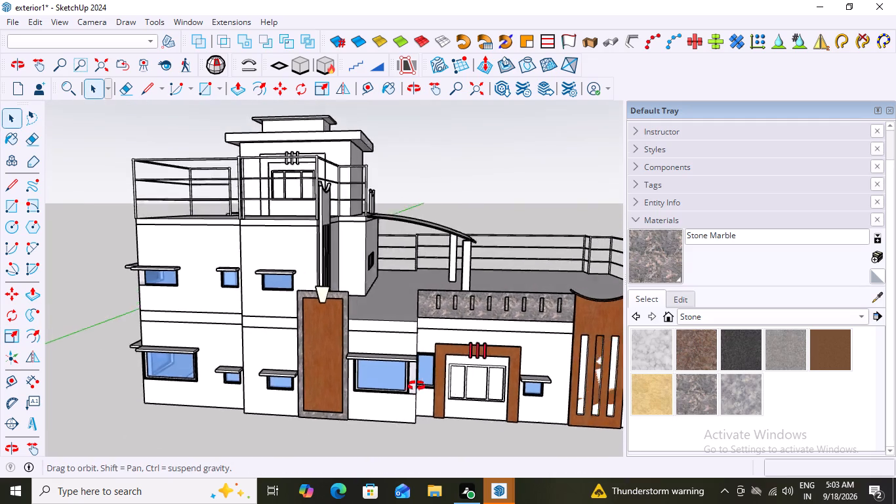
middle_click_drag(417, 386, 451, 369)
scroll(569, 276, "up", 7)
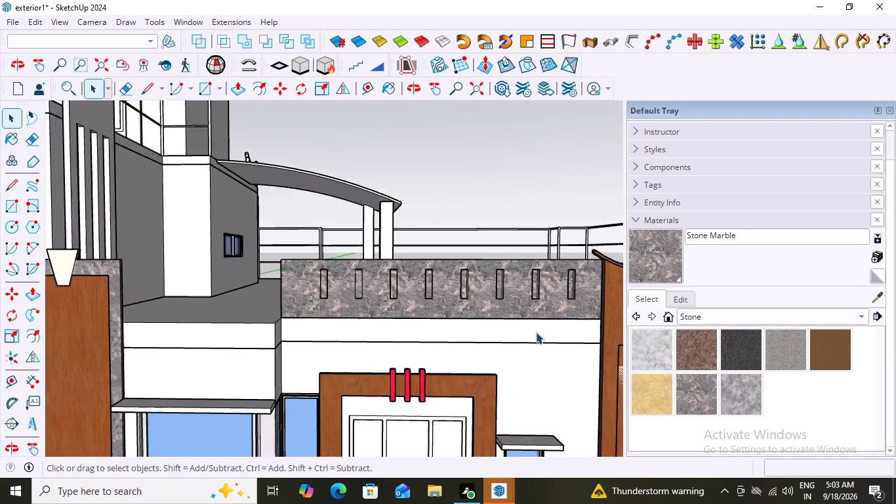
scroll(536, 332, "up", 3)
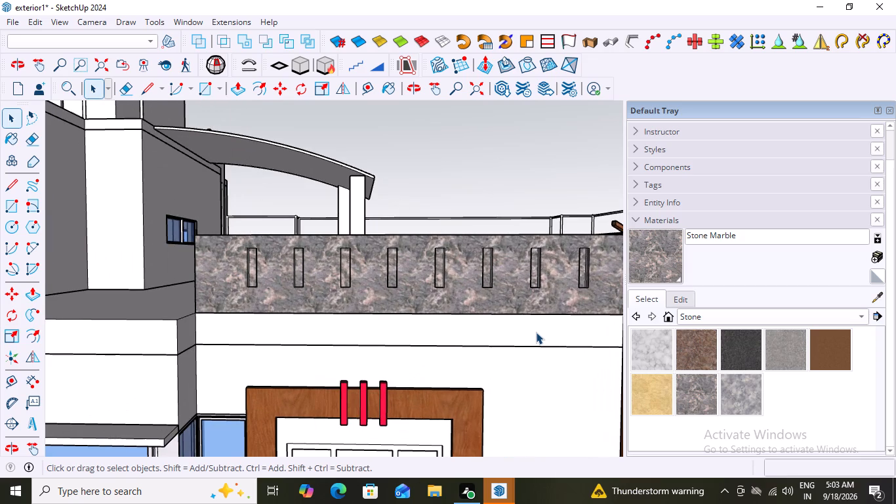
scroll(536, 332, "down", 4)
Inside the parapet group, paint the back faces of the four middle slots with Carrera Marble.
scroll(470, 284, "up", 11)
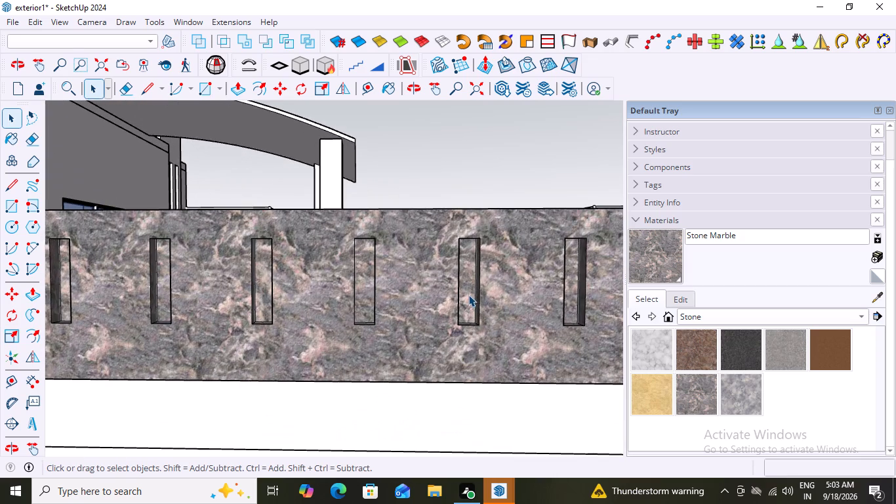
left_click(468, 295)
double_click(468, 295)
triple_click(467, 289)
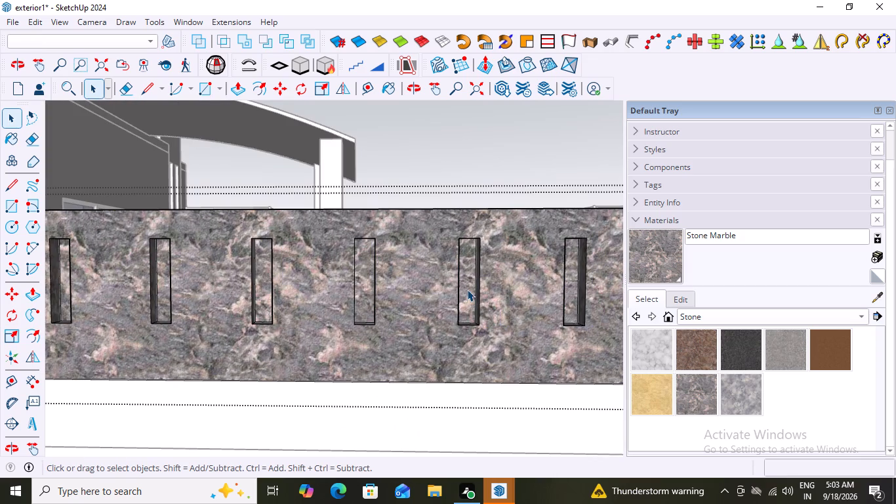
left_click(466, 289)
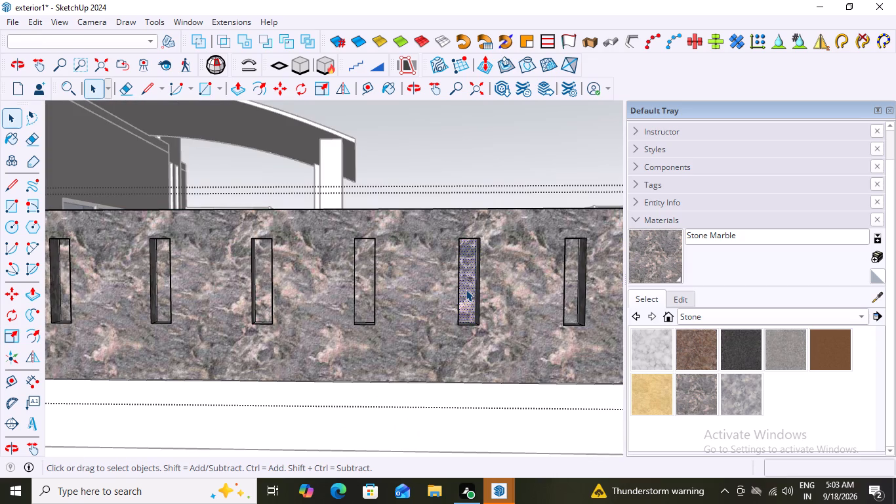
left_click(466, 289)
left_click(656, 354)
left_click(468, 302)
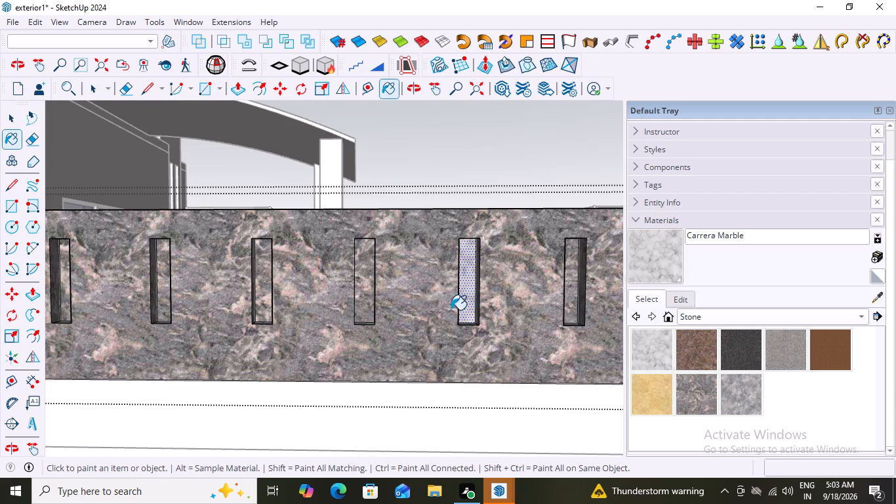
left_click(367, 297)
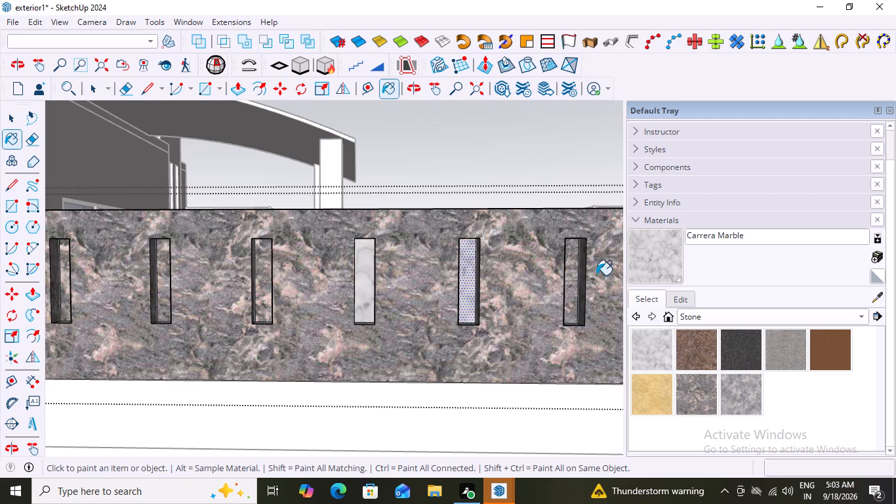
left_click(575, 282)
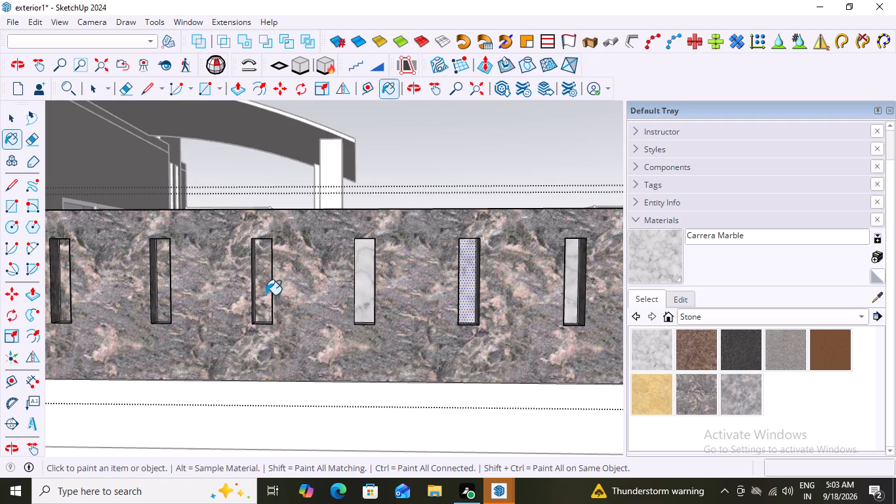
left_click(262, 295)
Paint the back faces of the two outer slots at each end of the parapet with Carrera Marble, and leave the group.
scroll(358, 351, "down", 4)
scroll(507, 324, "down", 3)
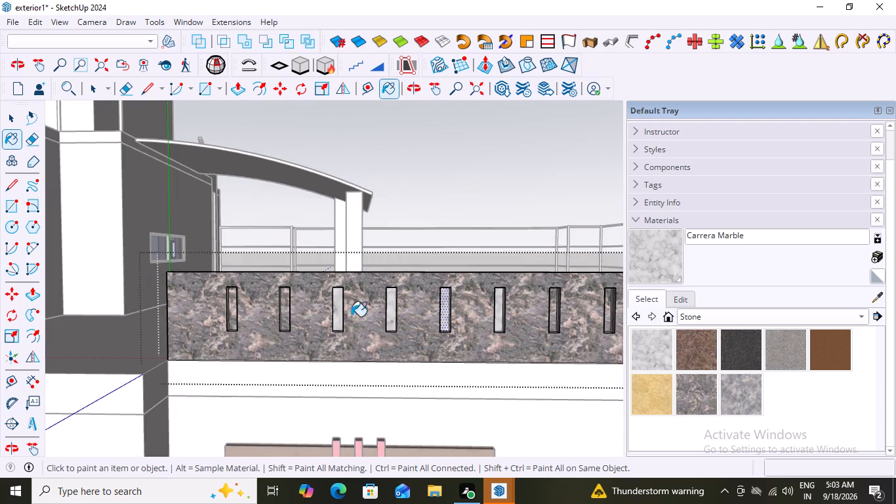
scroll(281, 323, "up", 3)
scroll(338, 320, "down", 6)
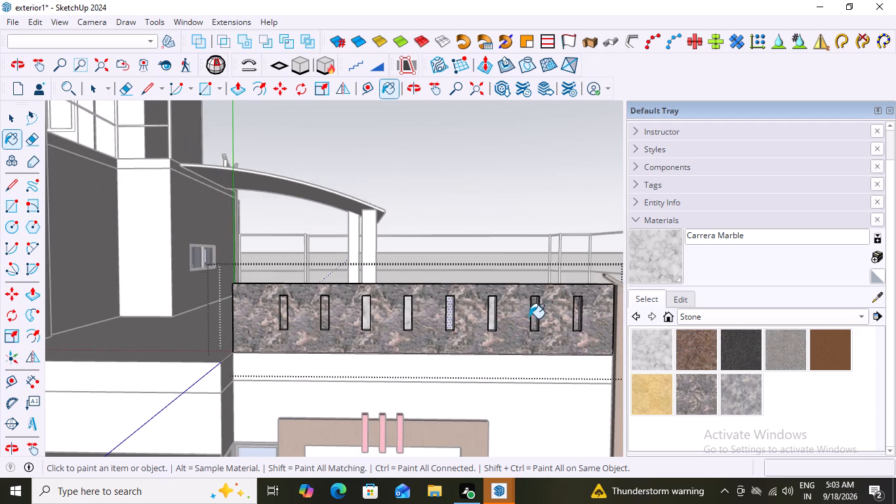
left_click(535, 318)
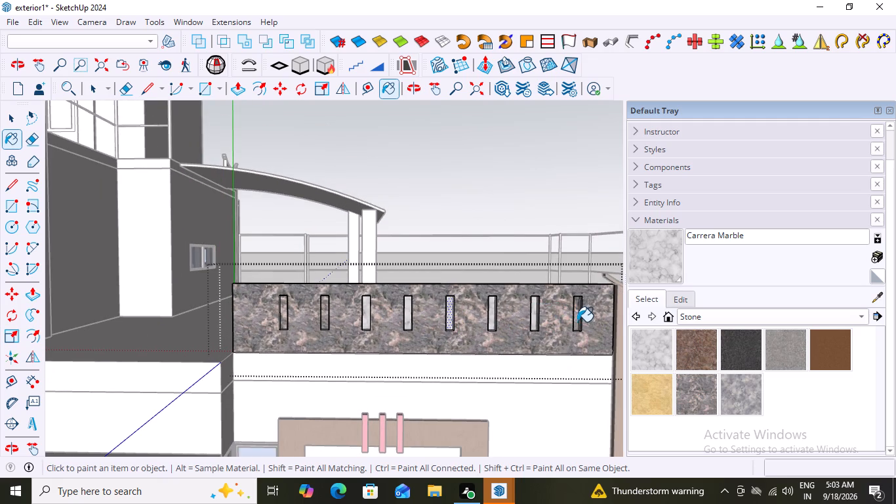
left_click(576, 321)
left_click(284, 312)
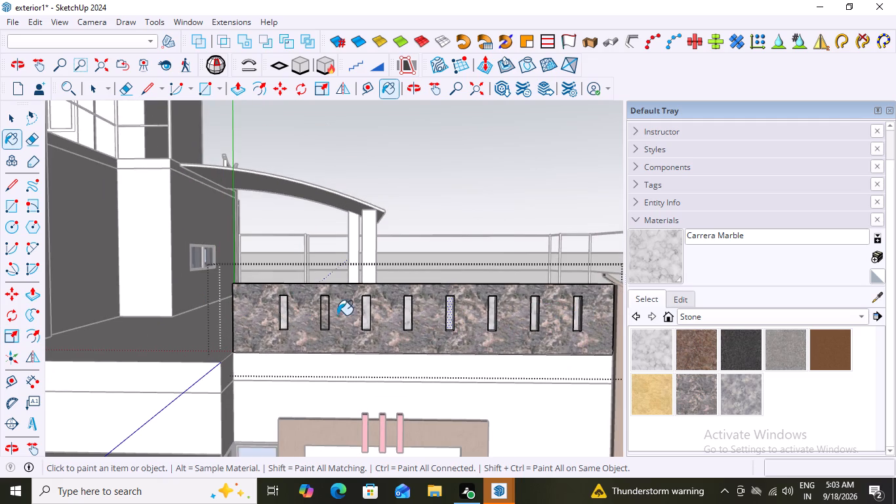
left_click(327, 318)
scroll(473, 337, "up", 3)
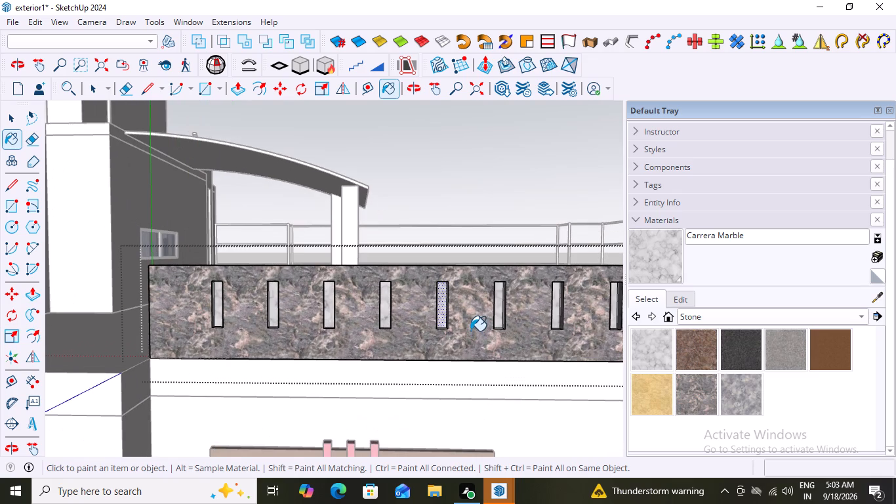
key("space")
left_click(500, 159)
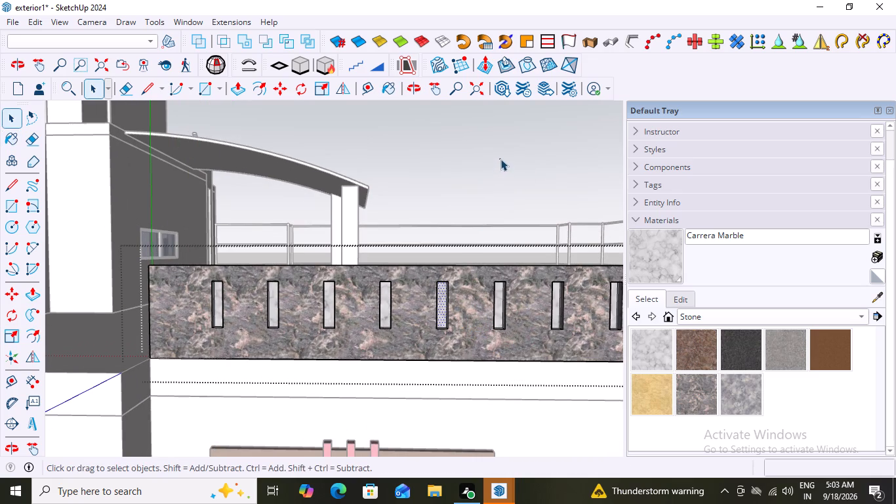
Examine the parapet's contrasting slots up close and together with the rest of the front facade.
scroll(521, 284, "down", 7)
scroll(374, 327, "up", 3)
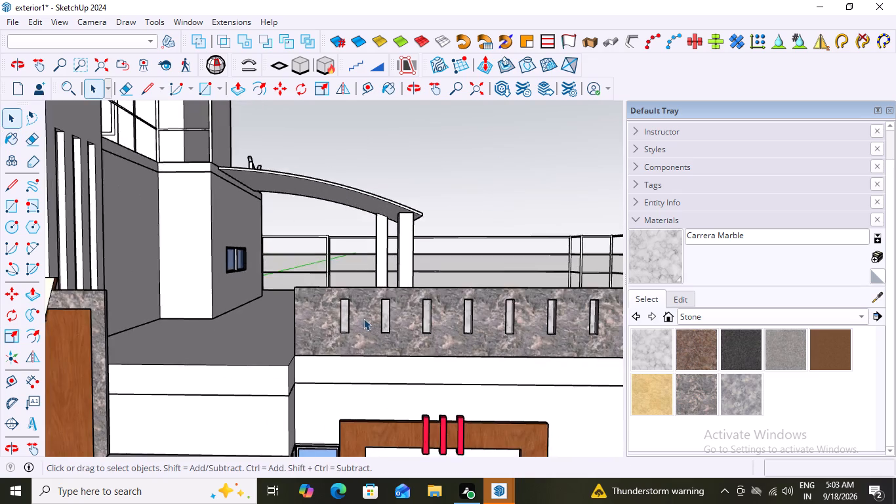
scroll(363, 318, "up", 8)
scroll(390, 324, "down", 13)
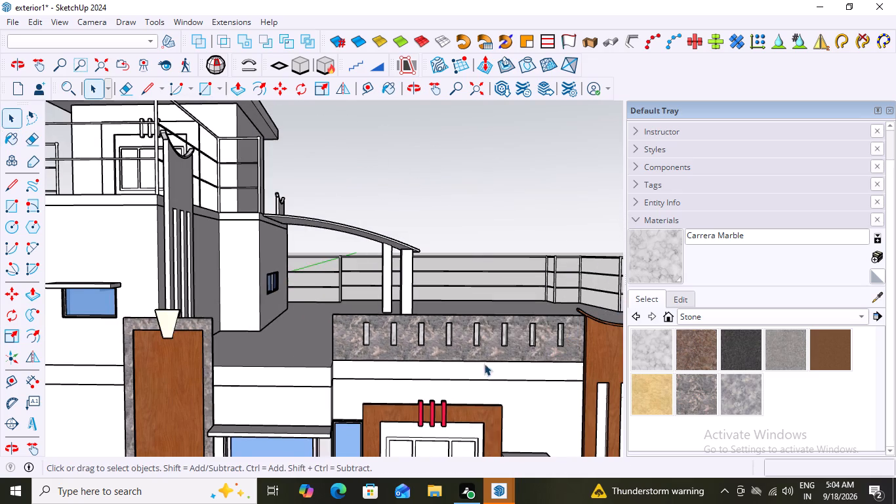
middle_click_drag(521, 344, 487, 342)
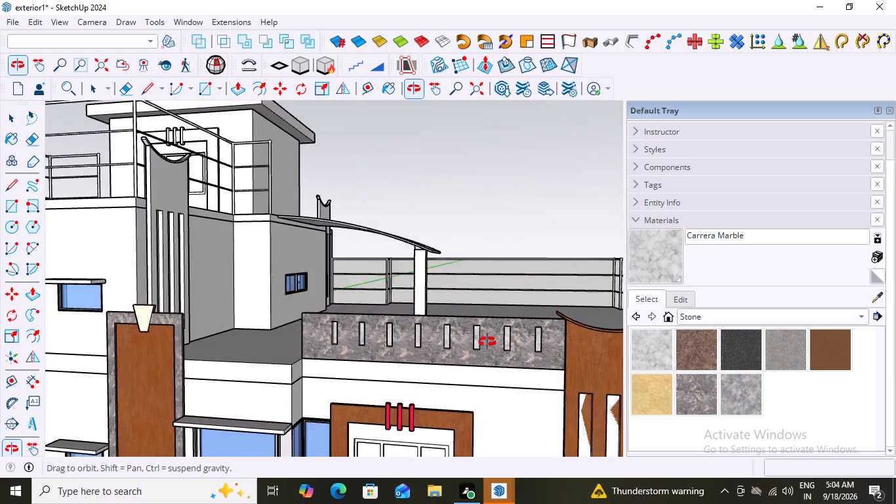
middle_click_drag(487, 342, 491, 343)
scroll(430, 353, "down", 8)
scroll(476, 347, "up", 2)
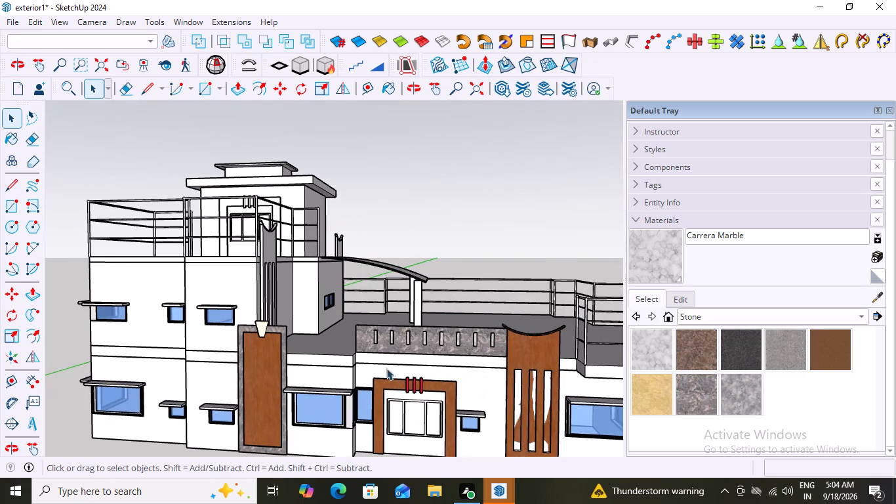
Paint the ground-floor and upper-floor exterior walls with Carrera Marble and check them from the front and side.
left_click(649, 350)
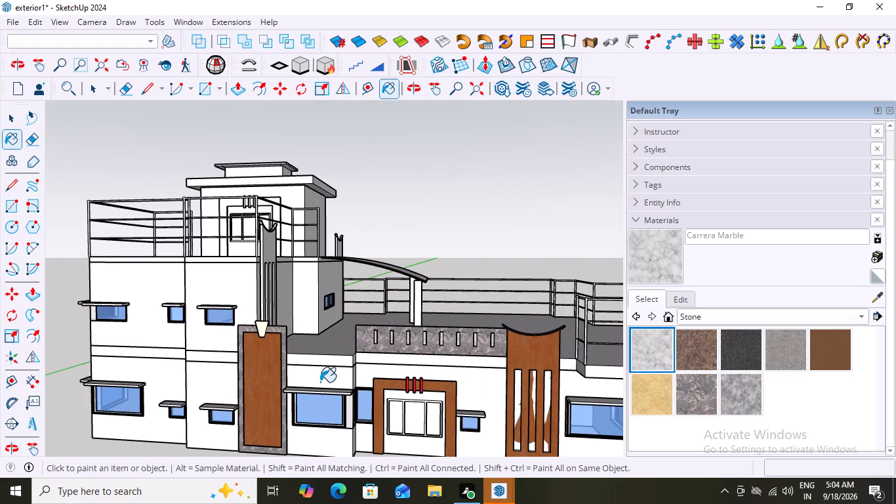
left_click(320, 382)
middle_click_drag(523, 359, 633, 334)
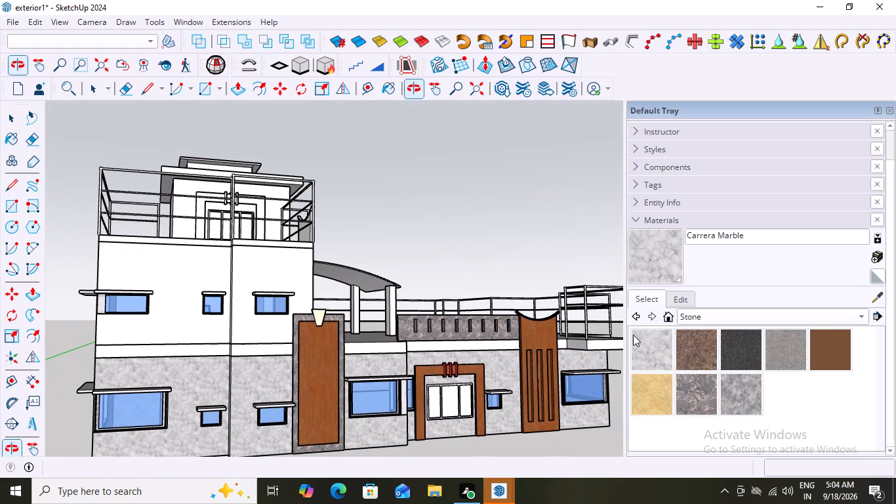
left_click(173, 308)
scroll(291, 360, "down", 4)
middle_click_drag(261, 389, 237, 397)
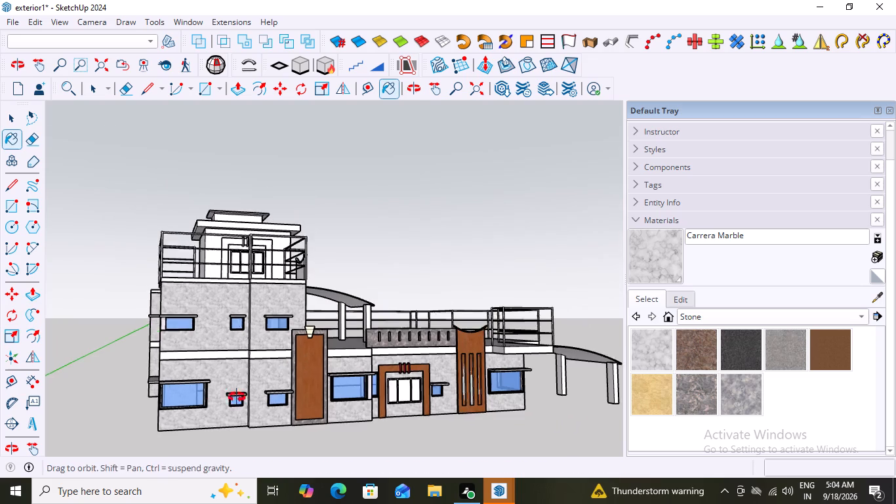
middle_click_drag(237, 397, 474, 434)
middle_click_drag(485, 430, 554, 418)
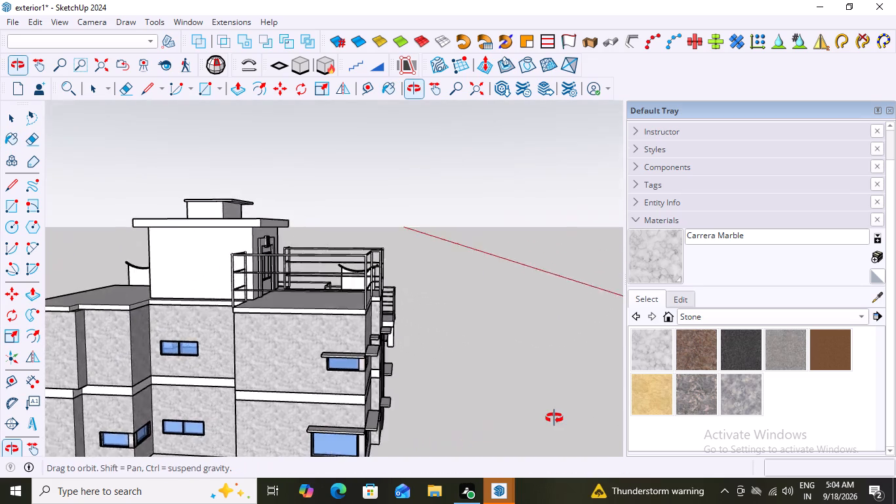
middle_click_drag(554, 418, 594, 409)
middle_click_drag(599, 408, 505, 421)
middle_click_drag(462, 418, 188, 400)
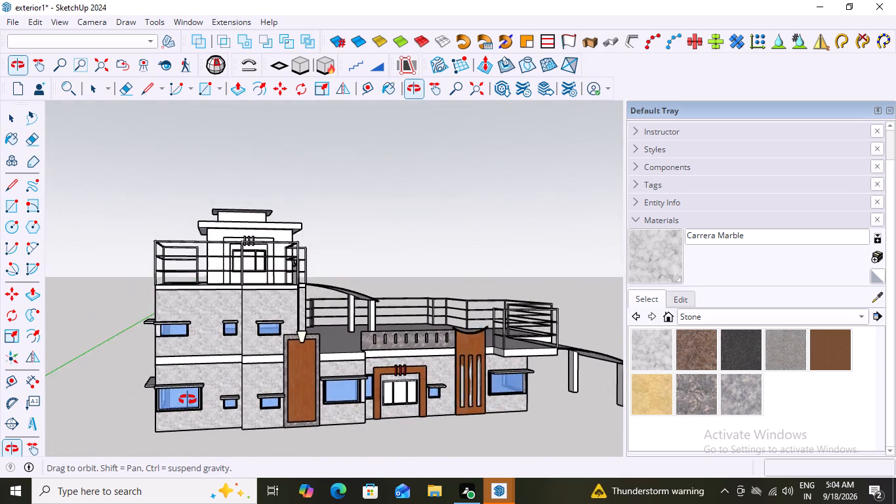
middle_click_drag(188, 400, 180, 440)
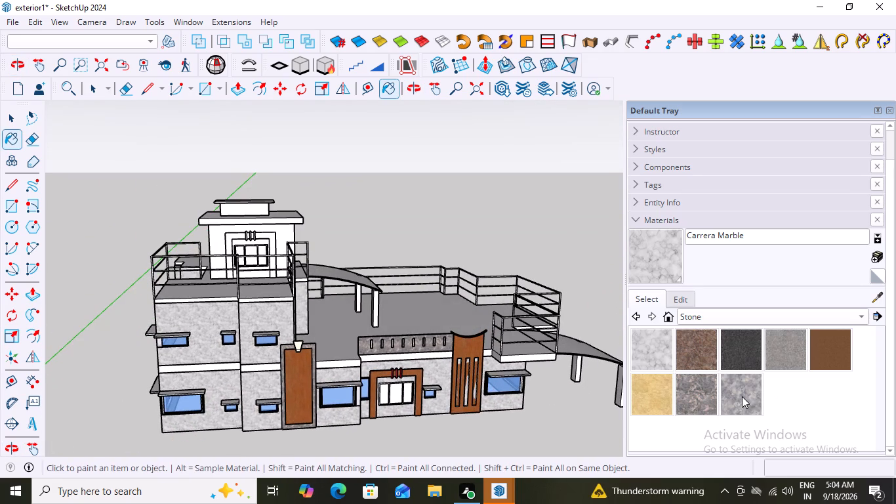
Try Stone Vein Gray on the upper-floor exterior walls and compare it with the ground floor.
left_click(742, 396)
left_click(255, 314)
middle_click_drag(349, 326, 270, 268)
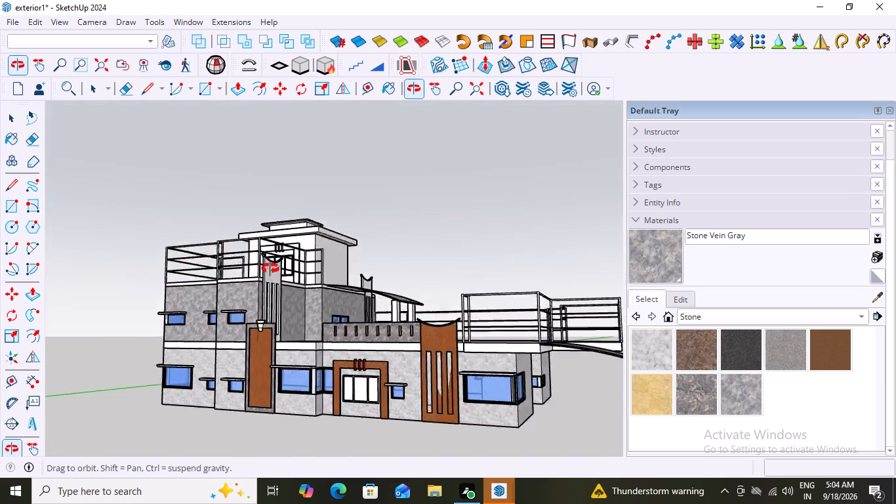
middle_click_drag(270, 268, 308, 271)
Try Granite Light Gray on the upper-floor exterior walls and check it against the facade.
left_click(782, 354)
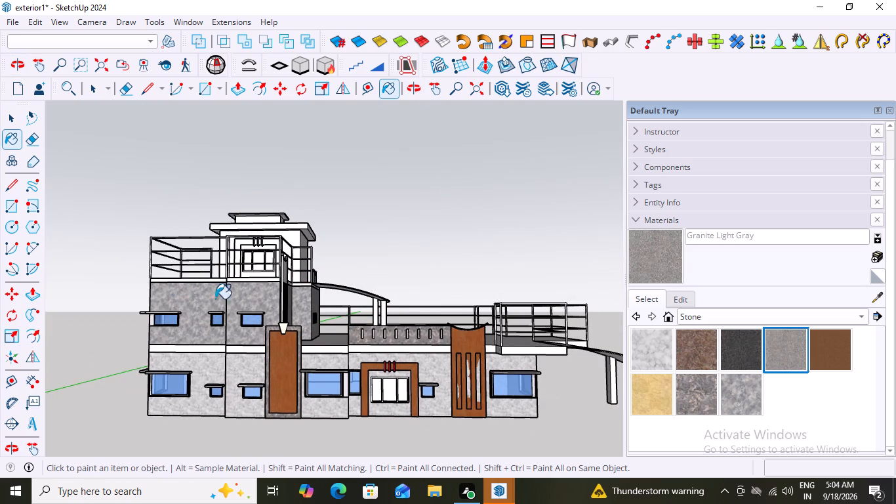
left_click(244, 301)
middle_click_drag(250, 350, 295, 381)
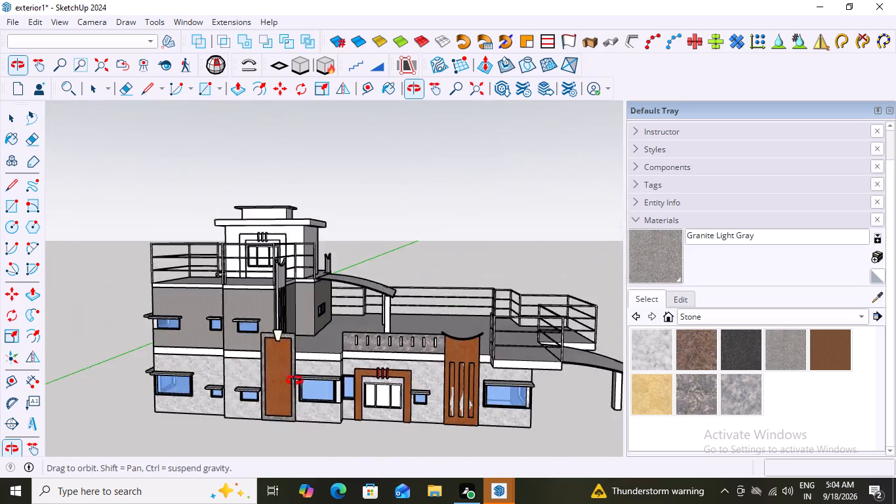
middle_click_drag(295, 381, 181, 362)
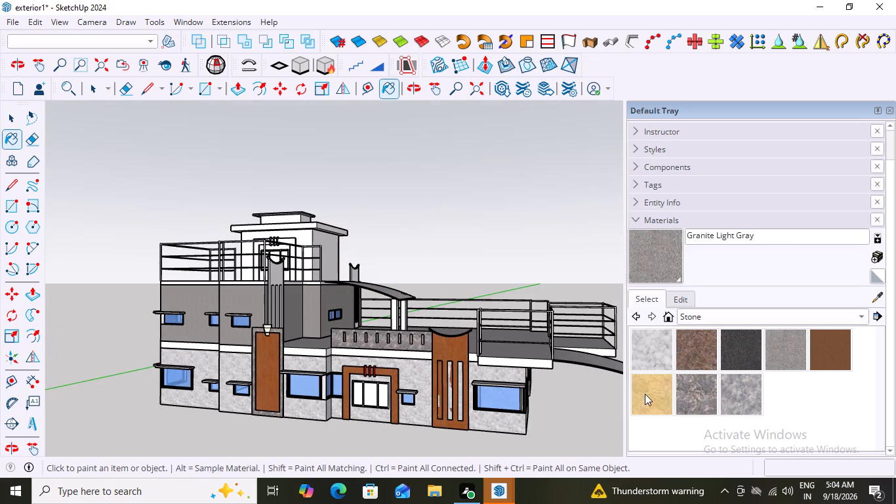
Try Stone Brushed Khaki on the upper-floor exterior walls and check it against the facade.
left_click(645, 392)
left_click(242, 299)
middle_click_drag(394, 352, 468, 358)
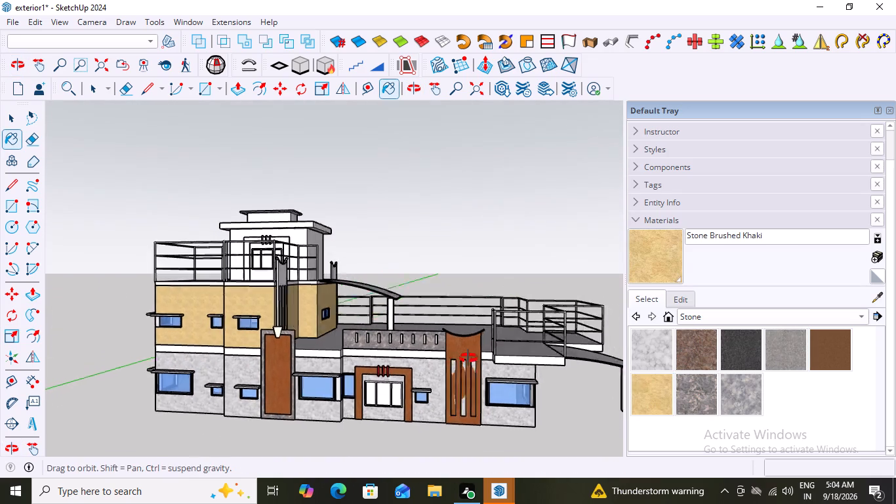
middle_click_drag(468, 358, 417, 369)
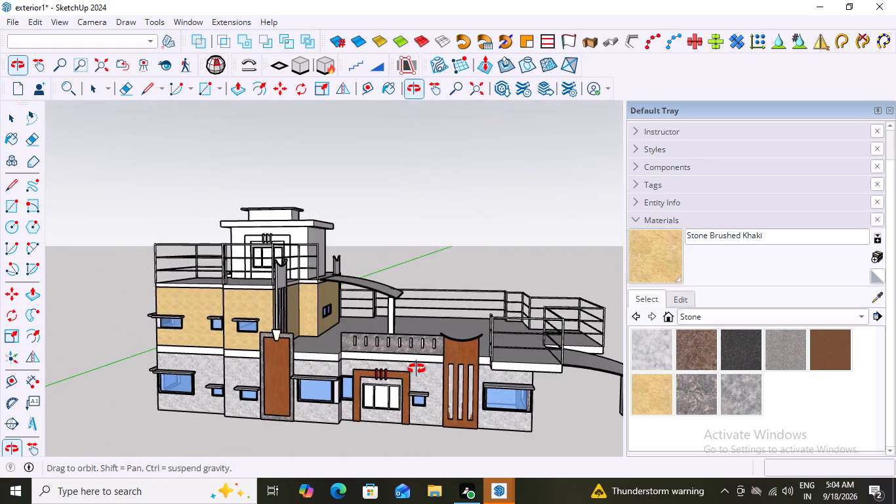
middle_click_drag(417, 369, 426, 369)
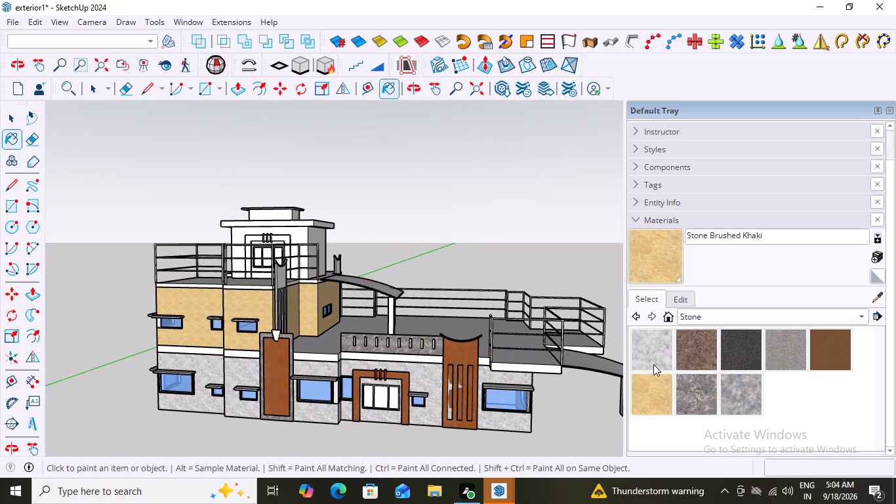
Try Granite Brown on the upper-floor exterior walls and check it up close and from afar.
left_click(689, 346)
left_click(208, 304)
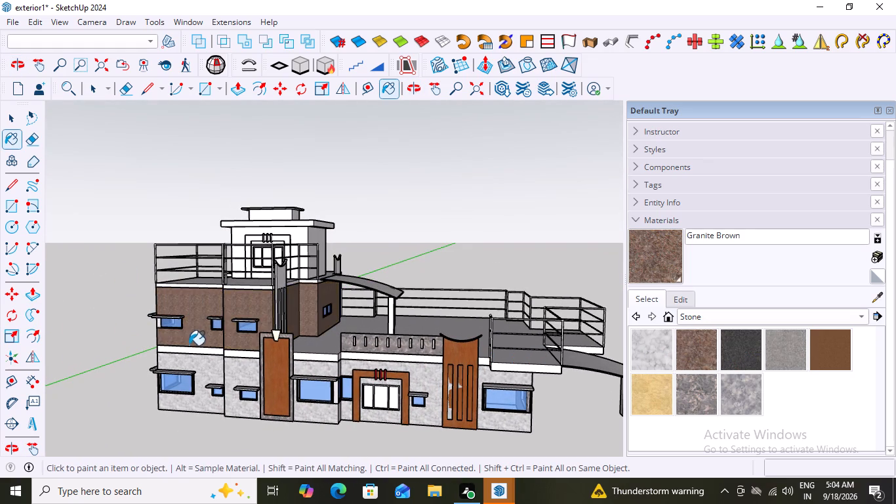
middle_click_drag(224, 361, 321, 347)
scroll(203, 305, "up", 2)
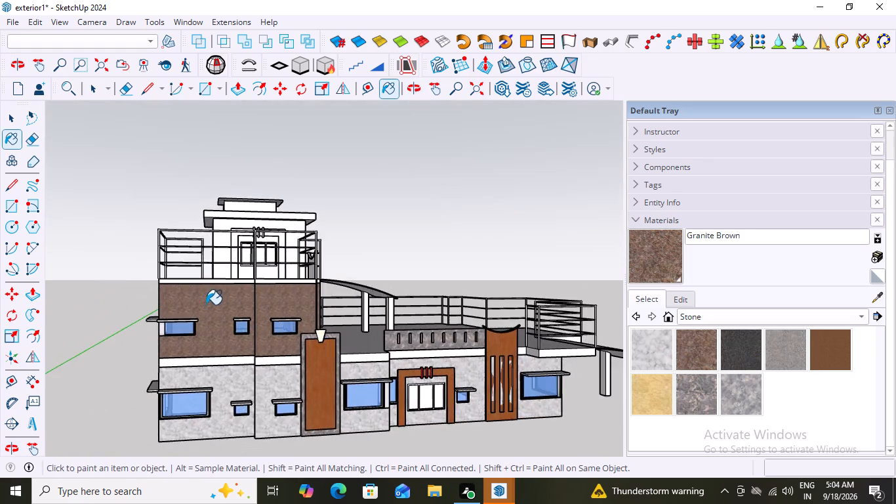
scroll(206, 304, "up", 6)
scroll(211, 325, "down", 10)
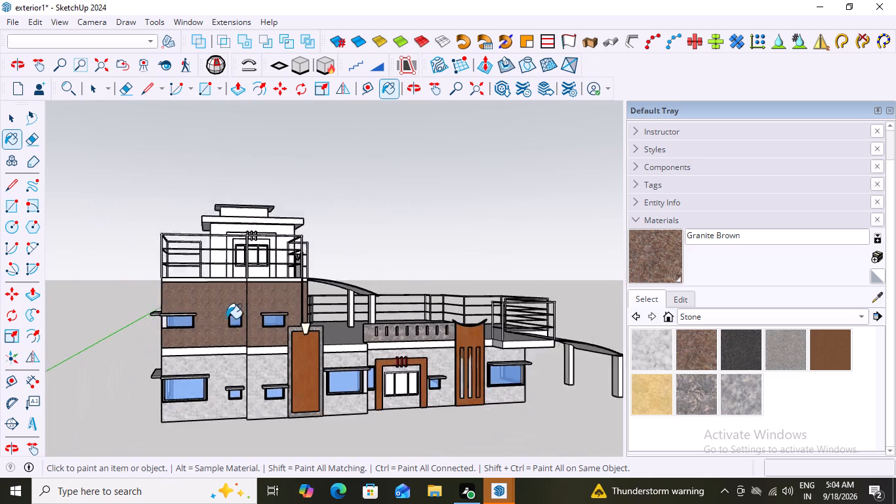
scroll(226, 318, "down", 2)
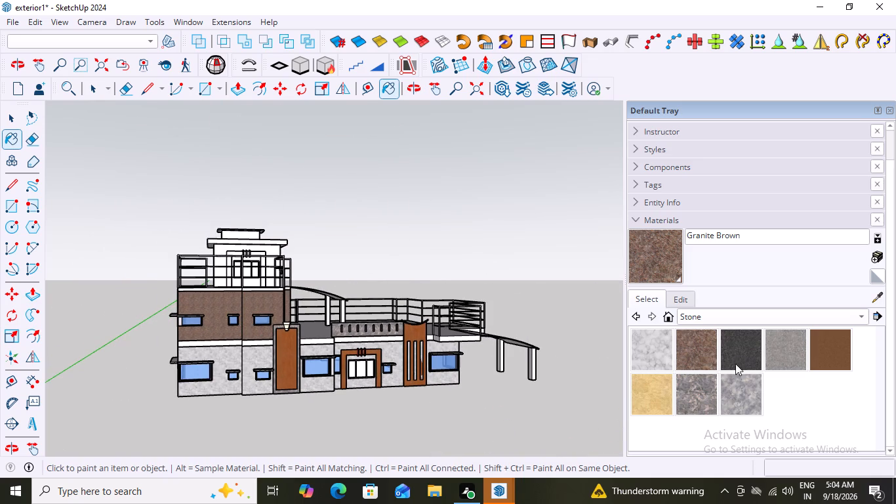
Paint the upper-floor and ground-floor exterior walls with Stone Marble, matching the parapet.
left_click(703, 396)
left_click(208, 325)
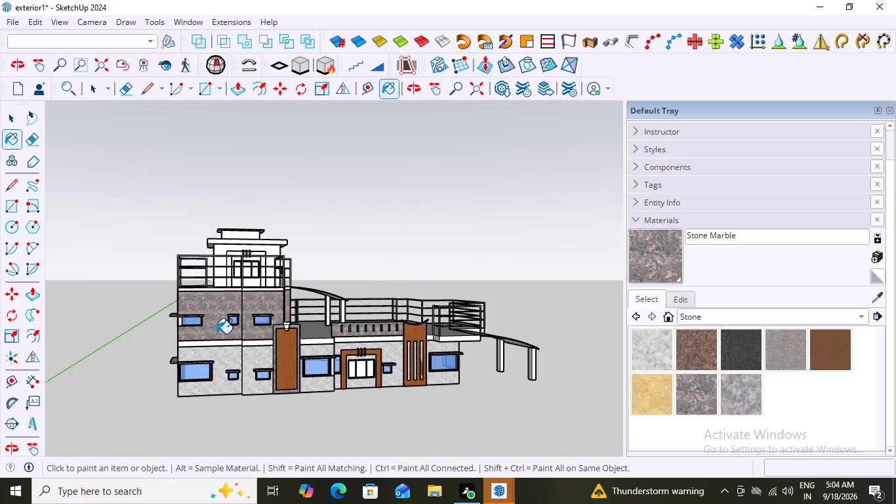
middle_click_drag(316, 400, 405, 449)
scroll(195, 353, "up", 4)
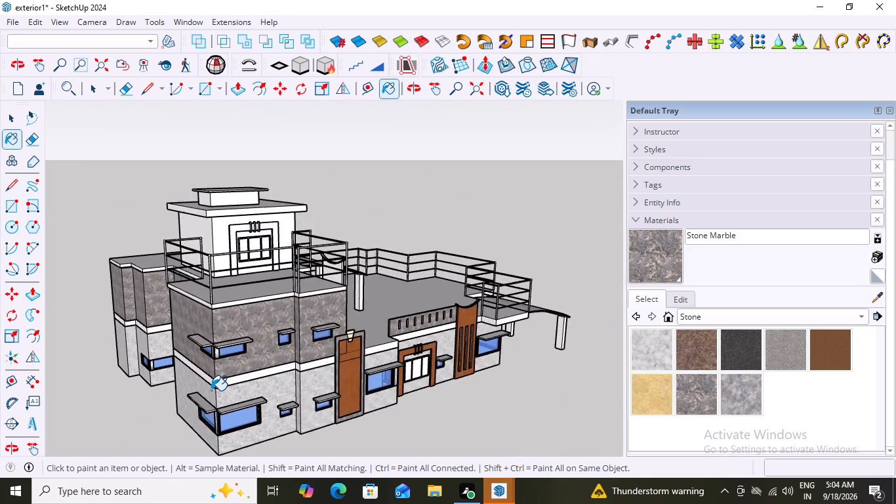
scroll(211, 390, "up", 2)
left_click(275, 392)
Examine the Stone Marble walls from several angles and up close around the entrance.
middle_click_drag(361, 415, 167, 411)
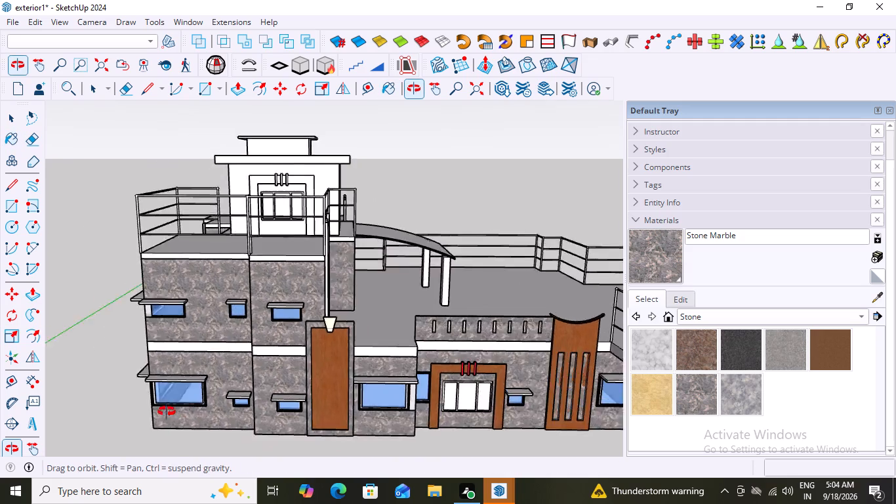
middle_click_drag(167, 411, 91, 378)
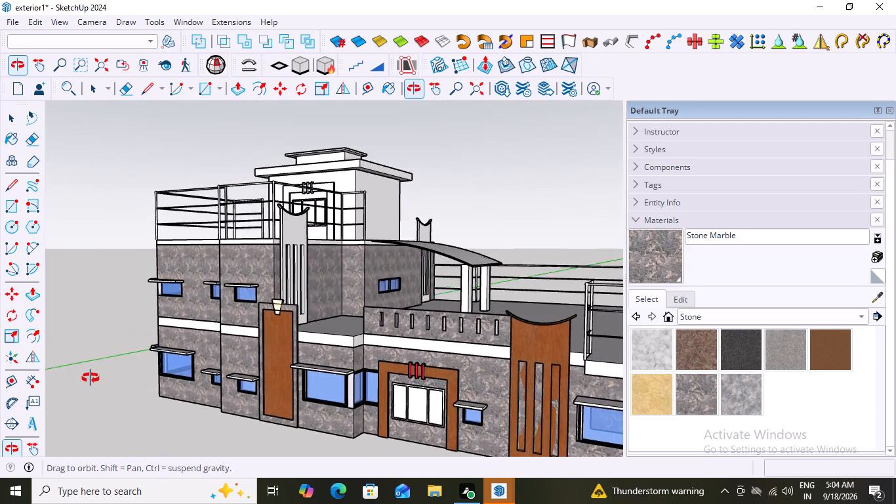
middle_click_drag(91, 378, 211, 381)
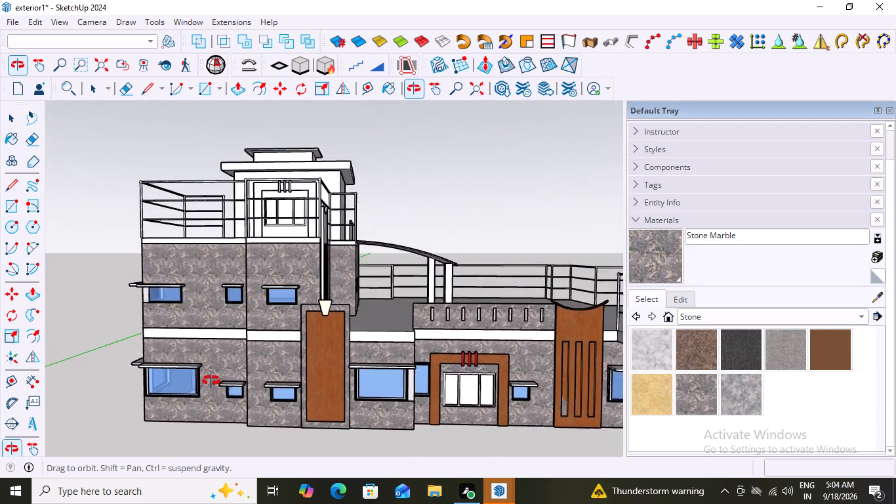
middle_click_drag(211, 381, 430, 390)
middle_click_drag(544, 388, 365, 387)
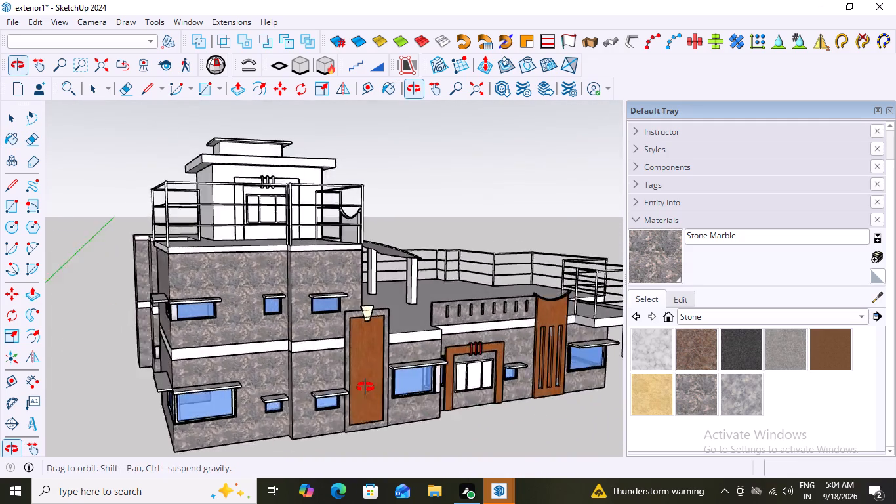
middle_click_drag(365, 387, 262, 383)
scroll(430, 383, "down", 9)
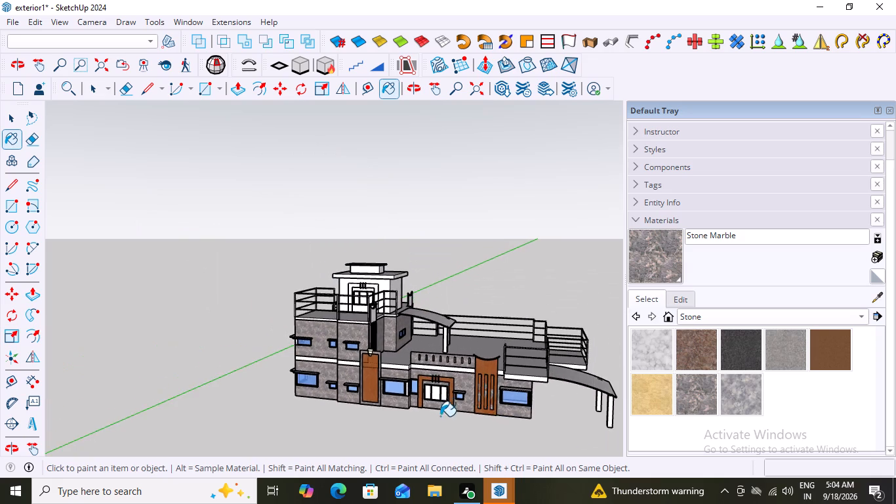
middle_click_drag(459, 430, 560, 413)
middle_click(560, 412)
scroll(560, 411, "up", 10)
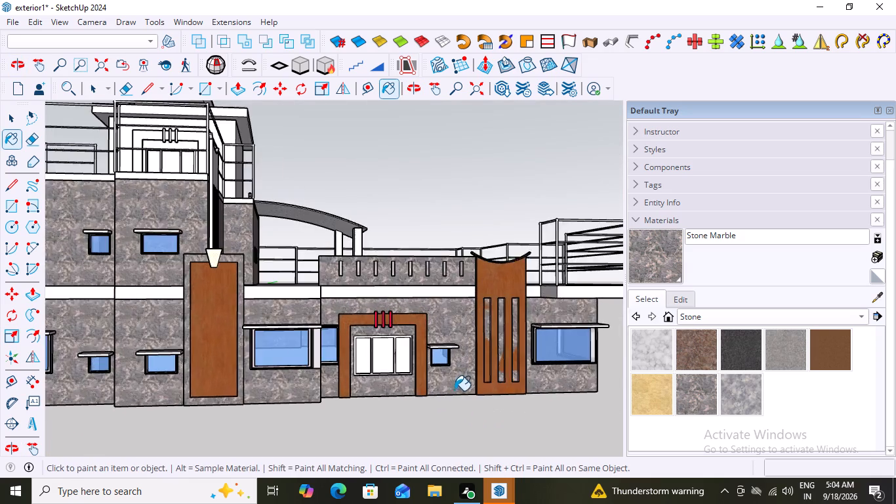
scroll(455, 390, "up", 8)
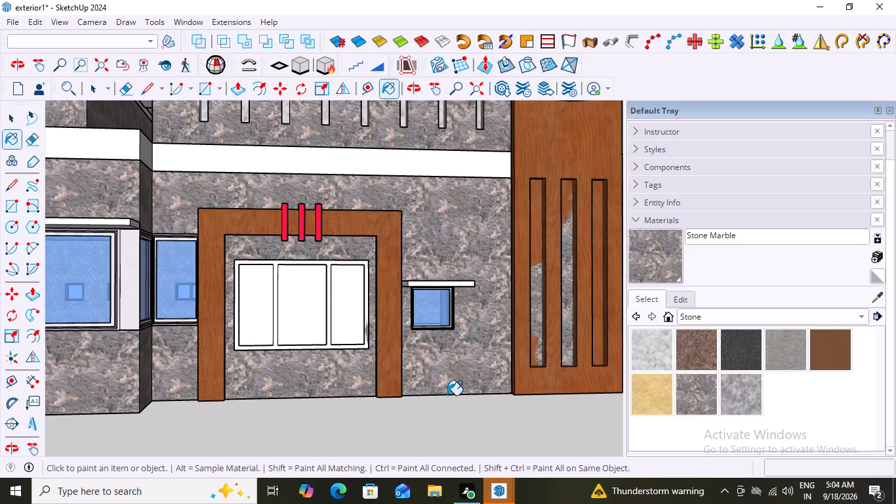
Paint the ground-floor and upper-floor exterior walls with Stone Vein Gray.
scroll(447, 395, "down", 3)
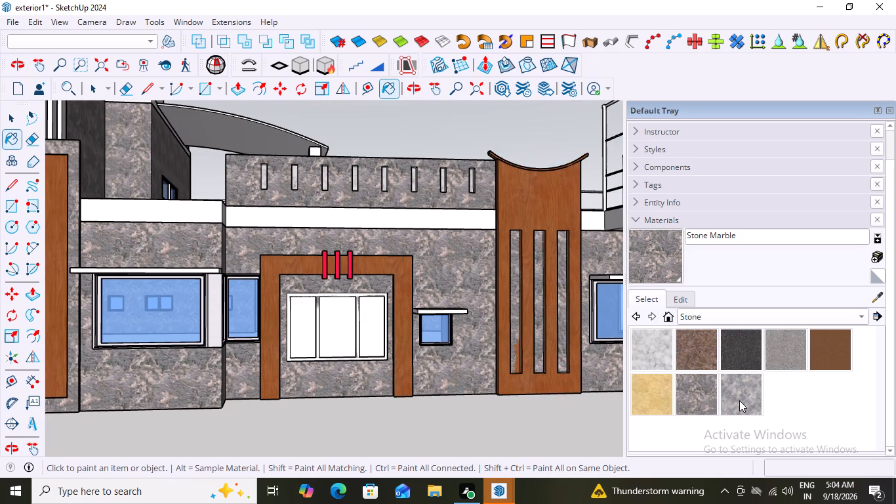
left_click(739, 400)
left_click(456, 285)
scroll(357, 350, "down", 2)
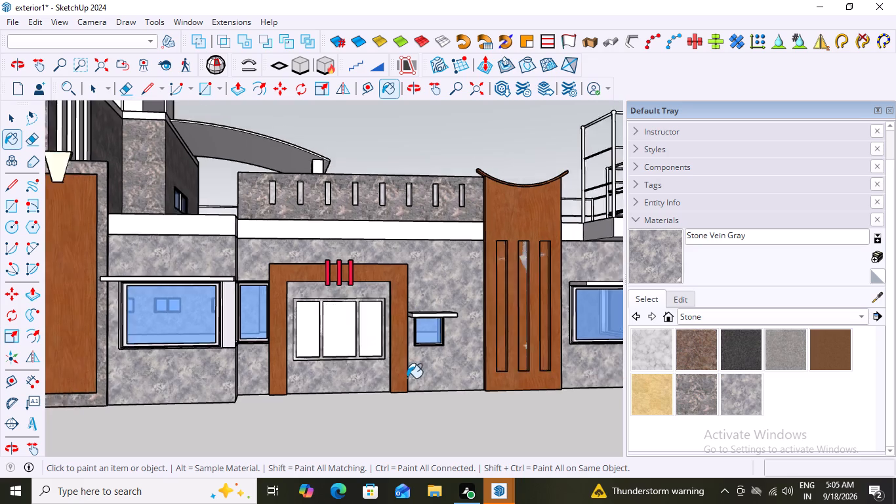
scroll(407, 378, "down", 5)
left_click(150, 222)
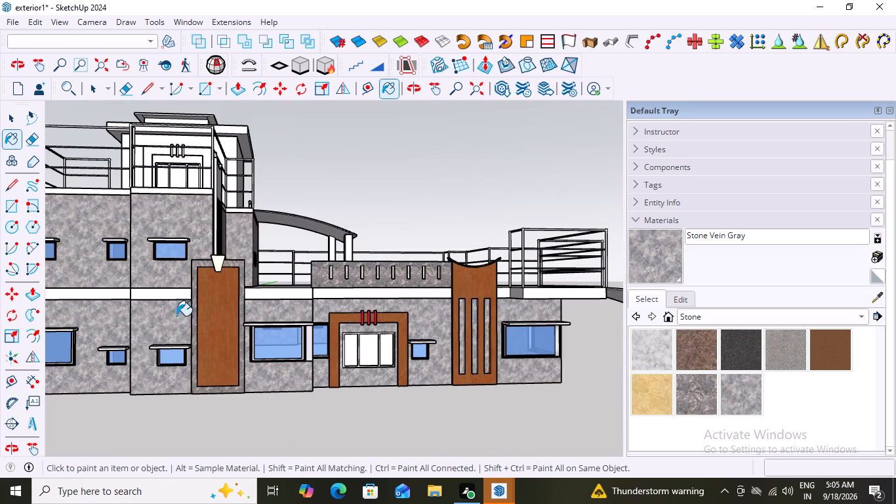
scroll(204, 342, "down", 5)
scroll(283, 394, "down", 2)
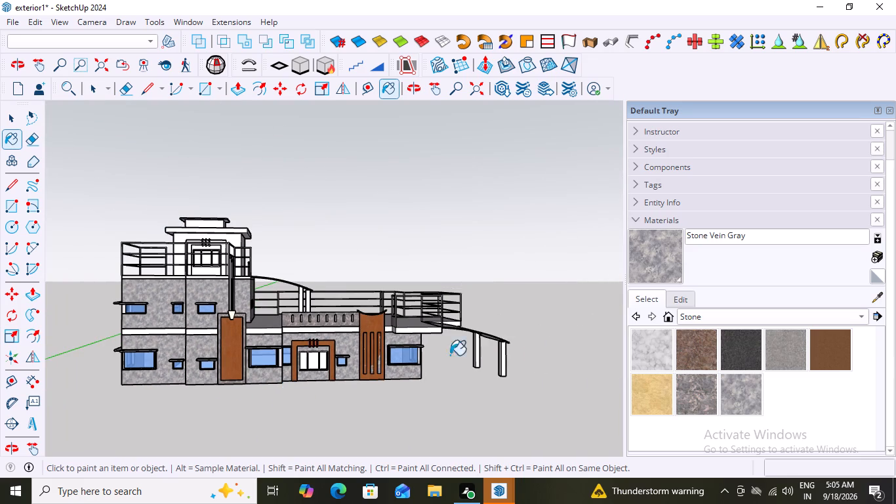
Paint the white horizontal band between the ground and upper floors with Stone Vein Gray.
scroll(392, 351, "up", 2)
scroll(142, 320, "up", 20)
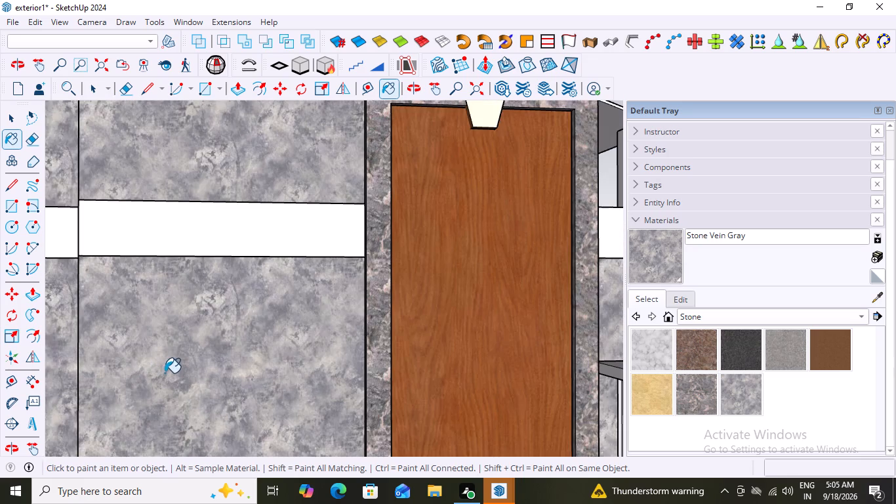
scroll(237, 320, "down", 7)
left_click(241, 274)
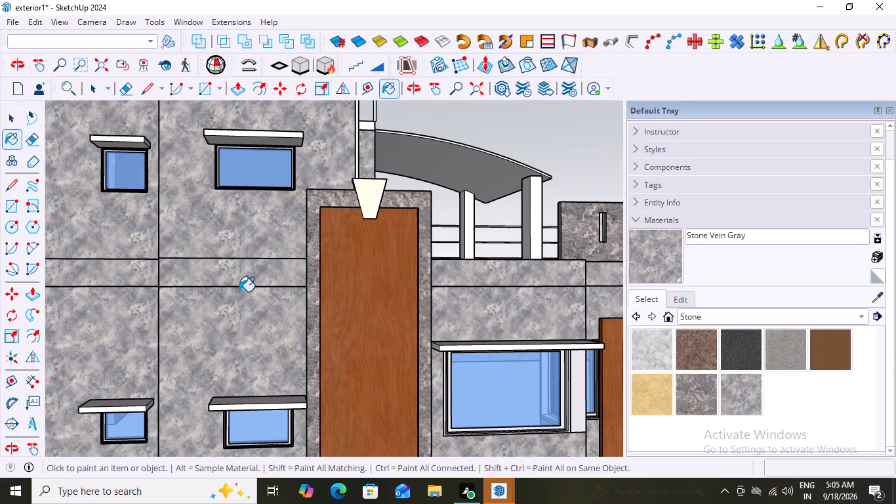
Examine the Stone Vein Gray walls and floor band from the side and across the whole front facade.
scroll(237, 295, "down", 14)
scroll(383, 368, "down", 1)
middle_click_drag(219, 341, 486, 358)
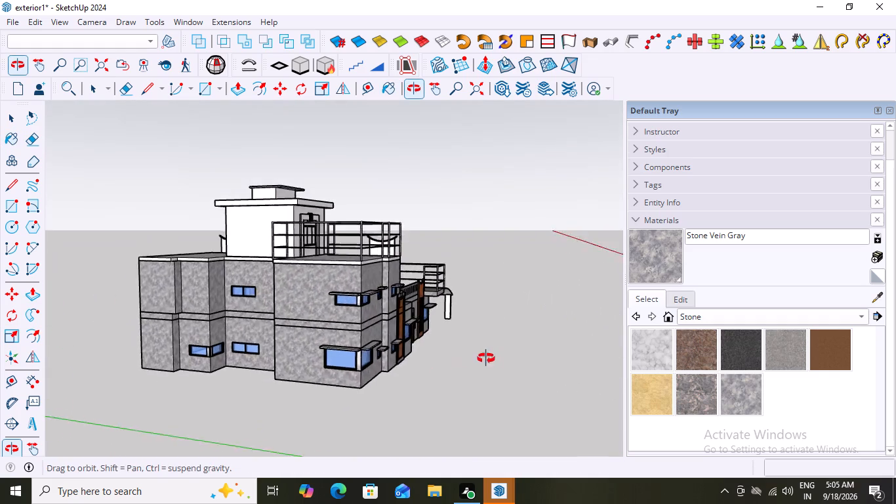
middle_click_drag(486, 358, 230, 354)
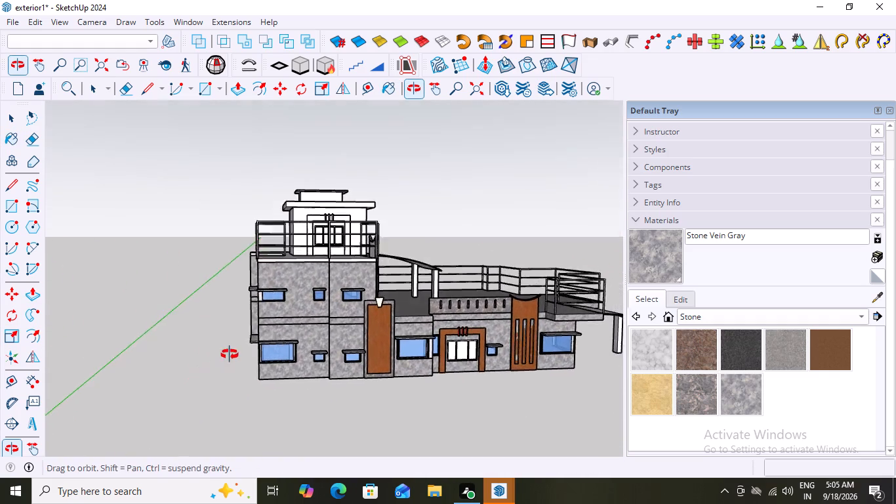
middle_click_drag(230, 354, 195, 331)
scroll(194, 331, "down", 5)
scroll(378, 396, "up", 6)
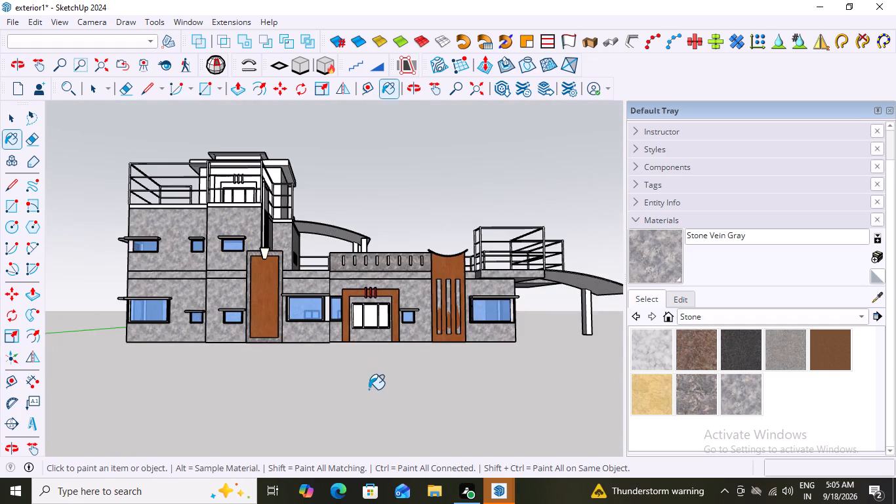
Examine the Stone Vein Gray facade from the front and side, and up close around the entrance and the tall wood panel.
middle_click_drag(349, 375, 363, 421)
scroll(369, 410, "down", 2)
scroll(440, 408, "up", 2)
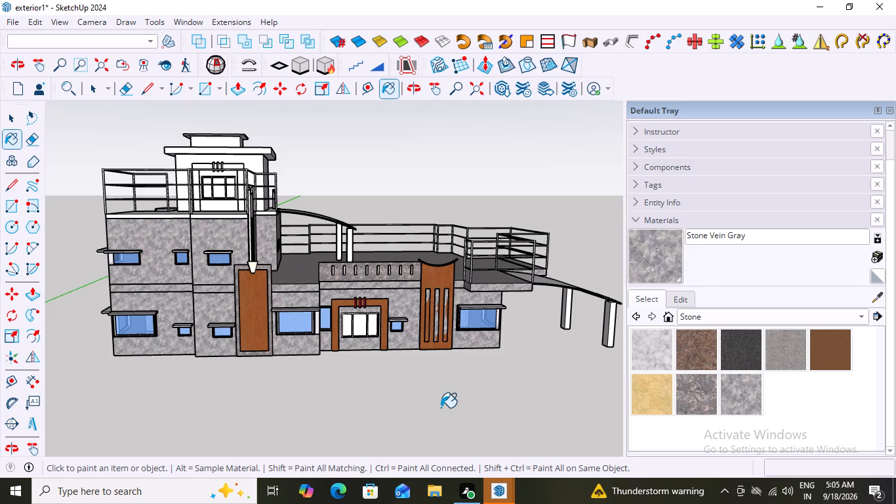
scroll(441, 332, "up", 7)
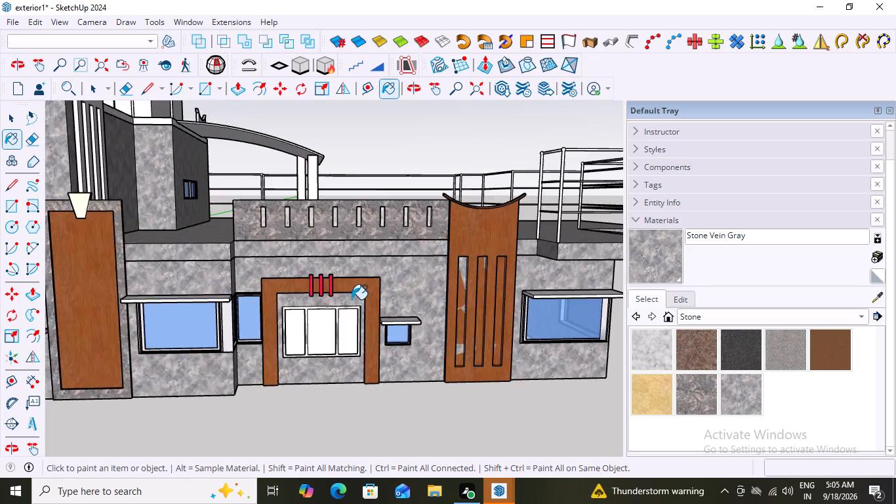
scroll(352, 299, "up", 3)
scroll(374, 307, "down", 20)
scroll(374, 307, "down", 1)
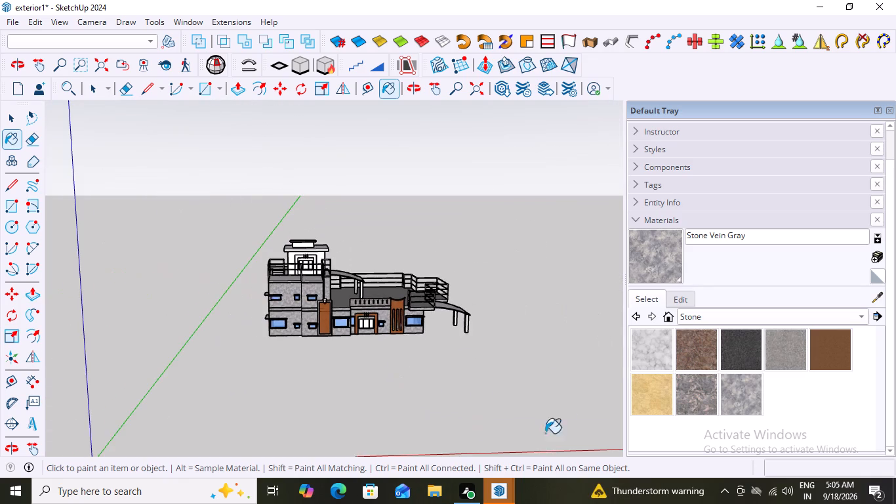
scroll(442, 359, "up", 4)
scroll(358, 316, "up", 9)
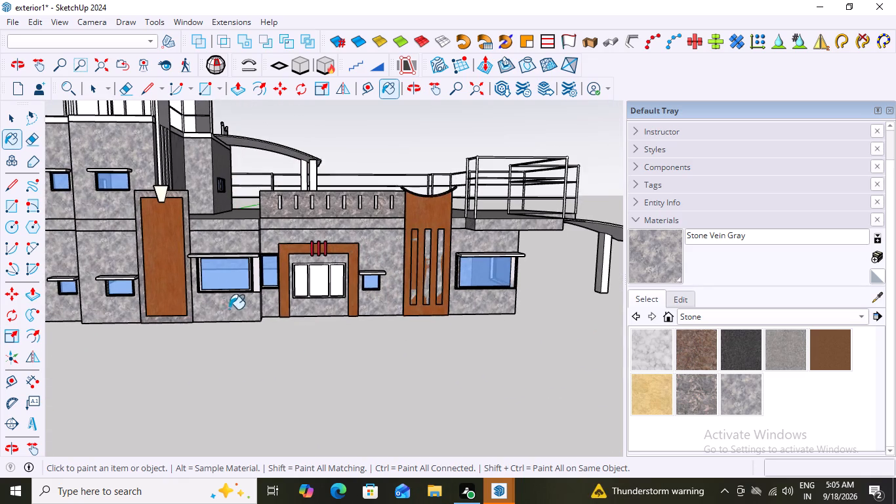
scroll(227, 320, "down", 8)
middle_click_drag(287, 362, 499, 350)
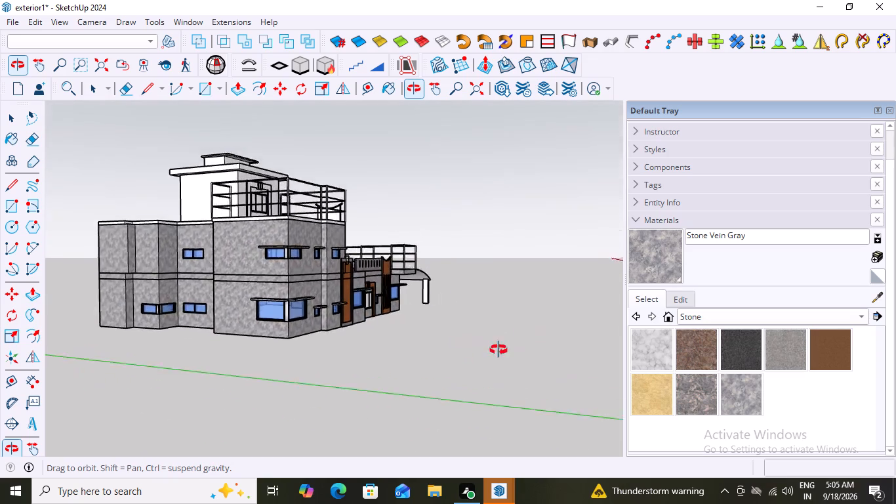
middle_click_drag(499, 350, 209, 346)
scroll(269, 232, "up", 9)
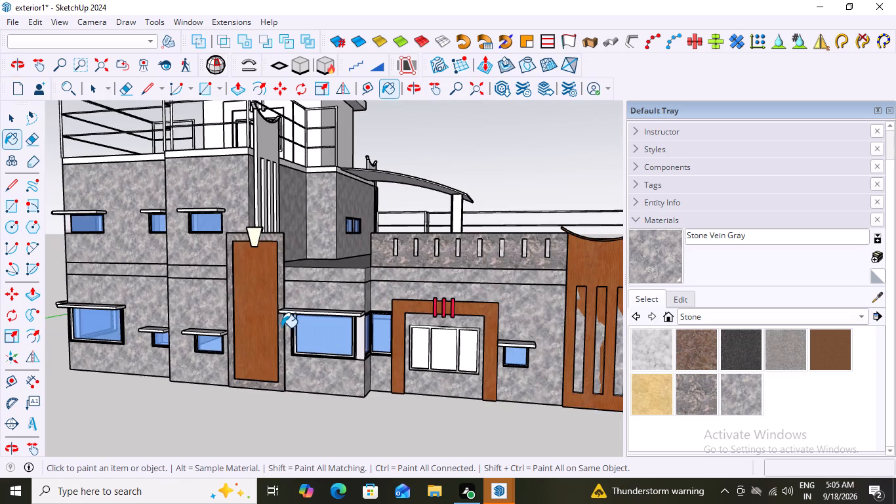
scroll(226, 238, "up", 12)
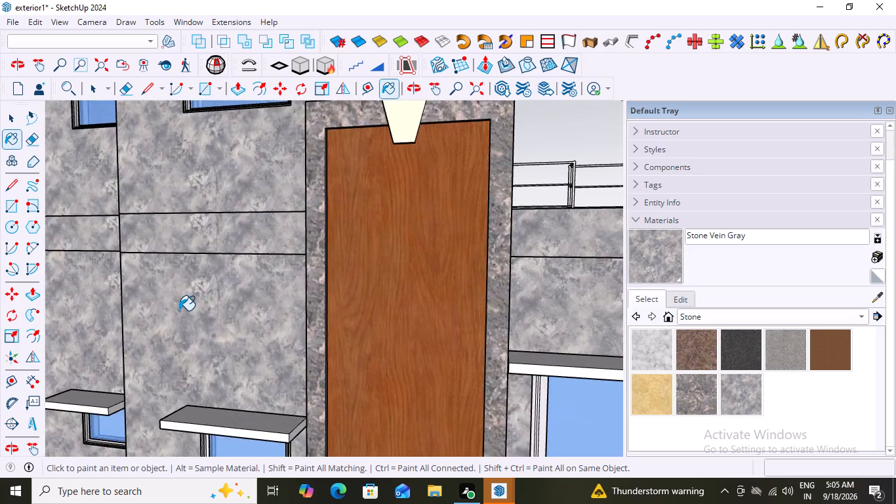
scroll(179, 310, "up", 4)
scroll(183, 311, "down", 17)
scroll(296, 355, "down", 2)
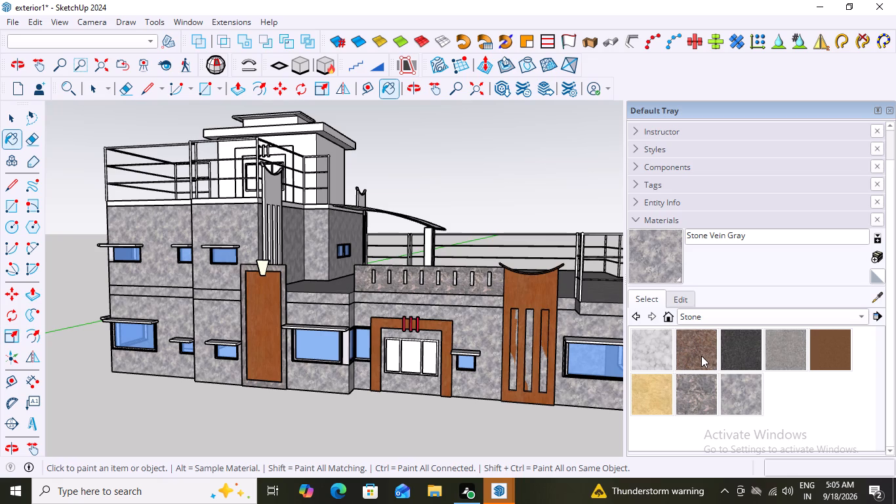
Paint the tall slotted, curved-top panel on the upper-floor wall with Granite Brown.
left_click_drag(701, 356, 684, 358)
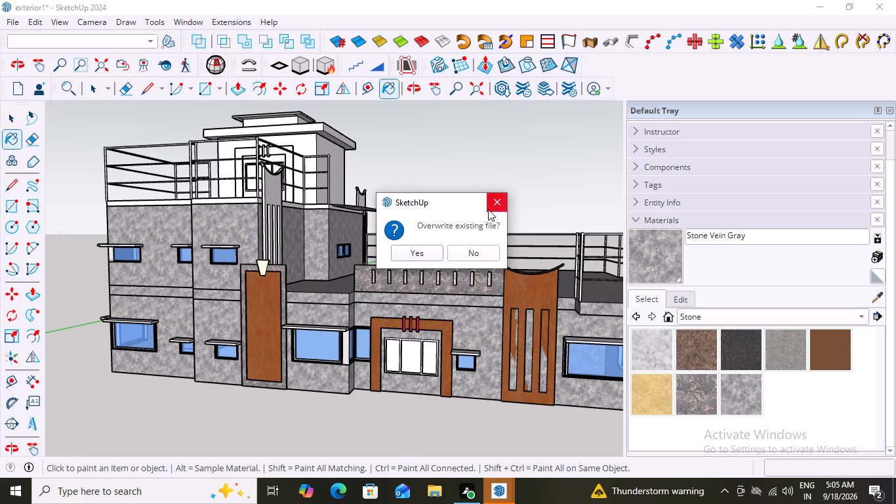
left_click(493, 202)
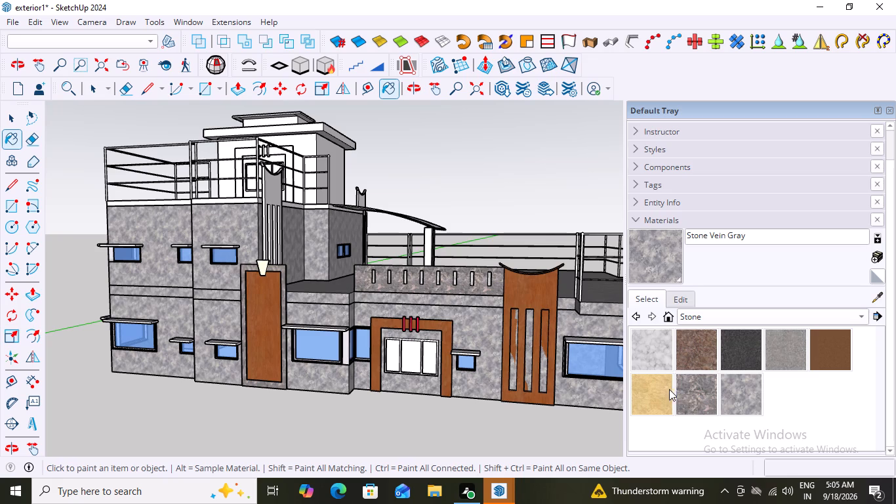
left_click(695, 389)
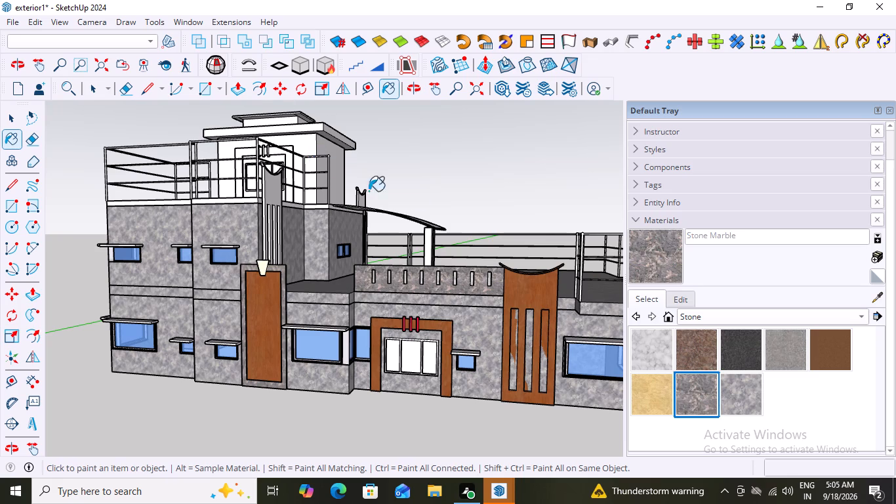
left_click(689, 351)
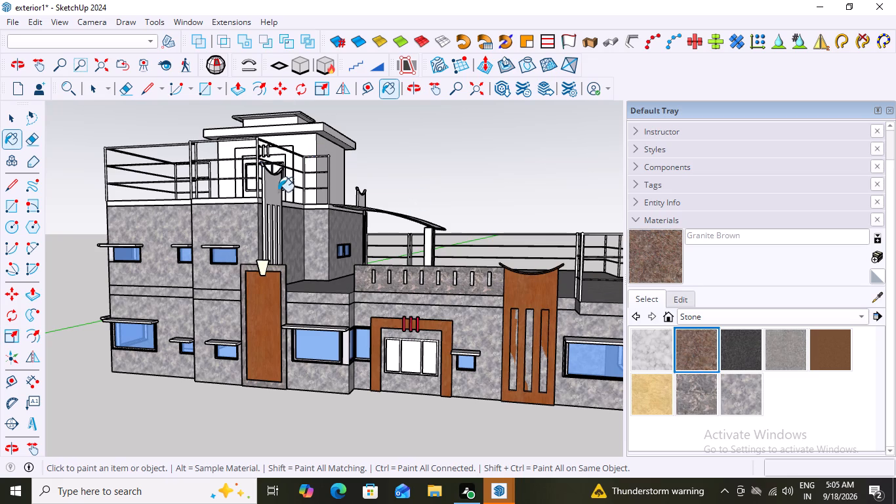
left_click(273, 191)
middle_click_drag(424, 186, 247, 228)
scroll(261, 243, "up", 2)
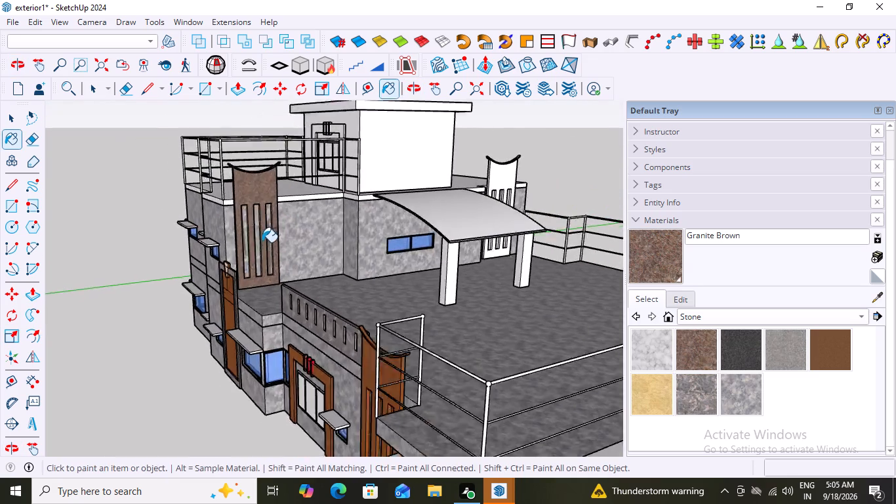
scroll(262, 242, "up", 11)
scroll(241, 270, "down", 10)
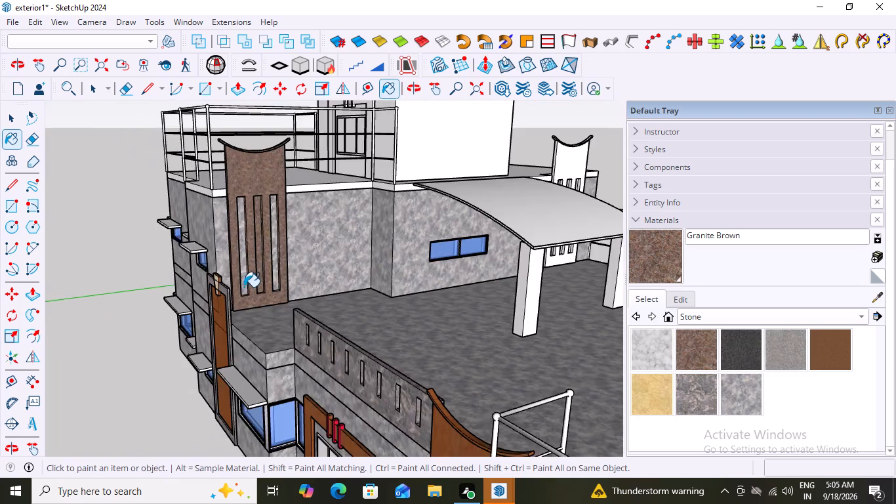
scroll(245, 285, "down", 6)
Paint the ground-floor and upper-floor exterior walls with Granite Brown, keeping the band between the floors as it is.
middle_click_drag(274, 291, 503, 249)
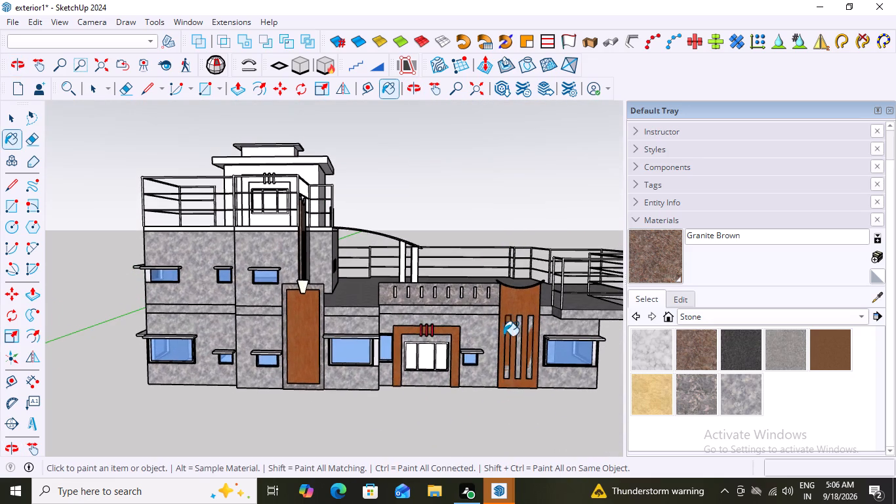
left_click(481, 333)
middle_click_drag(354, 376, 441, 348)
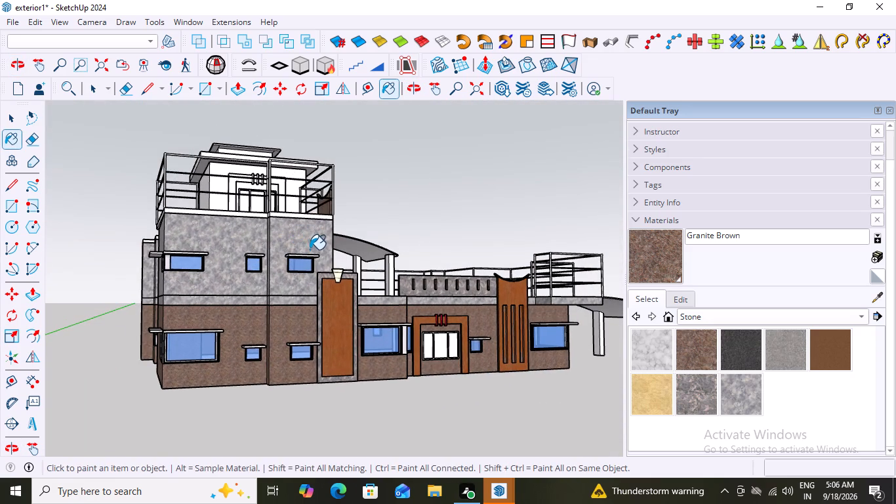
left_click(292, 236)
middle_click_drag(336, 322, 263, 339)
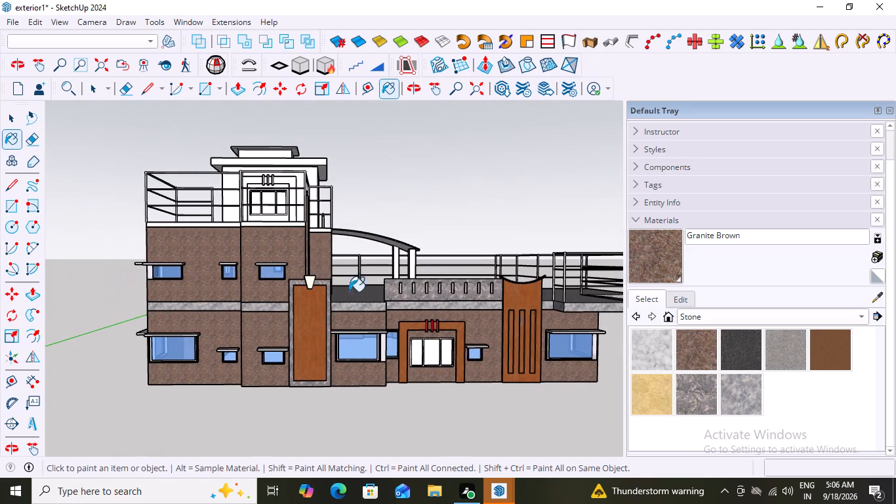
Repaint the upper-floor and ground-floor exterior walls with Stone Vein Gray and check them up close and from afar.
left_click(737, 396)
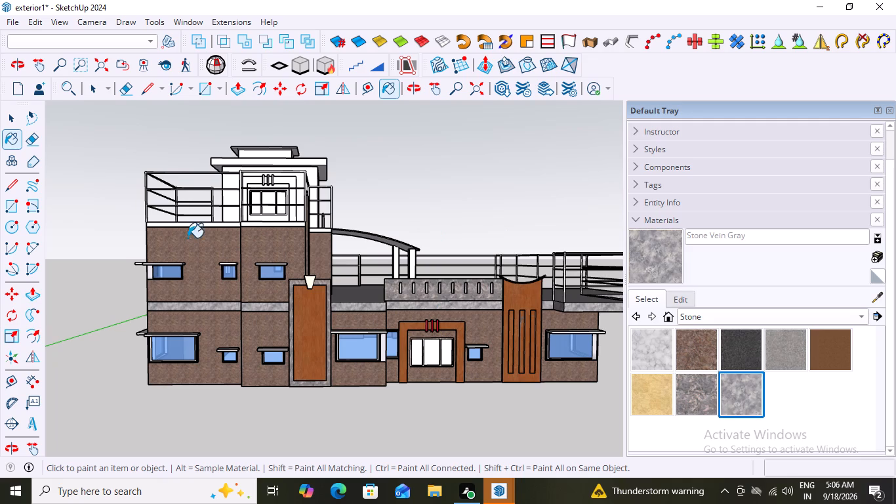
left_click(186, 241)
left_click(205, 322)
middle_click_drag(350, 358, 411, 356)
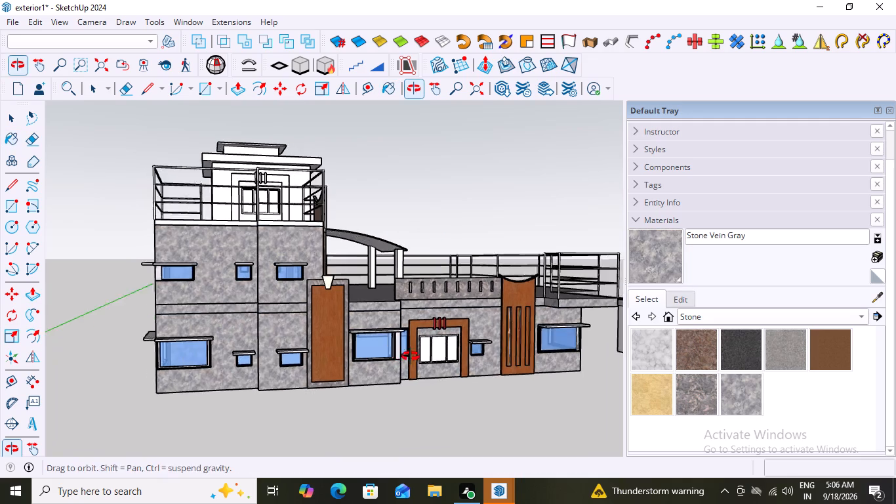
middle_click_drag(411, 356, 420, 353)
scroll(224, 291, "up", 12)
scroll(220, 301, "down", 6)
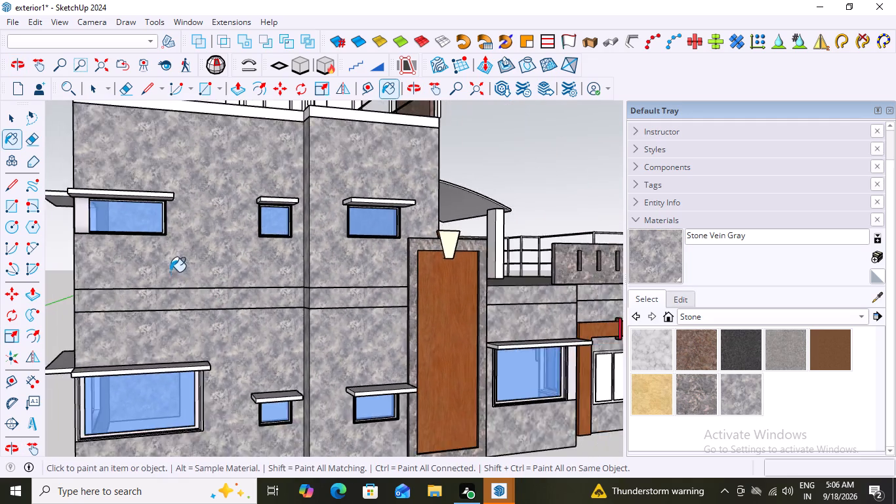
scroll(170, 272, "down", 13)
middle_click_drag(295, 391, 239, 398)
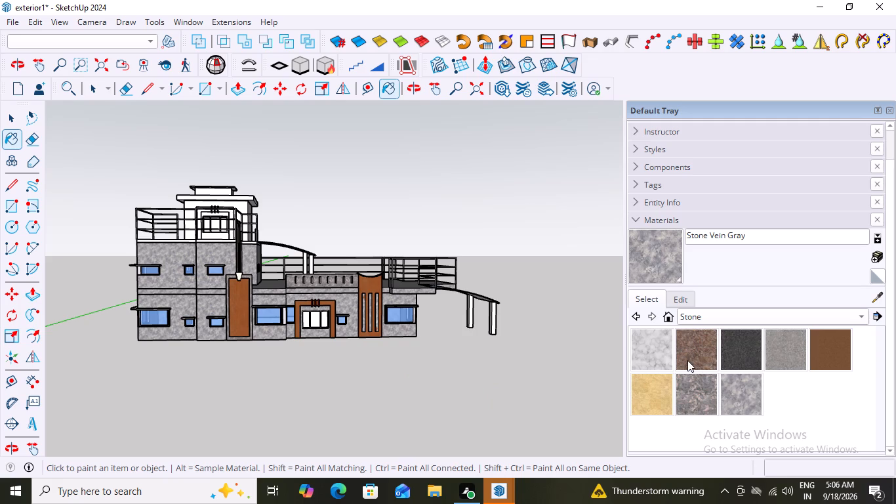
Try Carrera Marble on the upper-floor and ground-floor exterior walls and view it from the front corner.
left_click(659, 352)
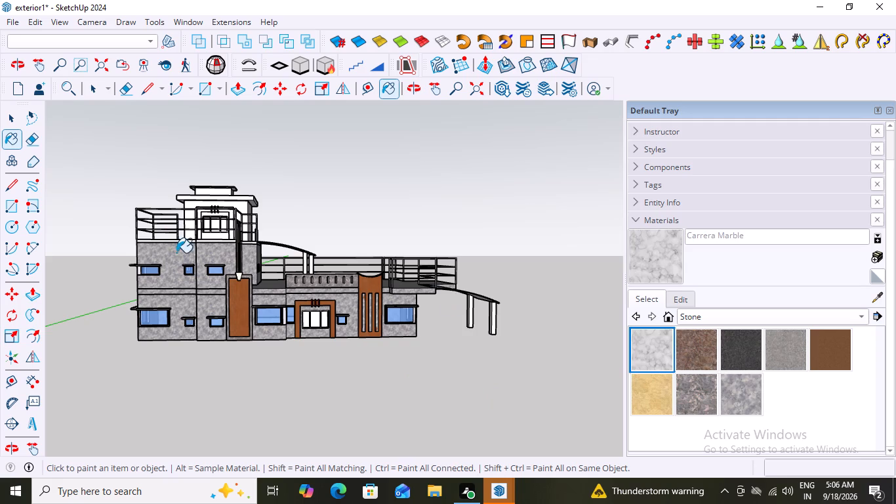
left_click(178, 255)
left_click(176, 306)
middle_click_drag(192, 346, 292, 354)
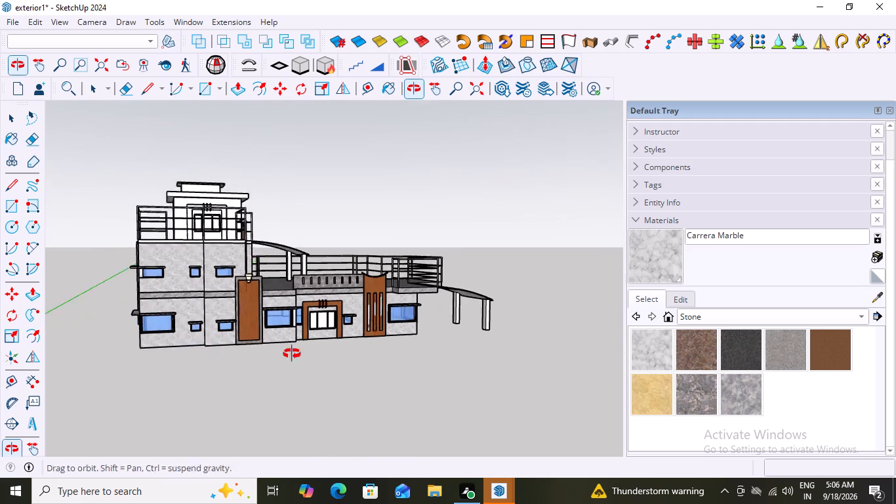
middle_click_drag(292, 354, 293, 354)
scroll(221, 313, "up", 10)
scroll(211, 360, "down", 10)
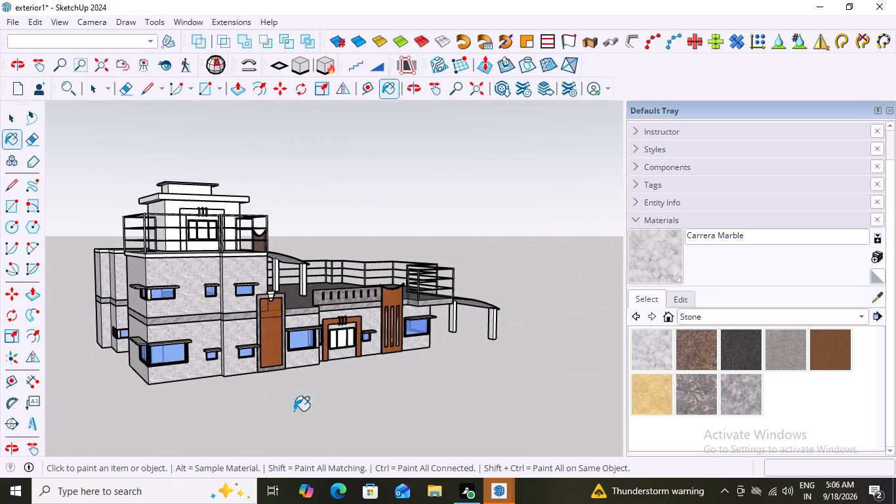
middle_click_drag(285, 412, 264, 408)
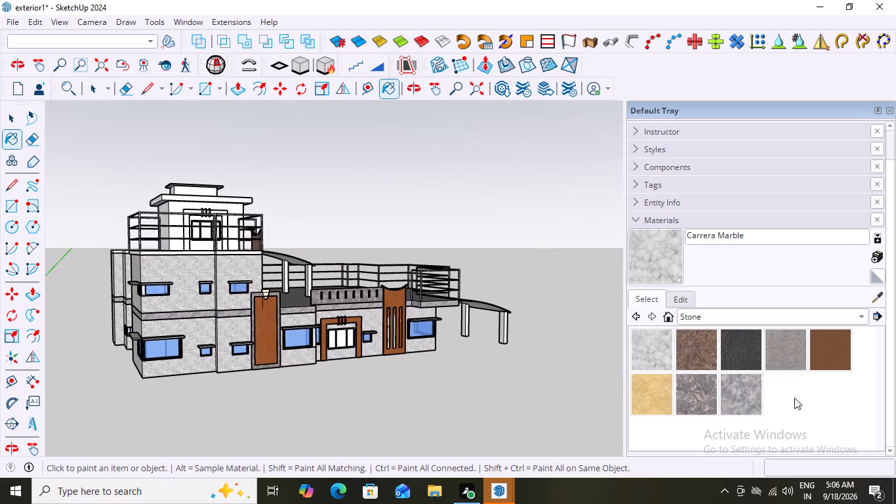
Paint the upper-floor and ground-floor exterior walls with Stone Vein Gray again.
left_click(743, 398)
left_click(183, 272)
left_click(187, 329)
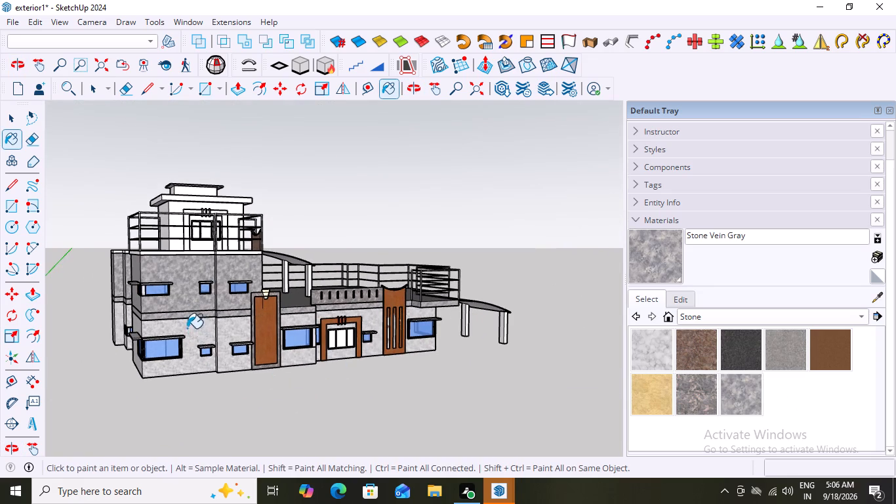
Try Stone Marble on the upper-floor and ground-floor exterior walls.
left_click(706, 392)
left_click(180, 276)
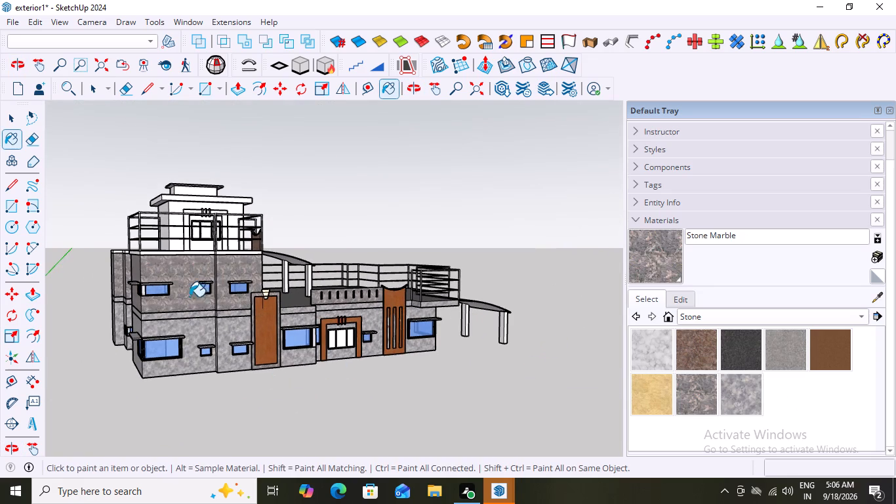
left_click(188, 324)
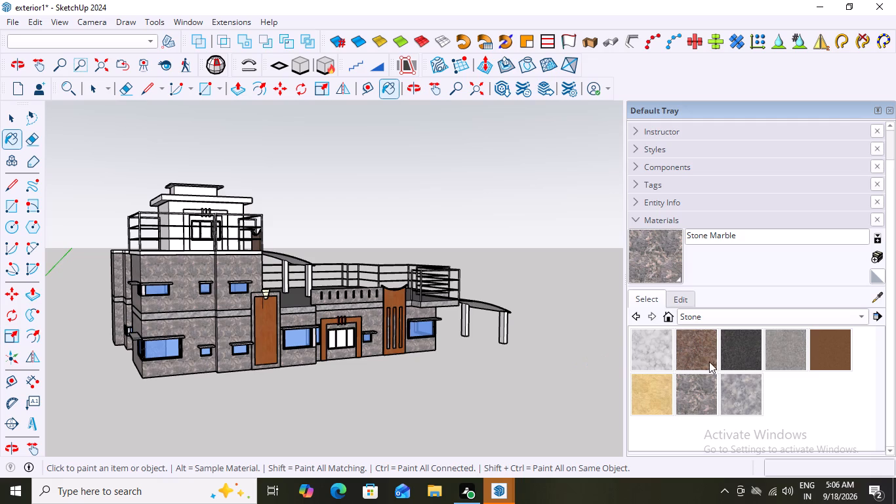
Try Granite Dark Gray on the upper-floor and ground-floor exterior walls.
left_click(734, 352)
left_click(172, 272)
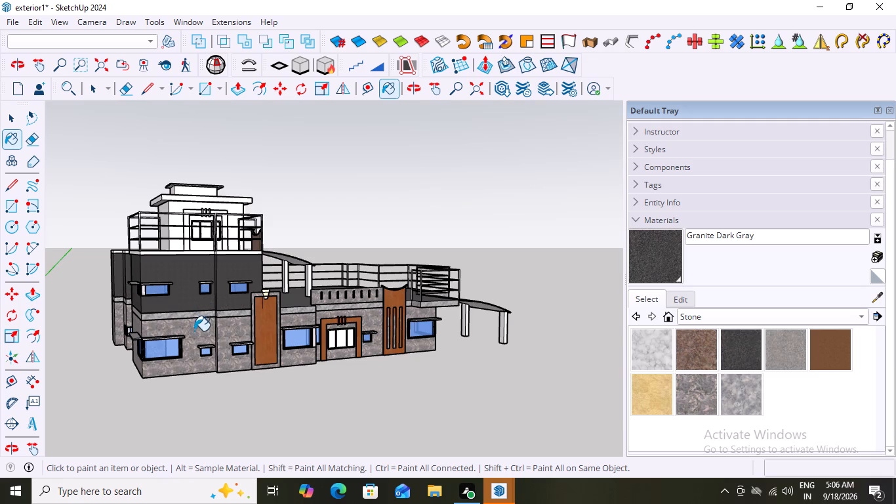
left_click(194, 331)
Examine the Granite Dark Gray walls against the gray floor band and wood features, up close and across the whole facade.
middle_click_drag(307, 371, 234, 390)
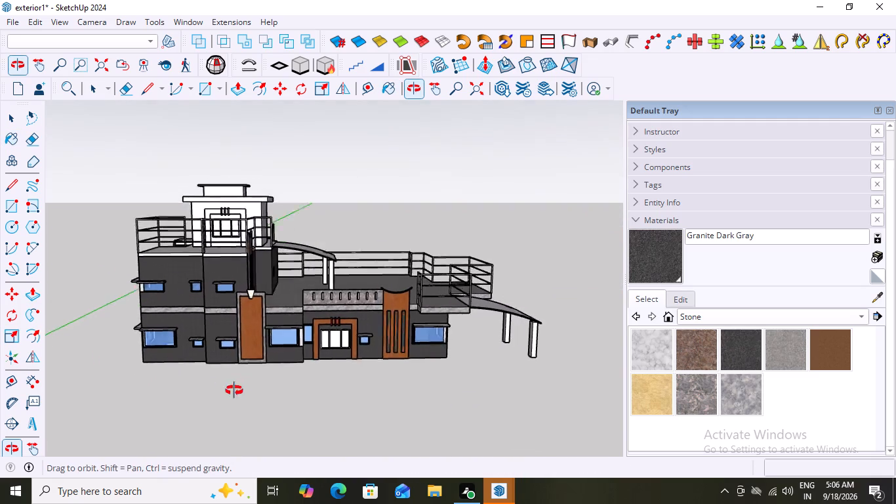
middle_click_drag(234, 390, 239, 390)
scroll(176, 331, "up", 18)
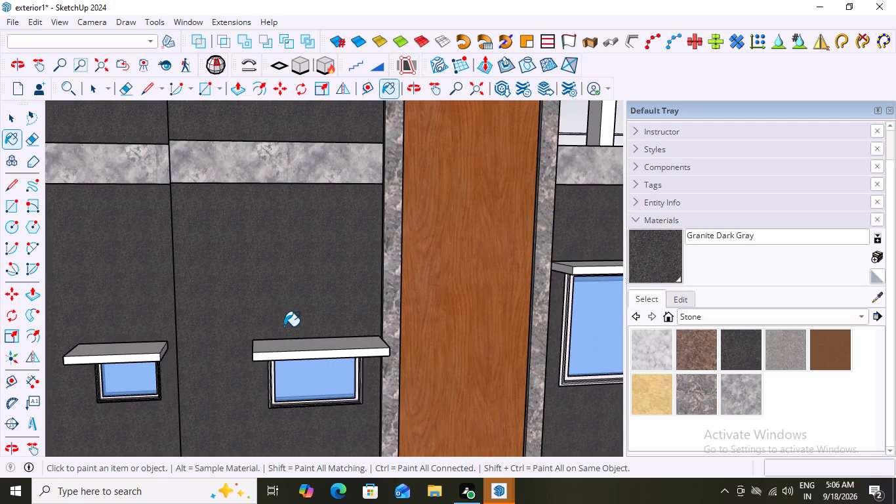
scroll(259, 313, "down", 11)
scroll(189, 324, "down", 10)
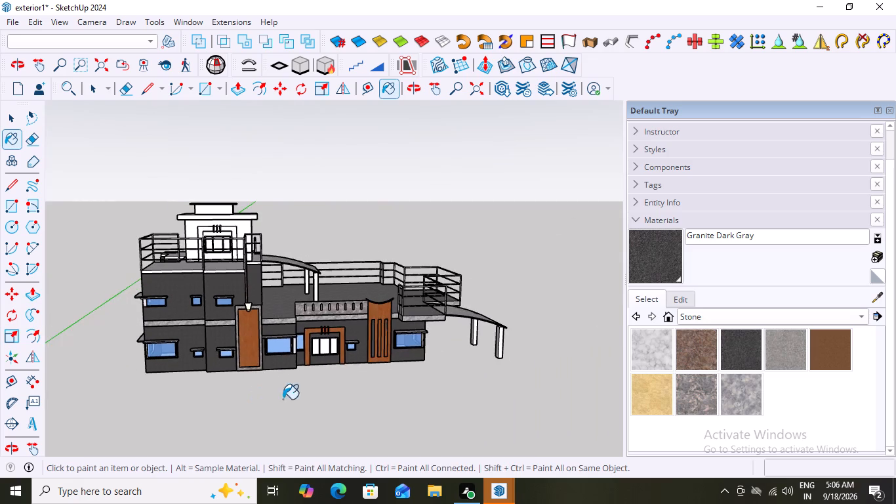
middle_click_drag(369, 398, 380, 398)
scroll(380, 398, "up", 2)
scroll(380, 398, "down", 5)
middle_click_drag(305, 389, 293, 388)
scroll(293, 388, "up", 3)
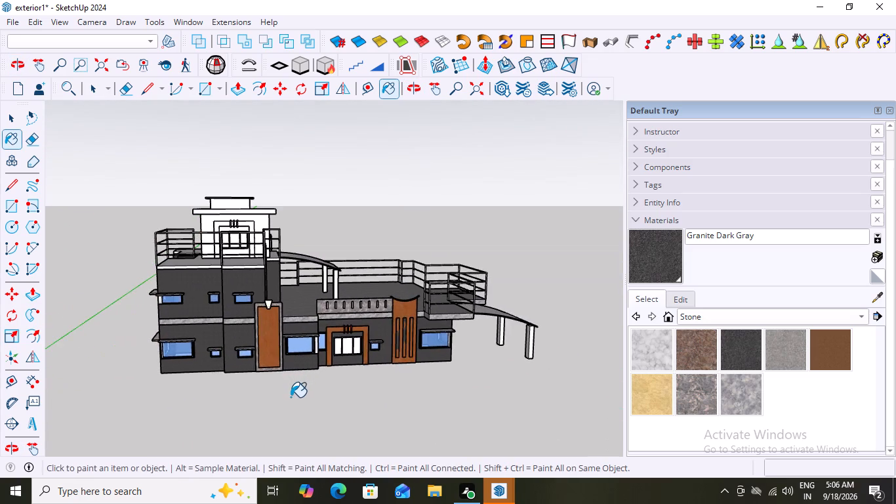
scroll(291, 397, "up", 2)
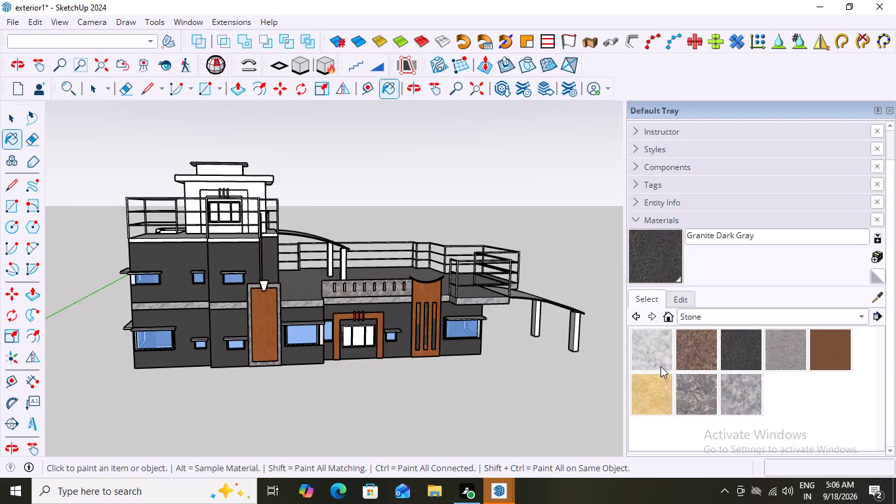
Paint the upper-floor and ground-floor exterior walls with Granite Brown.
left_click(694, 358)
left_click(193, 261)
left_click(196, 329)
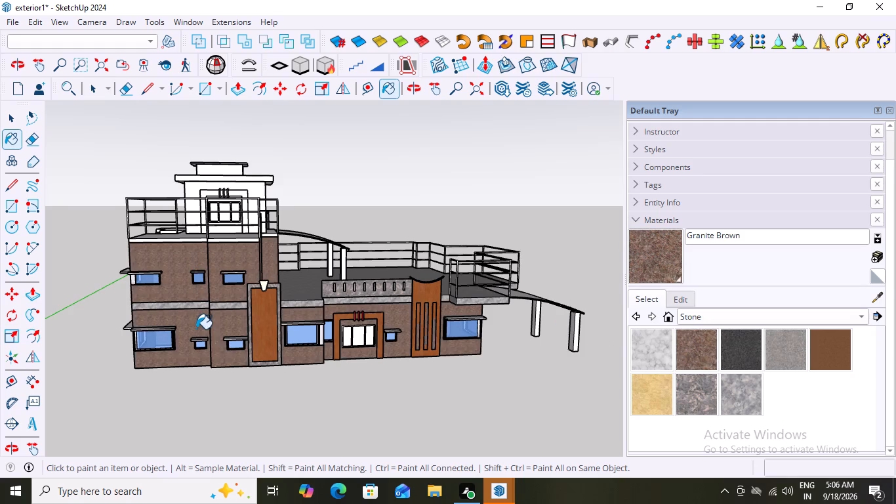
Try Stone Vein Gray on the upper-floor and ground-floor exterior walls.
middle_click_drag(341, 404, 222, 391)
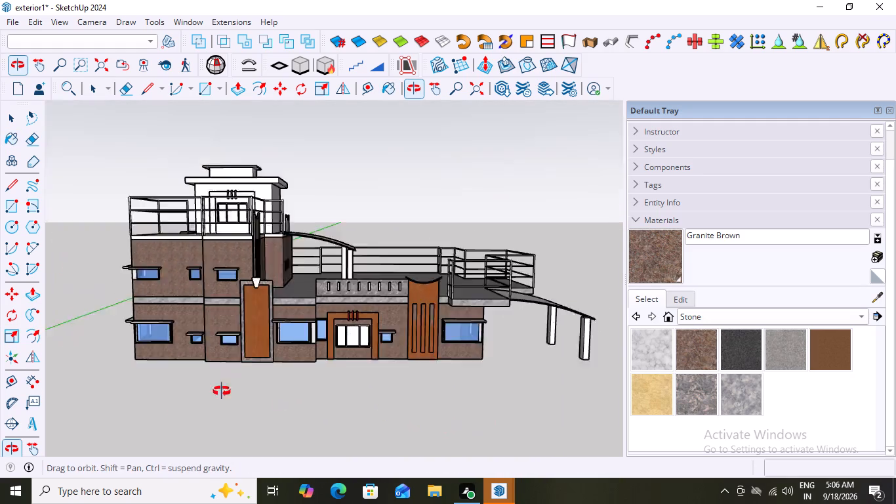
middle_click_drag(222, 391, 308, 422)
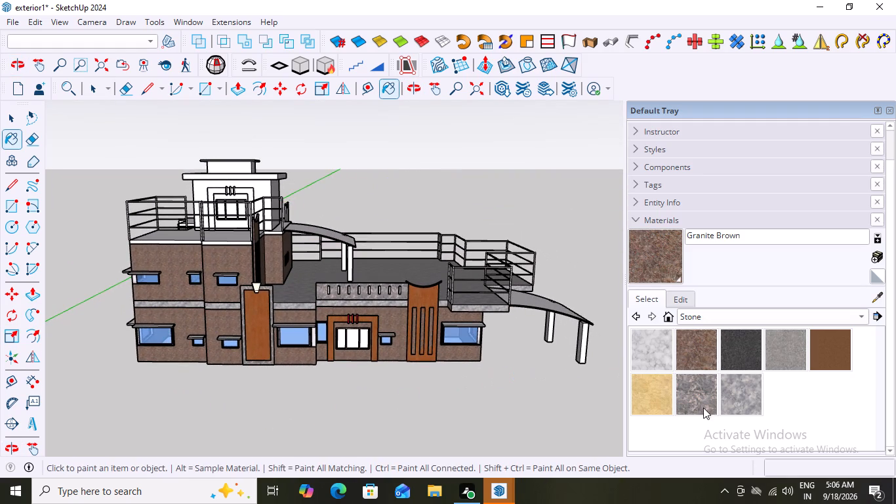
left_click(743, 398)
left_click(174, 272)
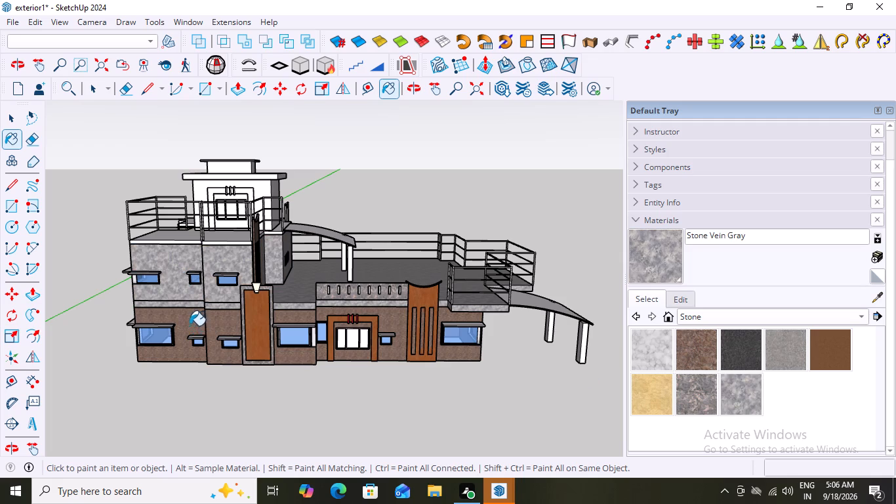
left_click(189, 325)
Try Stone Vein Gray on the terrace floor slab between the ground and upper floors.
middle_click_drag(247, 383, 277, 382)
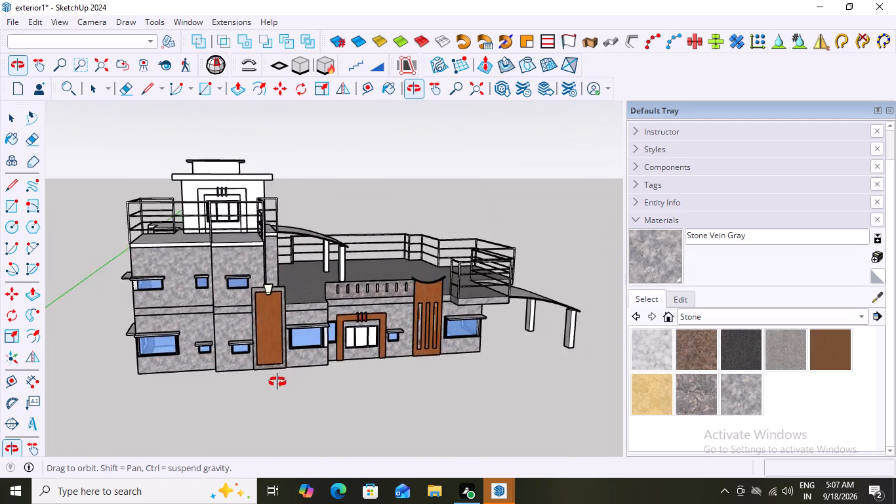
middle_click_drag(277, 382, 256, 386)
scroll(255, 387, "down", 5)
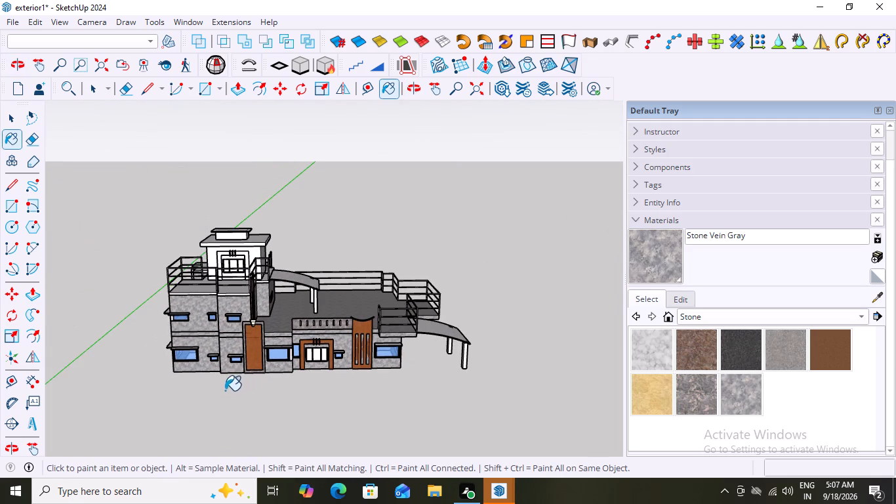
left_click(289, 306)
Paint the exterior walls of the white rooftop room with Stone Vein Gray.
middle_click_drag(390, 354, 349, 423)
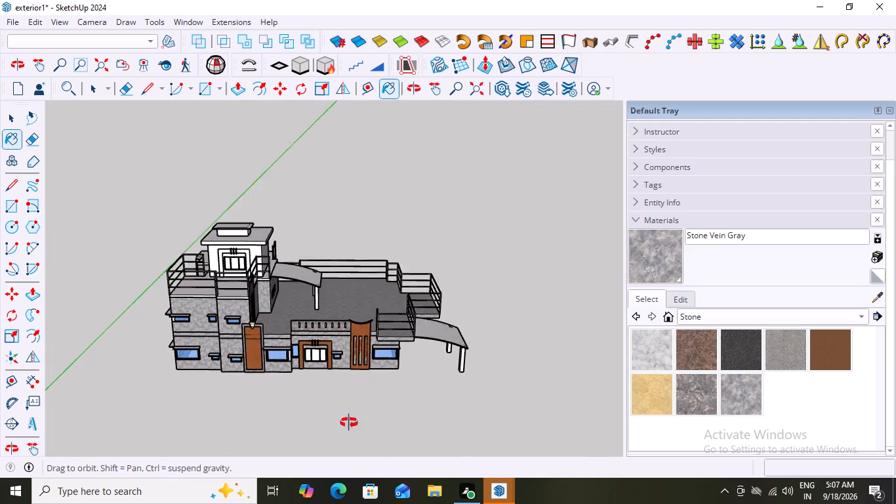
middle_click_drag(349, 423, 338, 451)
scroll(306, 296, "up", 7)
scroll(386, 257, "up", 4)
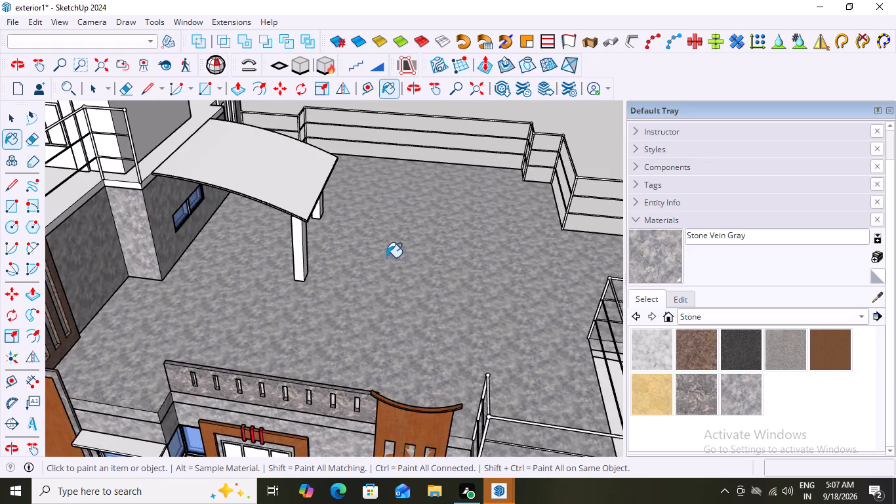
scroll(389, 251, "down", 12)
middle_click_drag(338, 330, 411, 261)
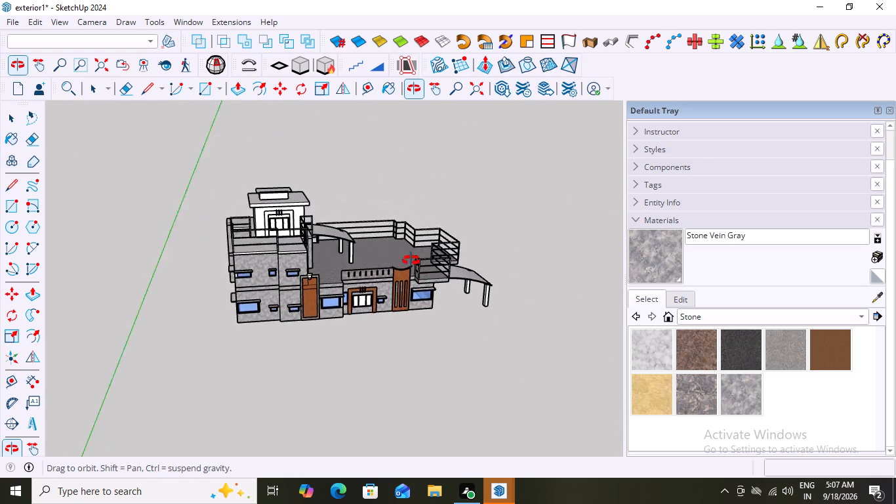
middle_click_drag(411, 261, 373, 253)
scroll(322, 342, "up", 6)
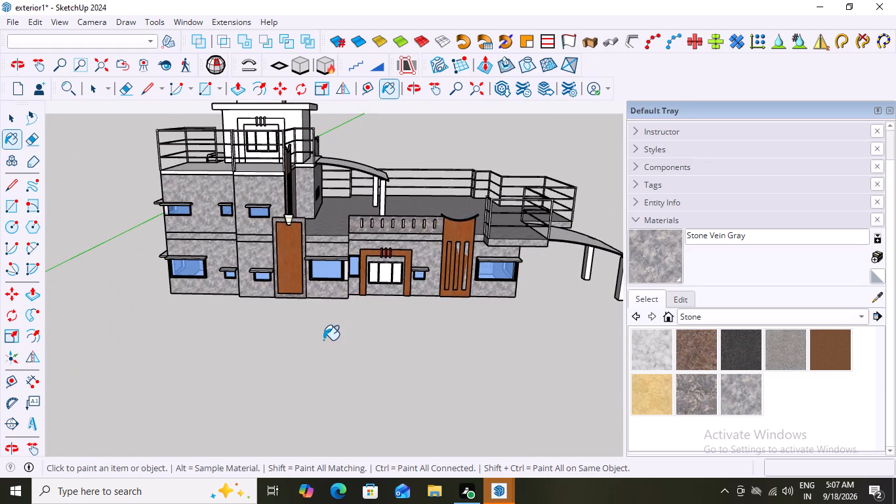
scroll(323, 340, "down", 4)
scroll(295, 176, "up", 7)
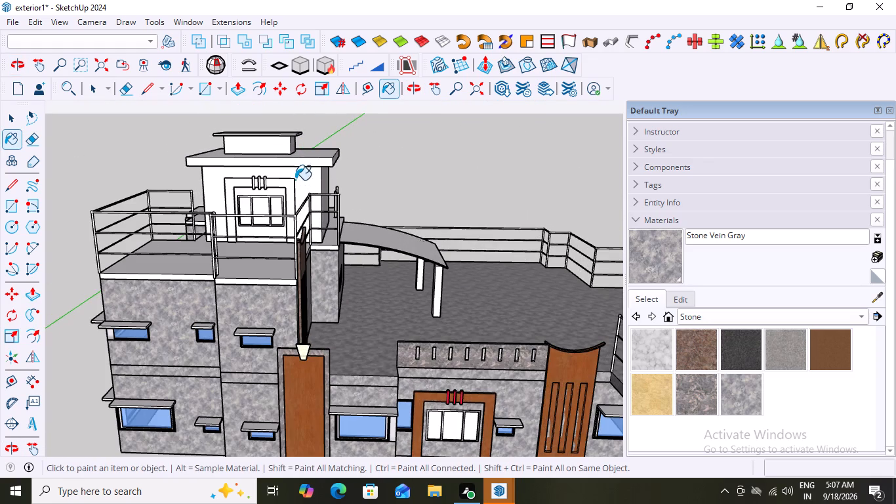
left_click(302, 177)
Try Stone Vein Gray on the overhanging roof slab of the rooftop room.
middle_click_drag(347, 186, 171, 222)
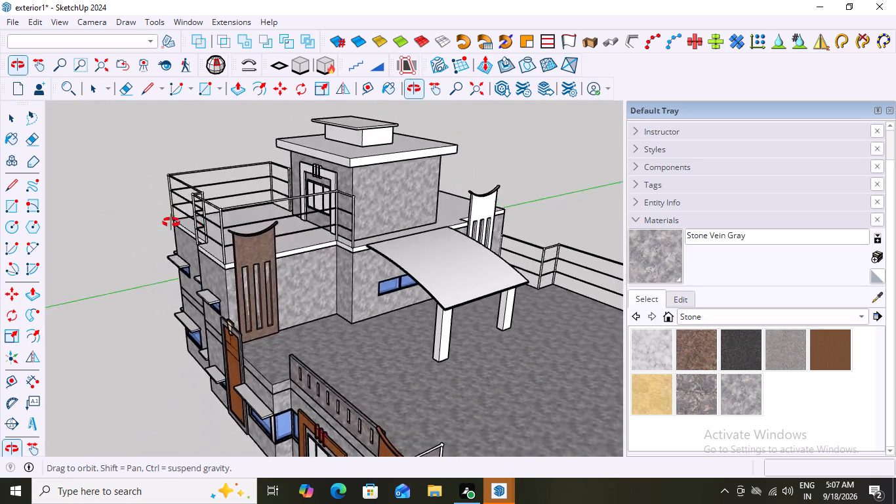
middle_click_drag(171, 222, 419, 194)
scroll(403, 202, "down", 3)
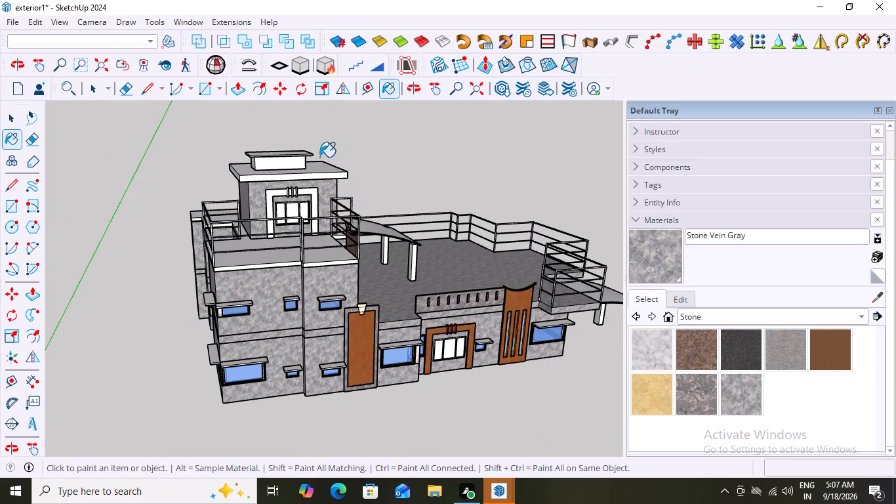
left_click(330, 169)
Paint the upper-floor and ground-floor exterior walls with Granite Dark Gray.
middle_click_drag(286, 212, 250, 236)
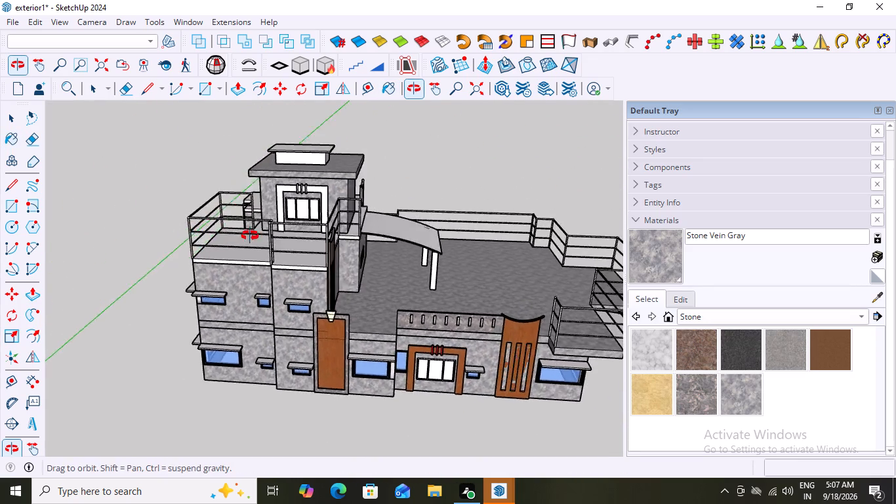
middle_click_drag(250, 236, 267, 182)
scroll(80, 261, "down", 3)
middle_click_drag(369, 369, 331, 383)
scroll(285, 400, "up", 3)
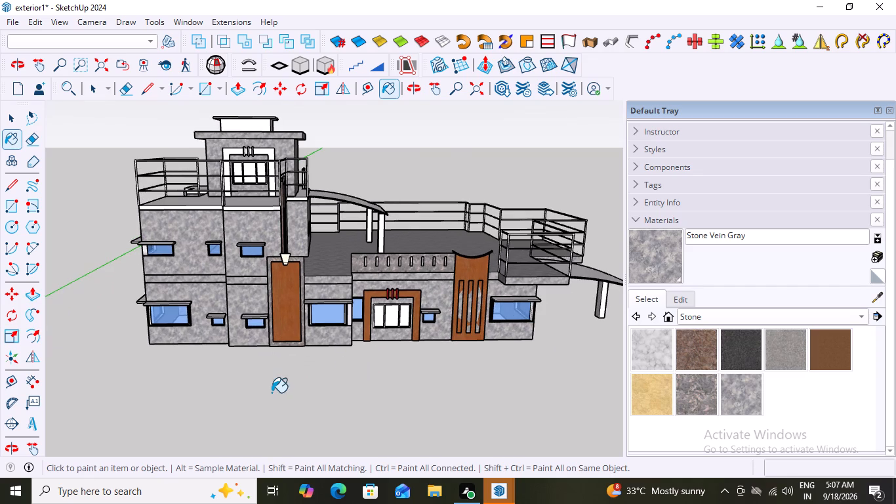
left_click(739, 350)
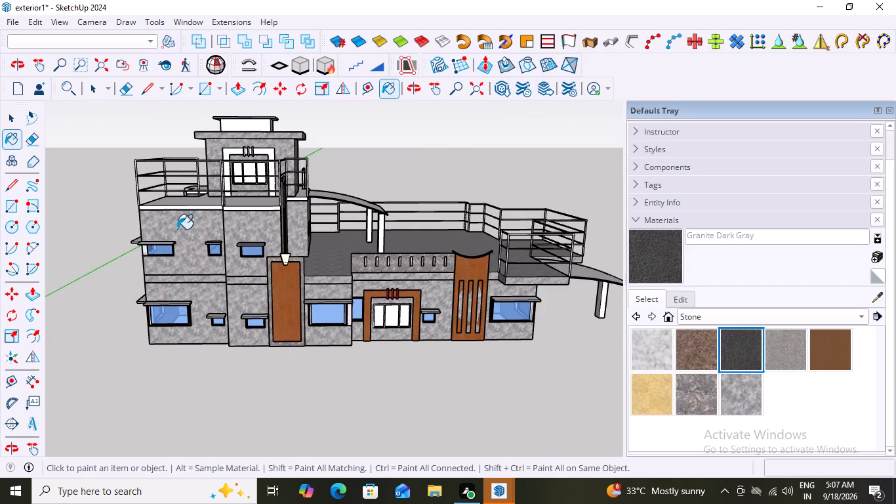
left_click(181, 227)
left_click(198, 299)
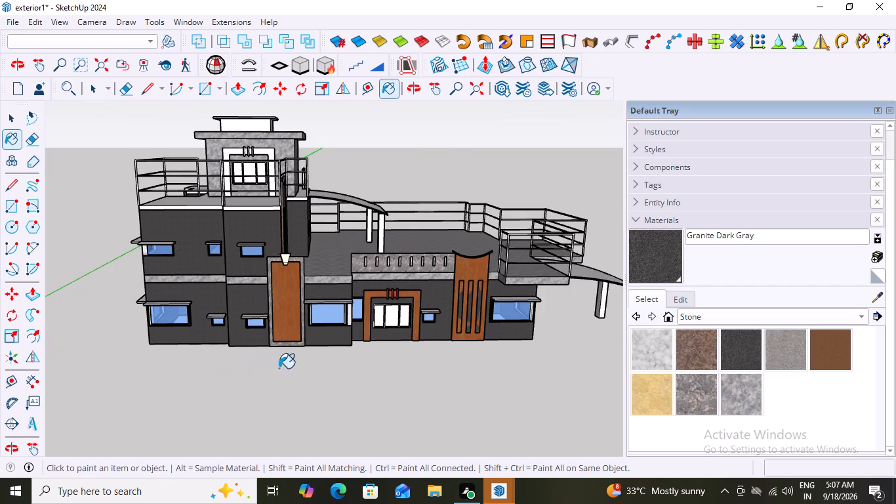
Paint the overhanging roof slab of the rooftop room with Granite Dark Gray.
middle_click_drag(411, 355, 431, 351)
middle_click_drag(389, 379, 174, 373)
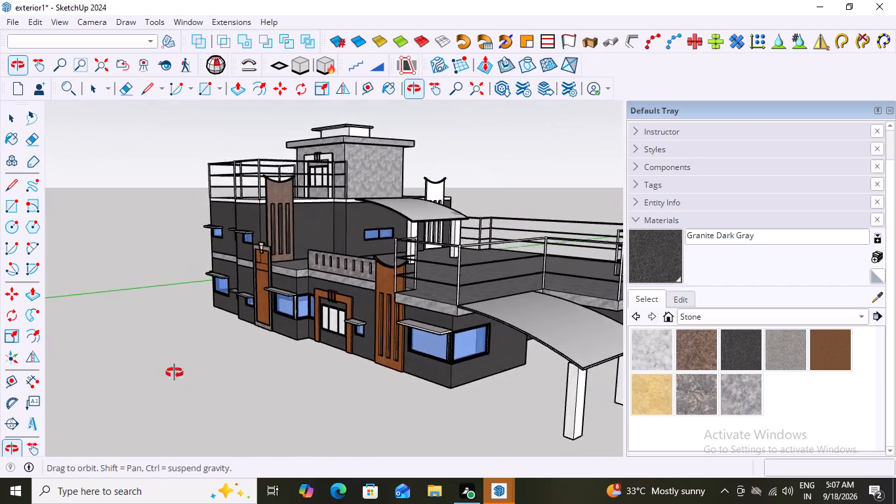
middle_click_drag(174, 373, 448, 368)
scroll(448, 368, "down", 4)
middle_click_drag(216, 375, 240, 381)
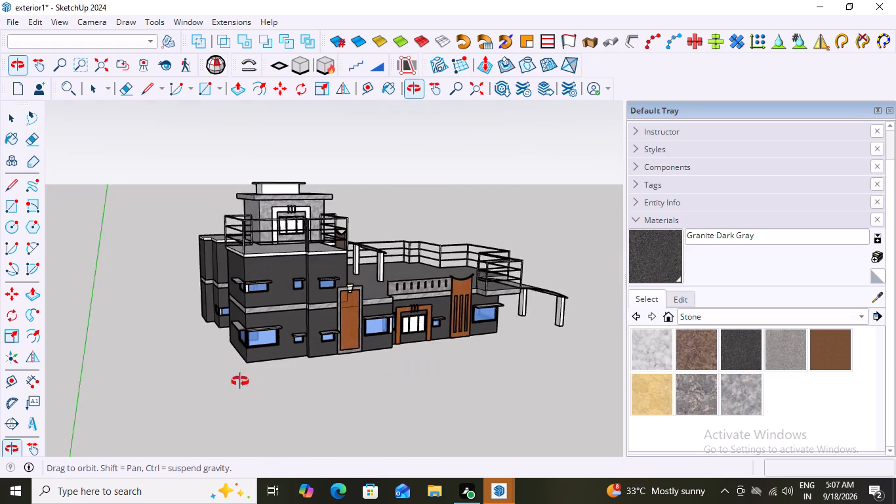
middle_click_drag(240, 381, 122, 415)
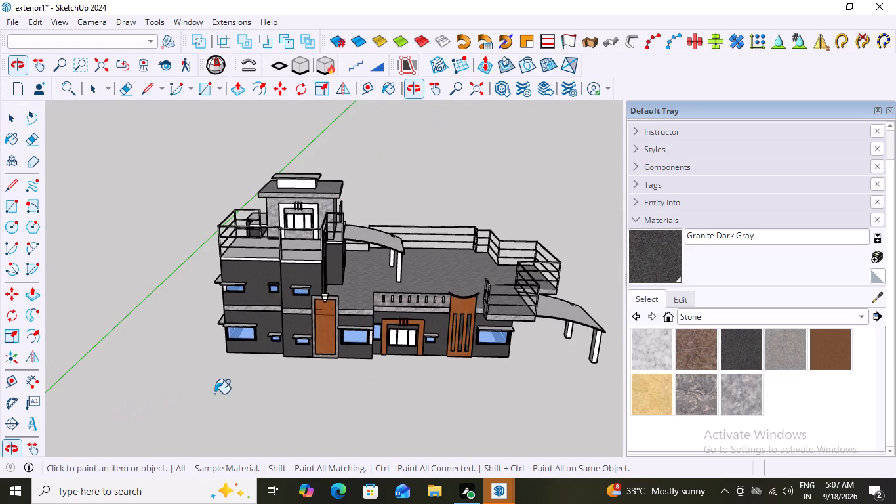
scroll(294, 393, "up", 3)
middle_click_drag(295, 394, 306, 470)
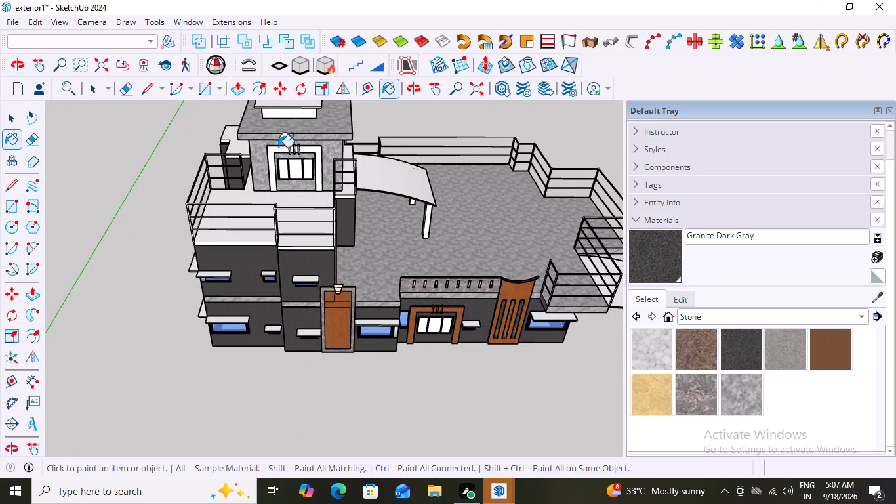
left_click(266, 129)
Examine the Granite Dark Gray walls and roof slab against the gray rooftop room and wood features from several angles.
middle_click_drag(302, 411, 299, 324)
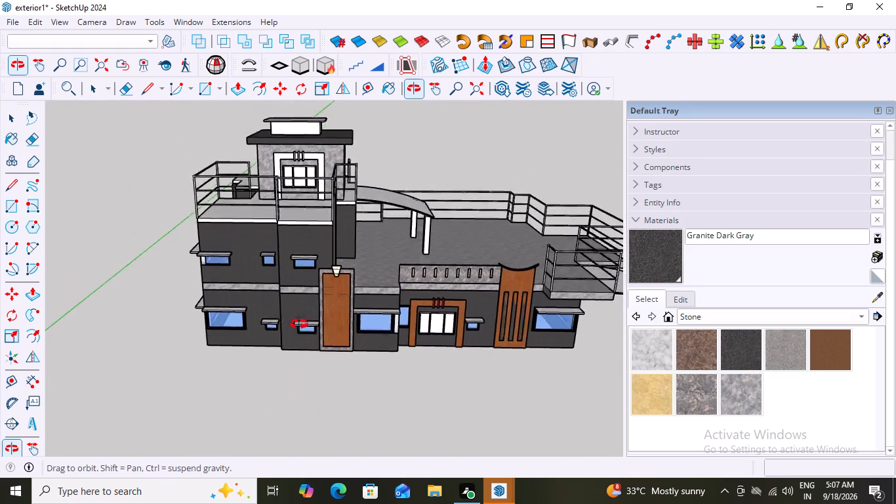
middle_click_drag(299, 324, 316, 352)
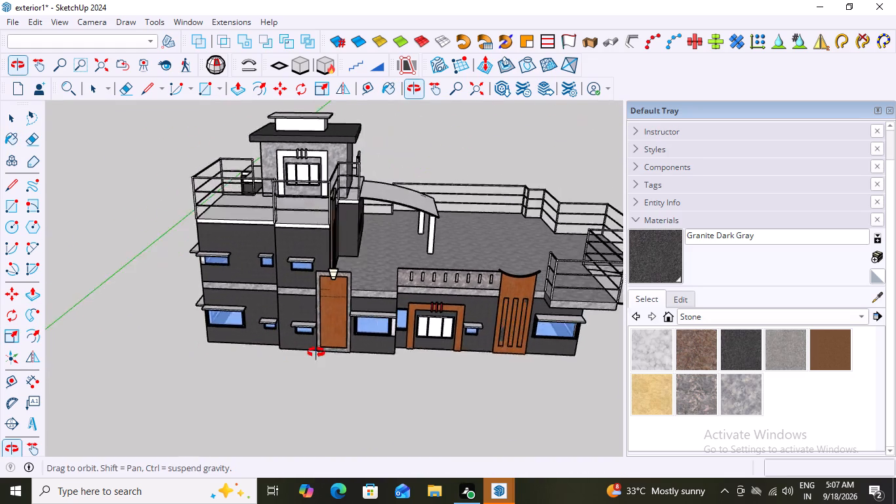
middle_click_drag(316, 352, 295, 343)
scroll(214, 383, "down", 3)
middle_click_drag(347, 401, 396, 364)
scroll(370, 397, "up", 2)
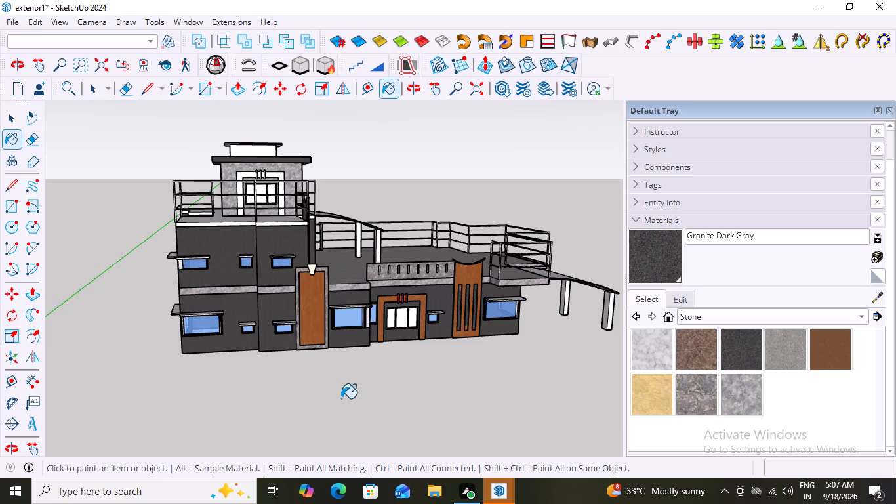
scroll(318, 390, "down", 1)
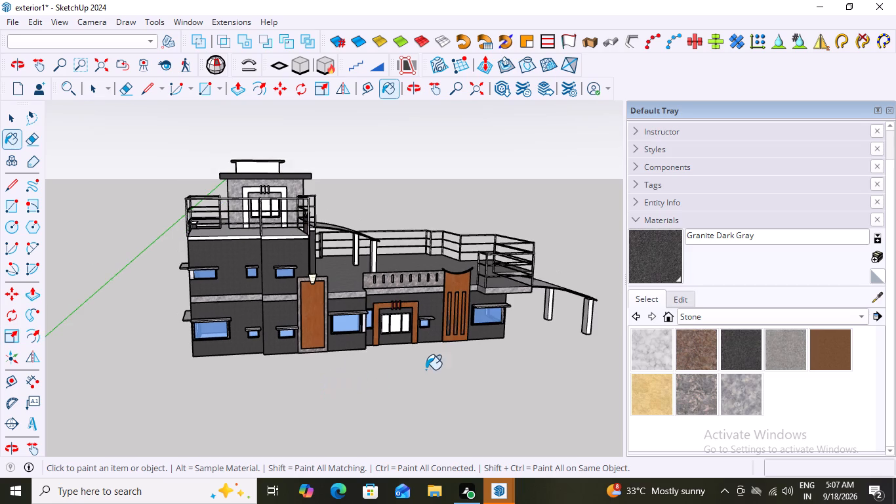
middle_click_drag(429, 369, 455, 383)
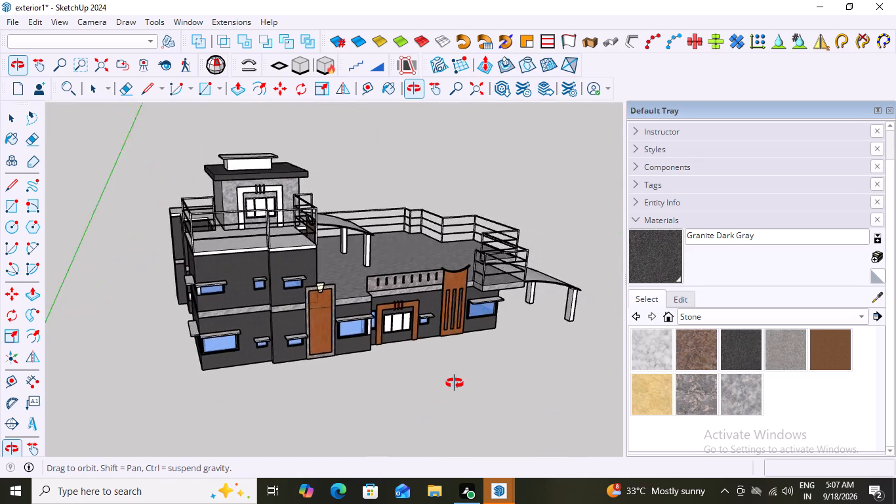
middle_click_drag(455, 383, 399, 412)
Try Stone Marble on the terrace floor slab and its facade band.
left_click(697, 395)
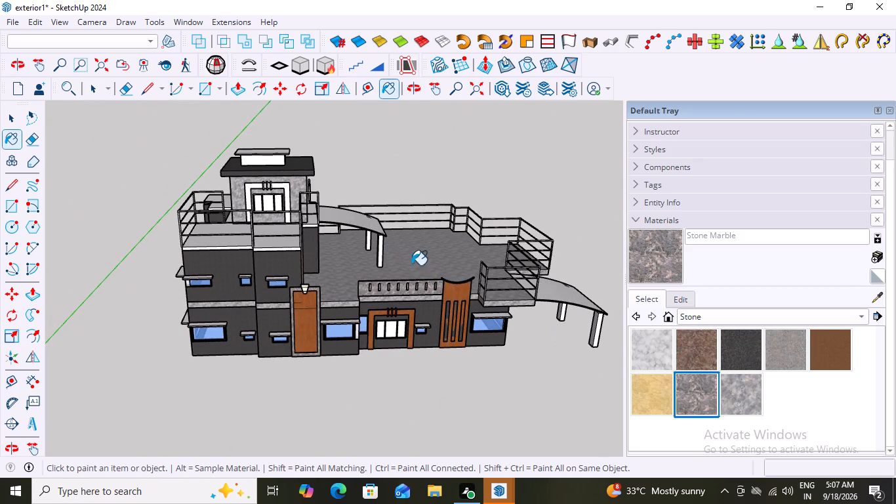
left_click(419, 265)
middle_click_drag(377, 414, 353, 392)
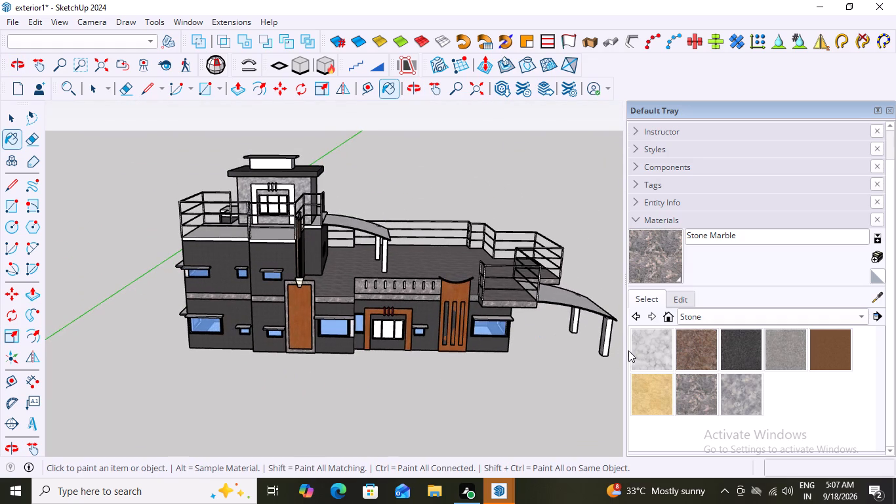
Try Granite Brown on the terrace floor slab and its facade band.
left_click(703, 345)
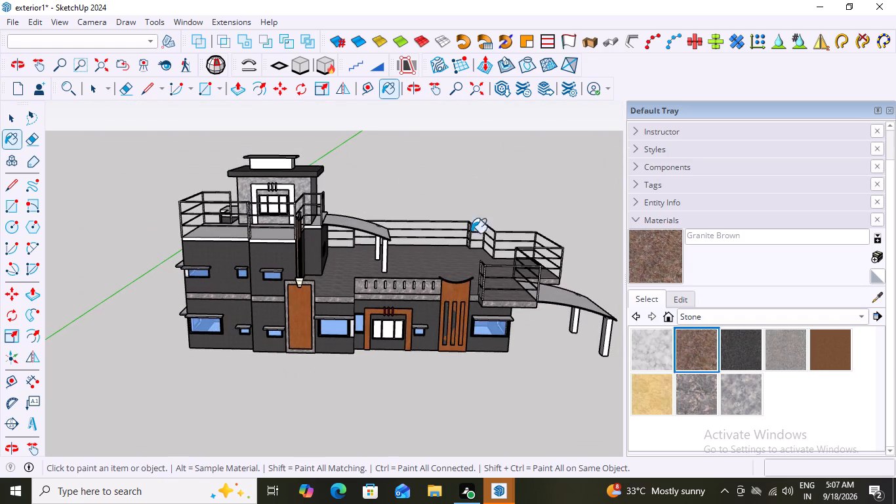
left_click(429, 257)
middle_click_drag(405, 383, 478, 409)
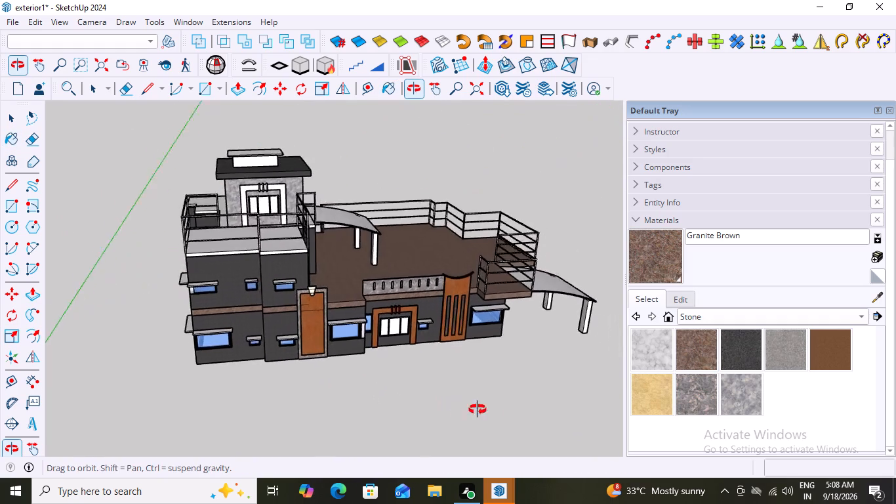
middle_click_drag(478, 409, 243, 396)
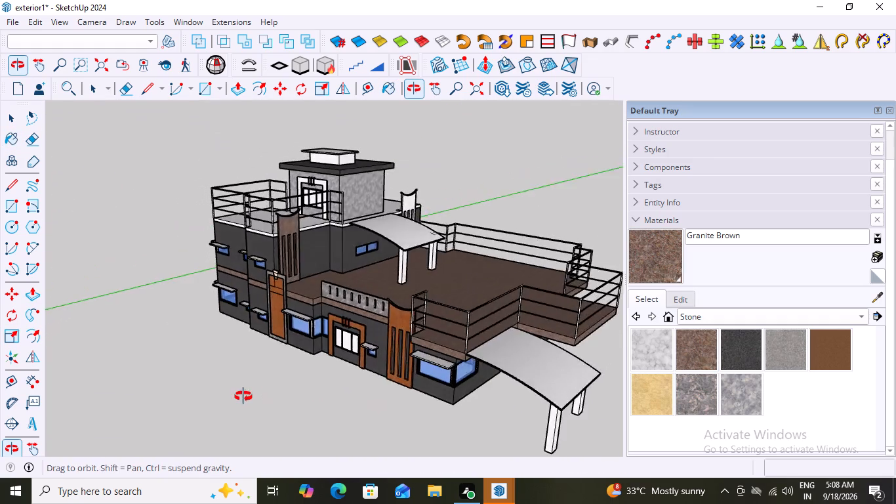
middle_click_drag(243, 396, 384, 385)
Repaint the terrace floor slab and its facade band with Stone Marble.
left_click(687, 400)
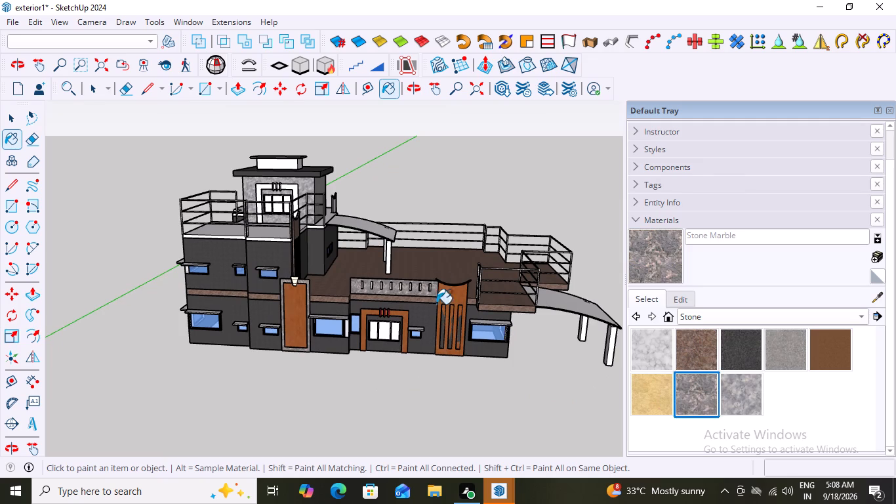
left_click(432, 267)
Examine the Stone Marble floor band against the dark walls, across the facade and up close near the wood door panel.
middle_click_drag(320, 376, 402, 381)
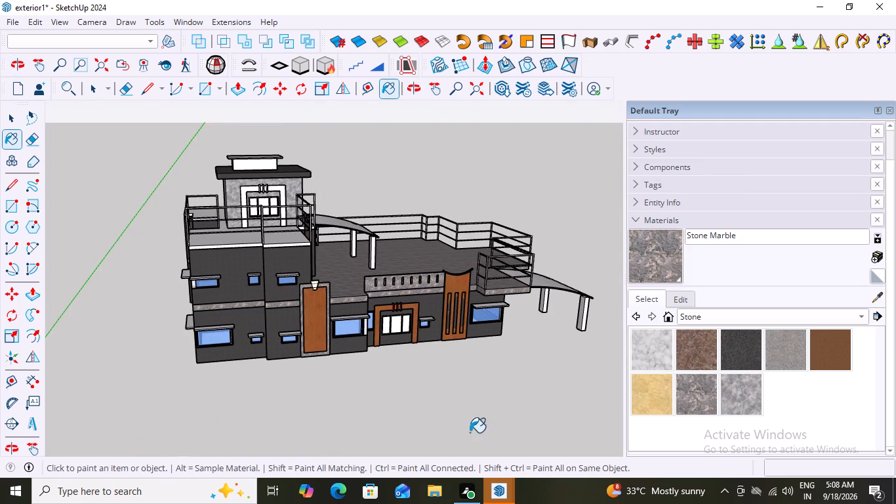
scroll(247, 387, "down", 4)
middle_click_drag(349, 415, 311, 383)
scroll(307, 382, "up", 3)
middle_click_drag(298, 386, 357, 408)
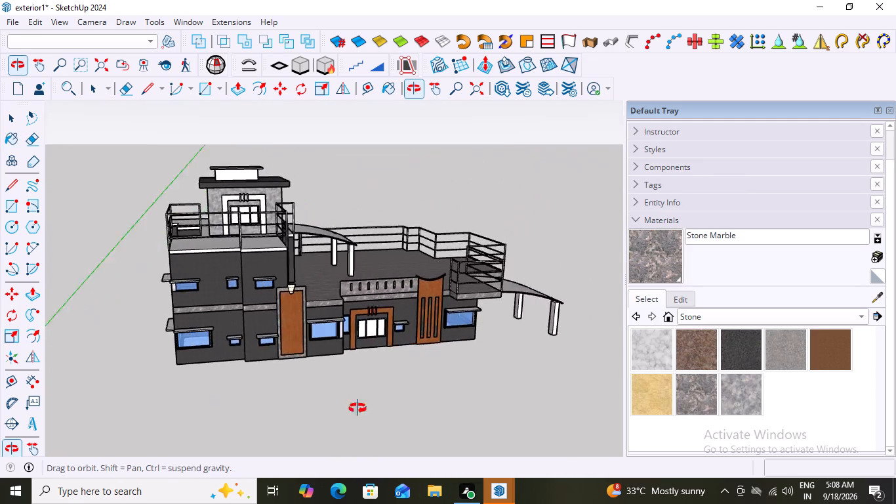
middle_click_drag(357, 408, 317, 408)
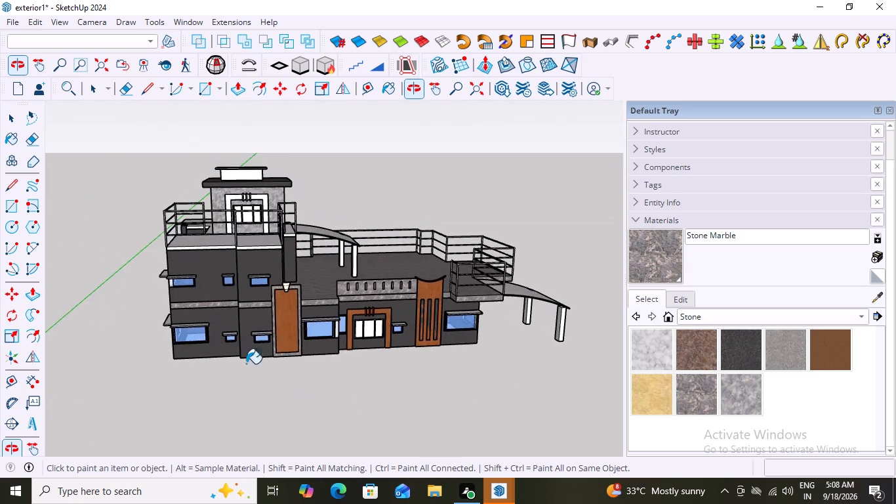
scroll(246, 345, "up", 14)
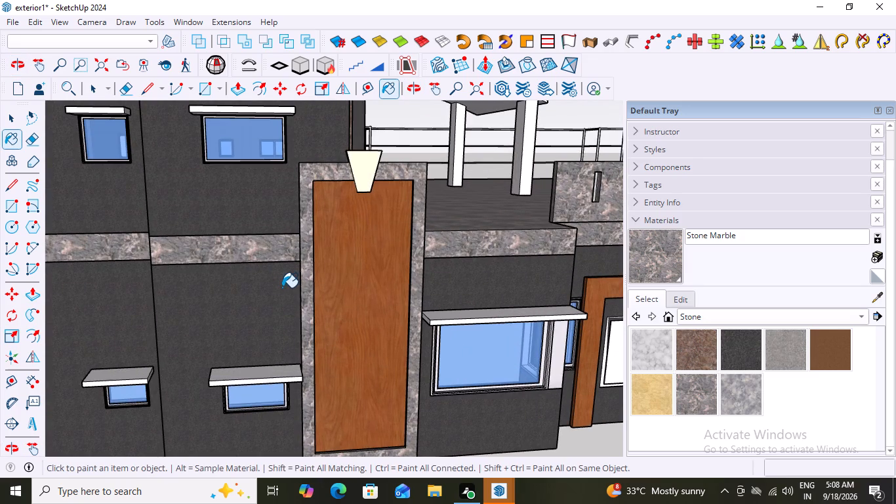
Examine the whole house's material scheme from the front, the side corners and above, including the terraces and canopies.
scroll(282, 287, "down", 15)
middle_click_drag(329, 392, 253, 376)
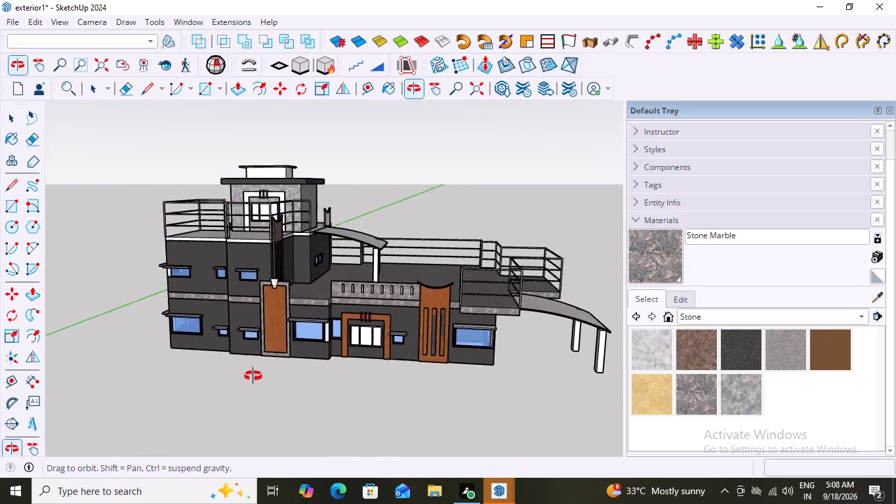
middle_click_drag(253, 376, 338, 368)
scroll(329, 366, "up", 3)
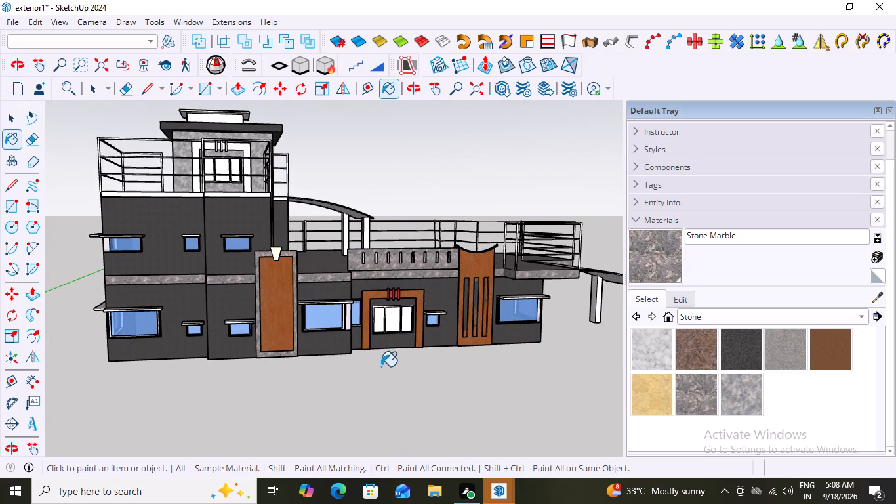
middle_click_drag(104, 365, 314, 361)
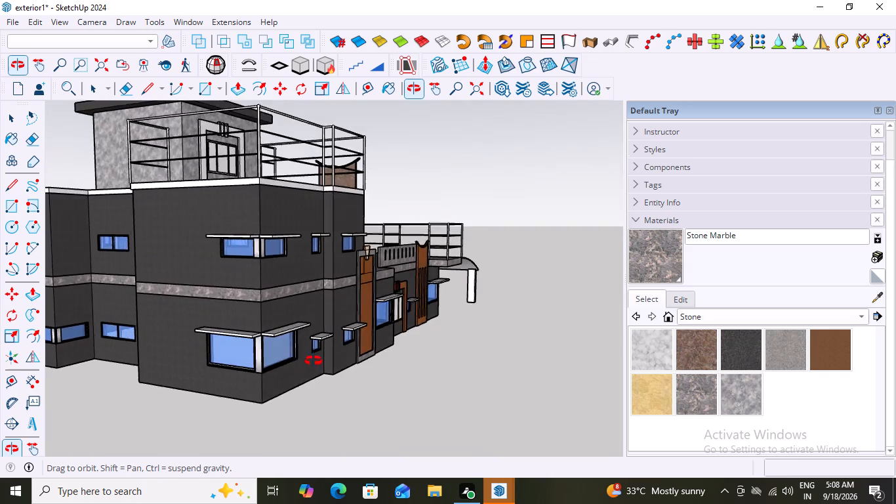
middle_click_drag(314, 361, 70, 356)
scroll(179, 389, "down", 6)
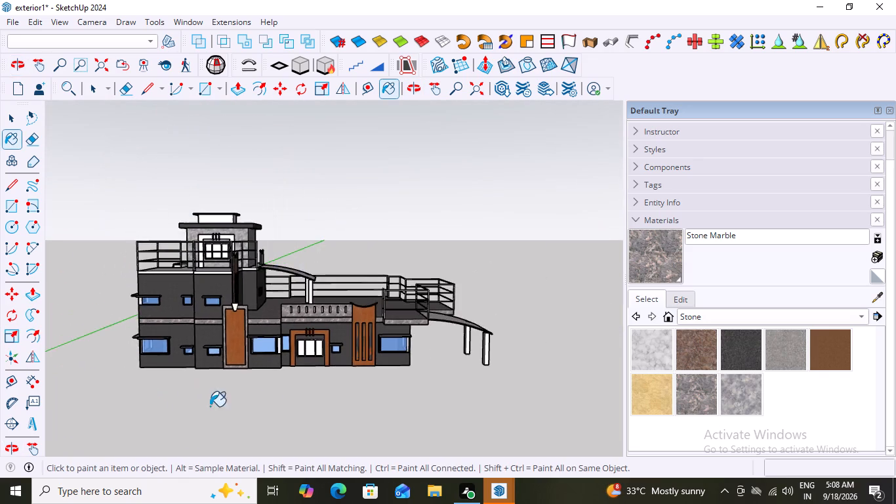
middle_click_drag(293, 395, 190, 436)
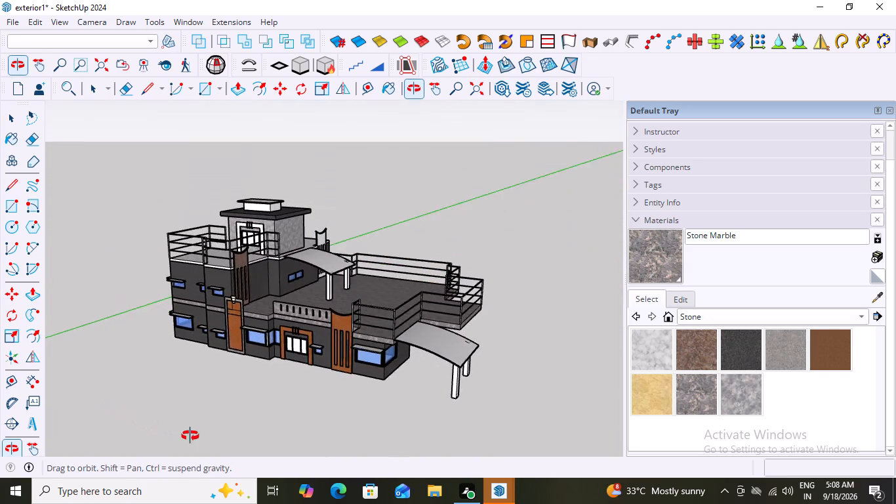
middle_click_drag(190, 436, 70, 391)
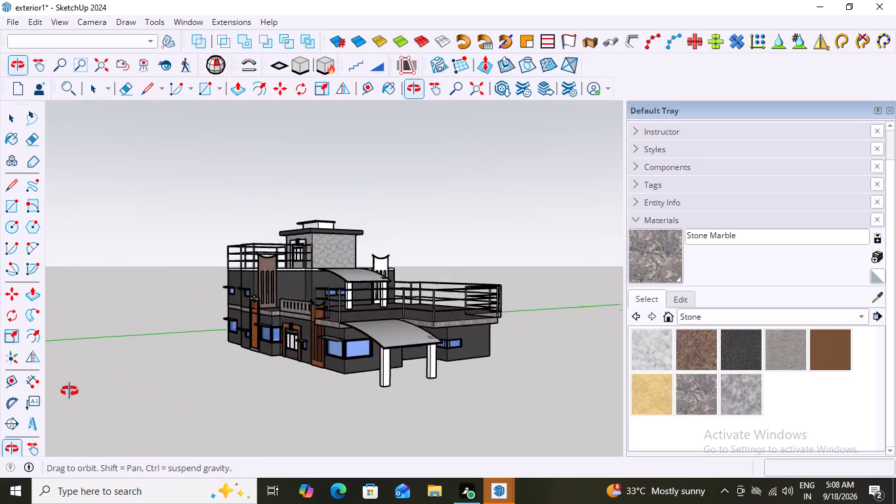
middle_click_drag(70, 391, 185, 427)
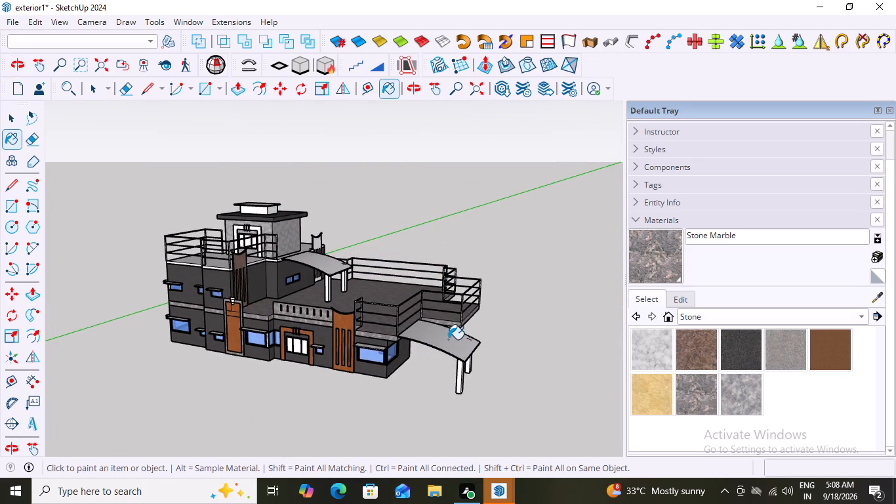
scroll(454, 338, "up", 11)
scroll(365, 349, "down", 11)
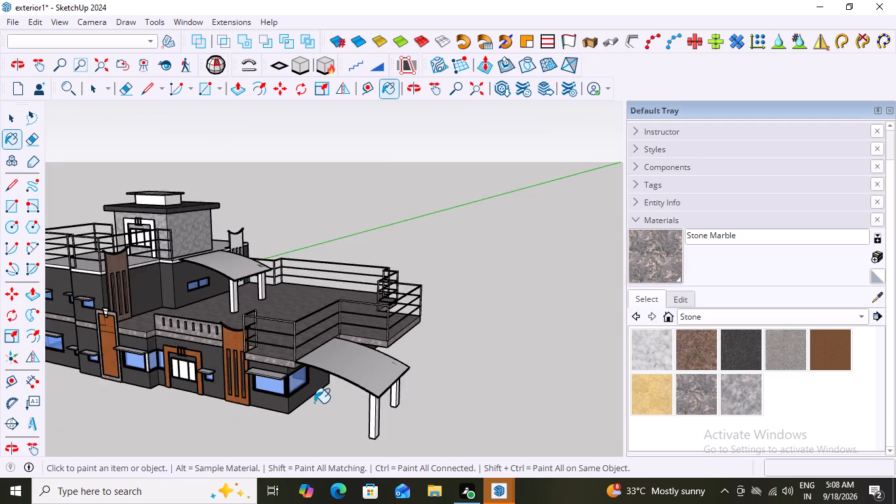
scroll(314, 403, "down", 8)
middle_click_drag(249, 431, 384, 423)
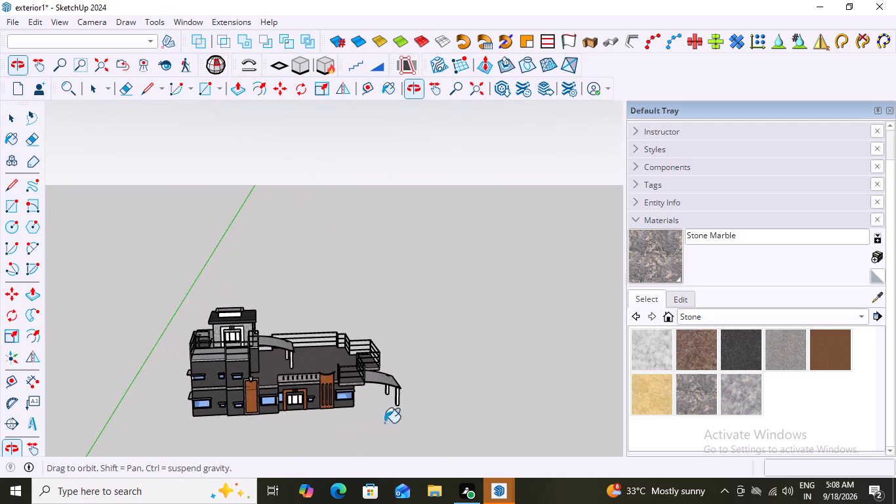
scroll(305, 450, "up", 5)
middle_click_drag(256, 438, 264, 433)
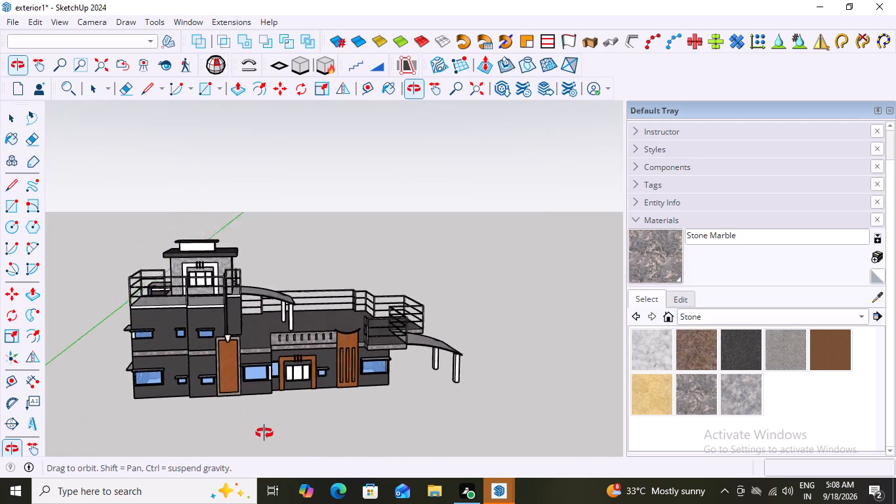
middle_click_drag(264, 433, 232, 425)
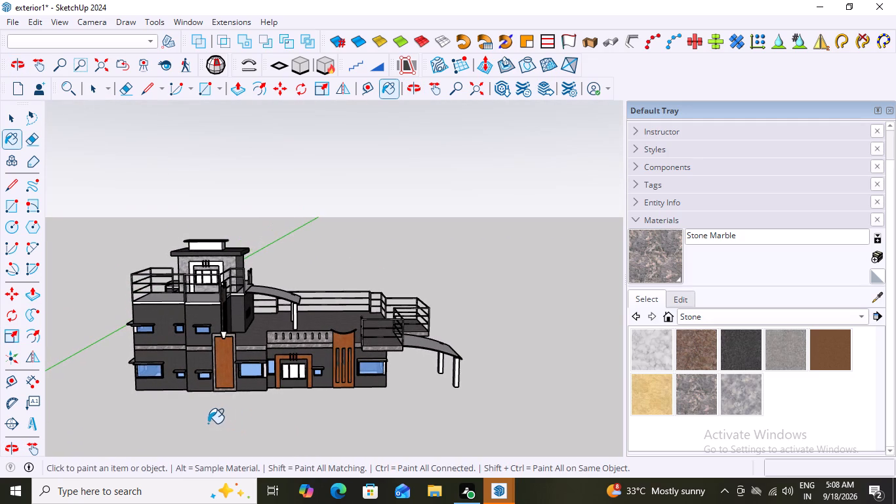
scroll(265, 414, "up", 6)
middle_click_drag(266, 413, 224, 426)
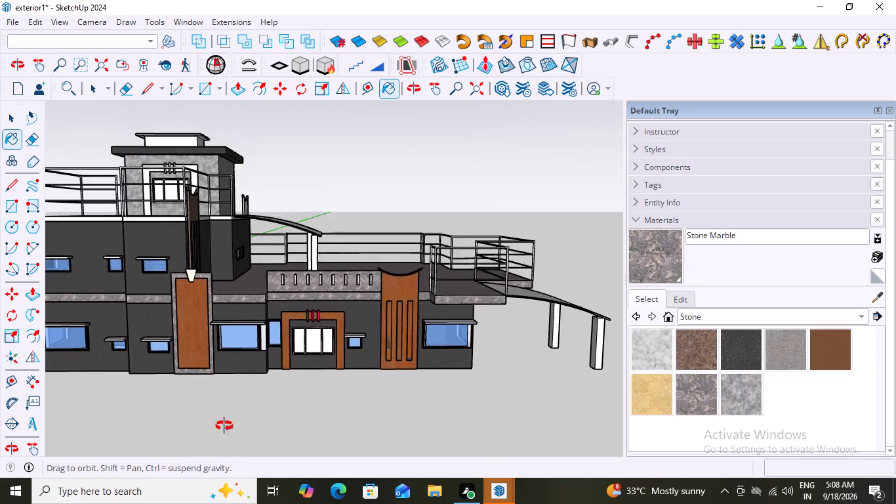
middle_click_drag(224, 426, 214, 448)
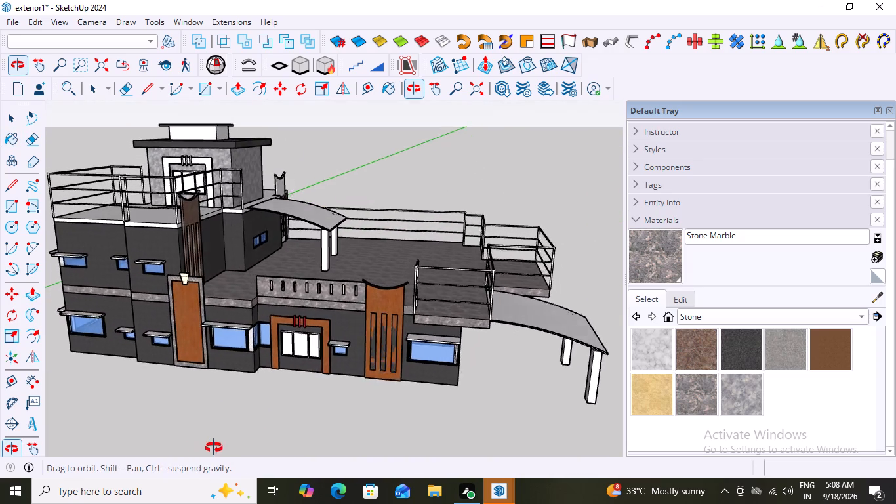
middle_click_drag(214, 448, 254, 394)
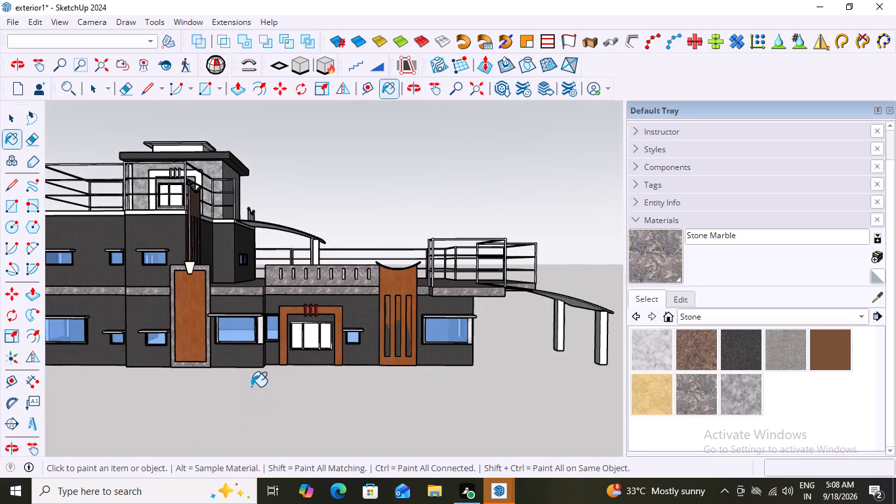
middle_click_drag(255, 398, 255, 408)
scroll(252, 409, "down", 4)
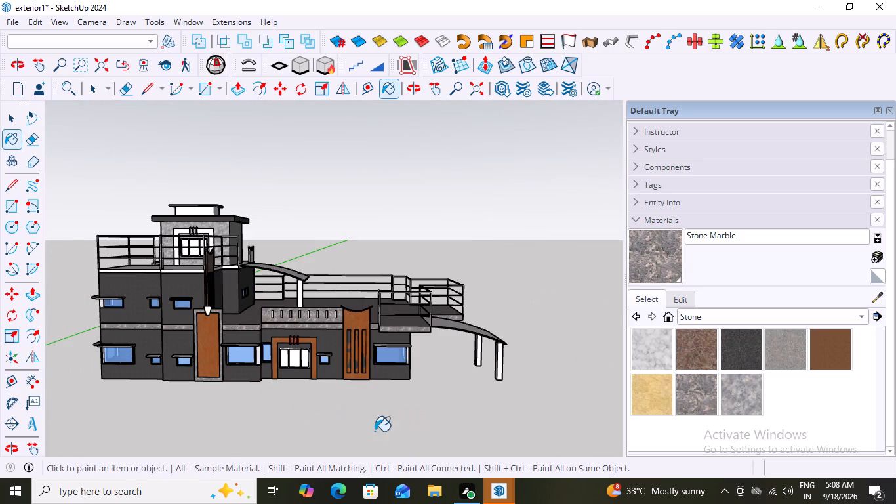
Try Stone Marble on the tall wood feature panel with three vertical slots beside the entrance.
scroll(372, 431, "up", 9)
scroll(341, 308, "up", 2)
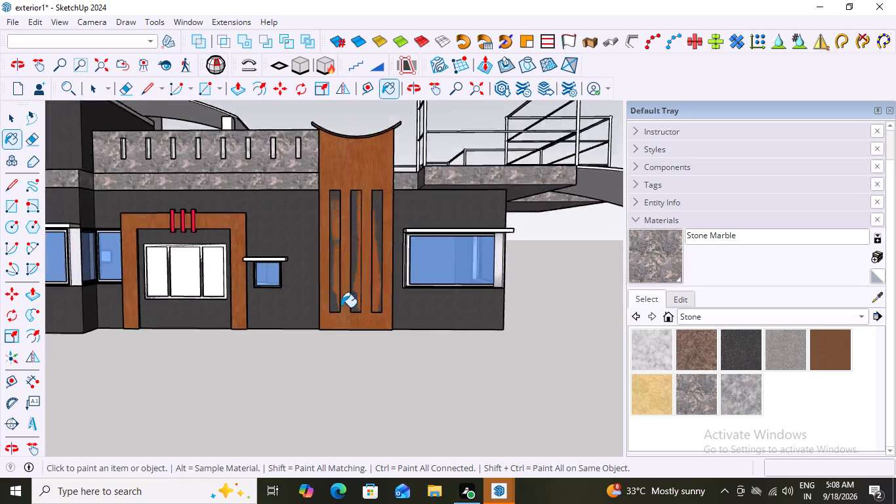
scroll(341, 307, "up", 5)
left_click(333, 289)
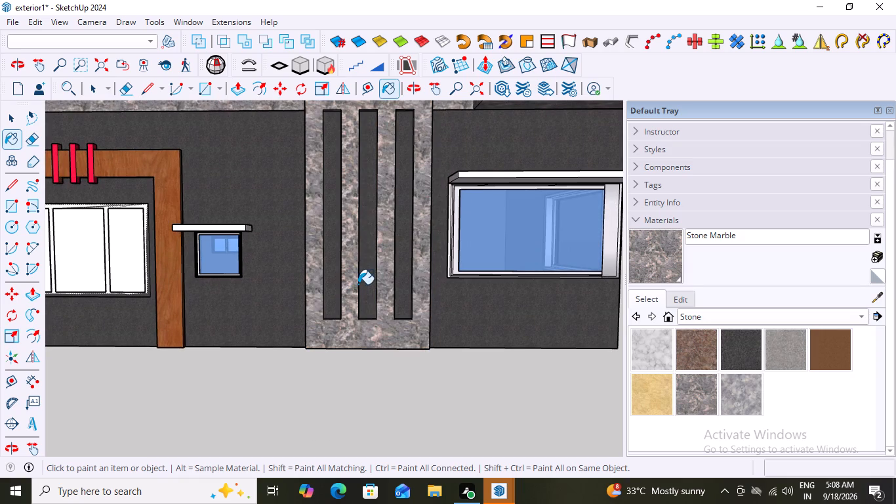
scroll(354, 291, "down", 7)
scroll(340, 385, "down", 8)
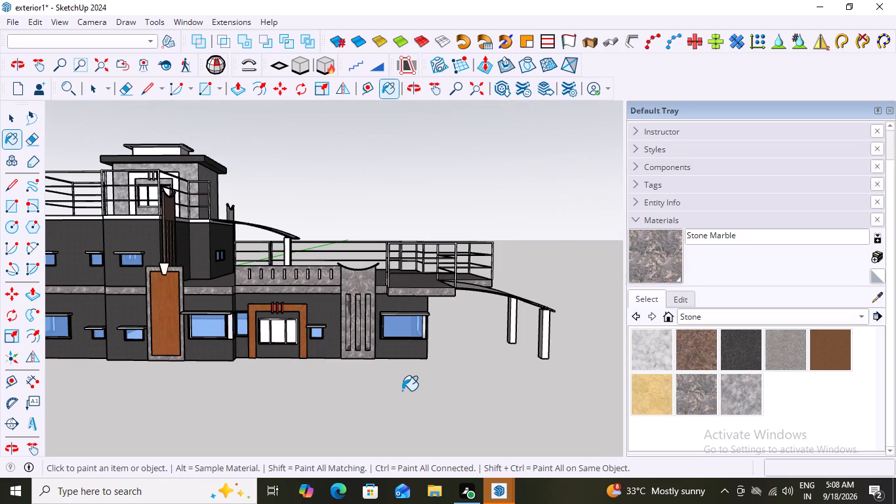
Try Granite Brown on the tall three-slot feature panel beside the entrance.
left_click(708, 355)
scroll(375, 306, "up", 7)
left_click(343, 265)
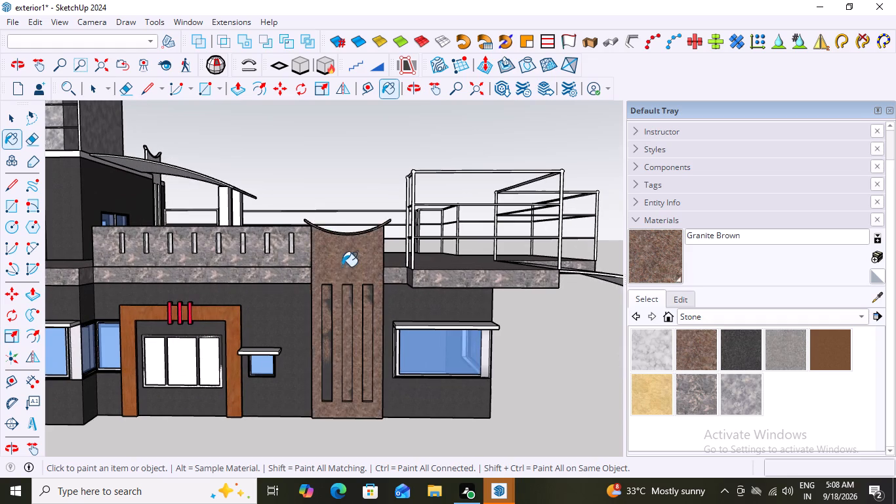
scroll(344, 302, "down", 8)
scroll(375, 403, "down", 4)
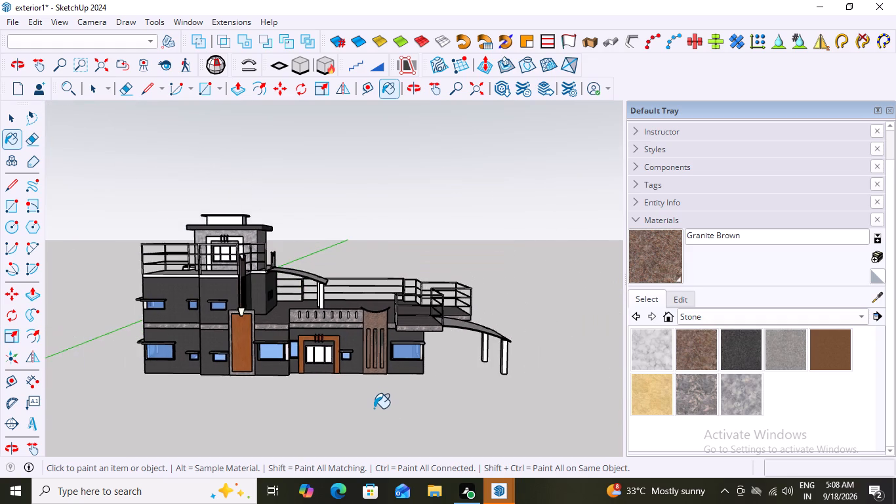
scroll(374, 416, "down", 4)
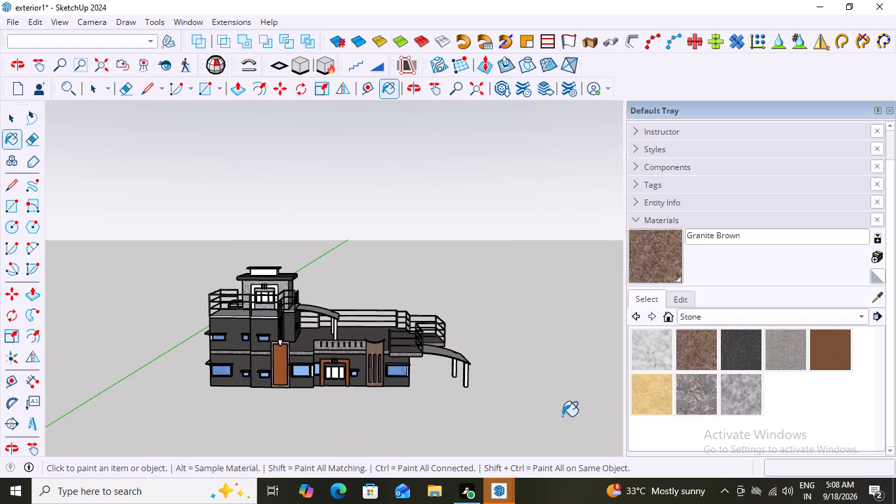
Paint the three-slot feature panel, the entrance frame and the tall marble-bordered door panel with Stone Brushed Khaki.
left_click(659, 400)
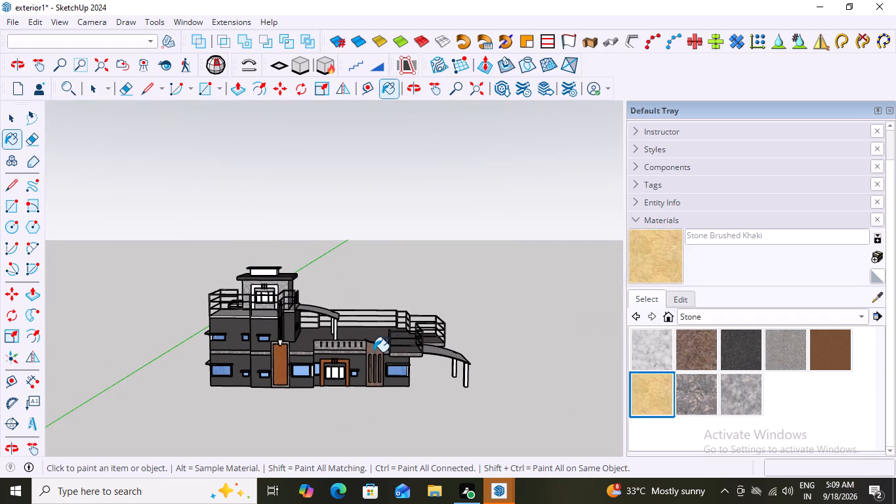
left_click(373, 352)
middle_click_drag(316, 427, 359, 431)
scroll(382, 381, "up", 9)
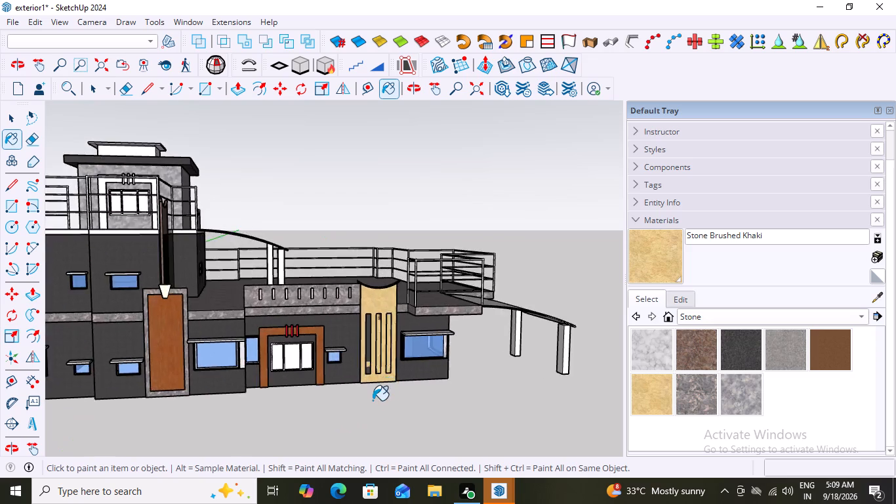
scroll(373, 400, "up", 8)
left_click(257, 245)
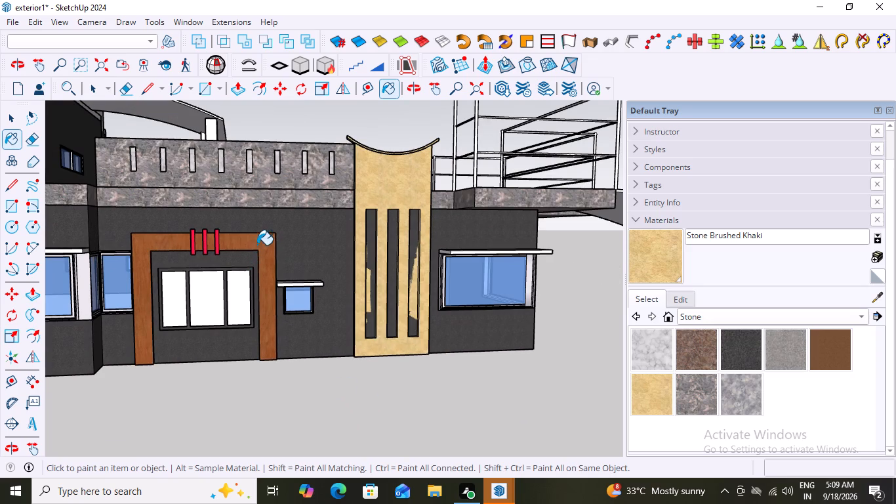
scroll(199, 358, "down", 7)
scroll(231, 405, "down", 3)
scroll(127, 425, "down", 5)
left_click(104, 375)
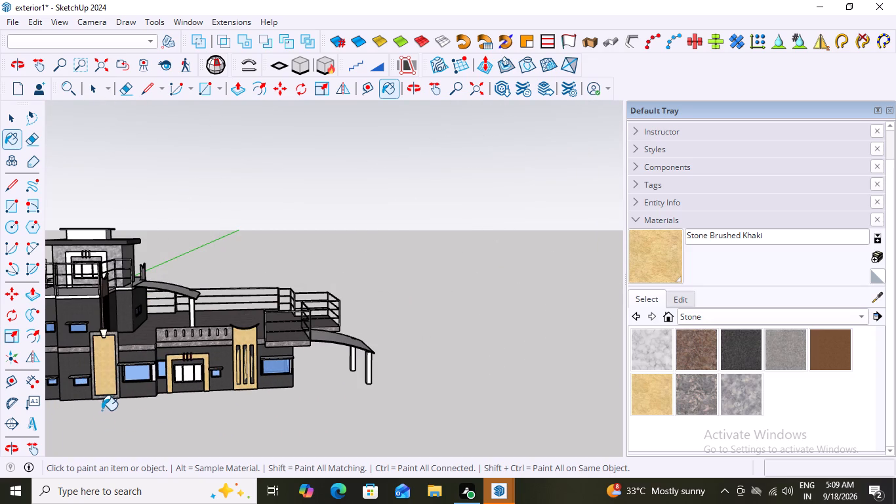
middle_click_drag(97, 419, 140, 428)
scroll(137, 427, "down", 9)
middle_click_drag(192, 432, 159, 432)
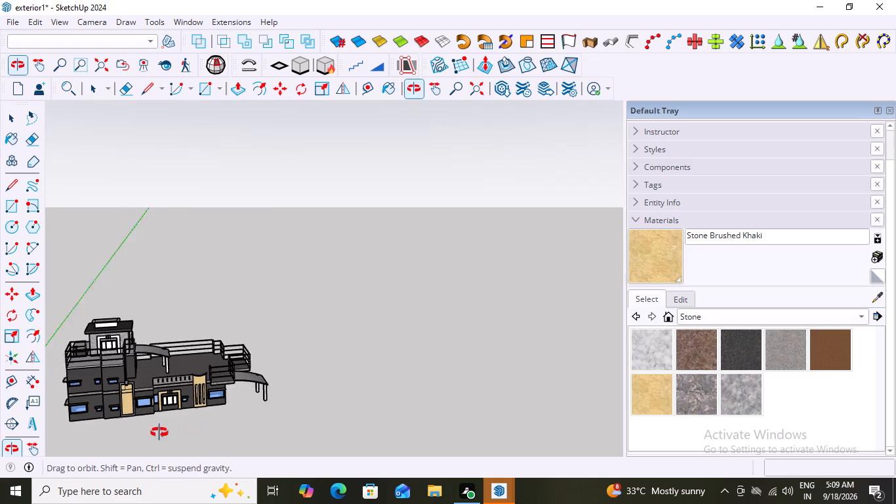
middle_click_drag(159, 432, 86, 406)
scroll(123, 405, "up", 16)
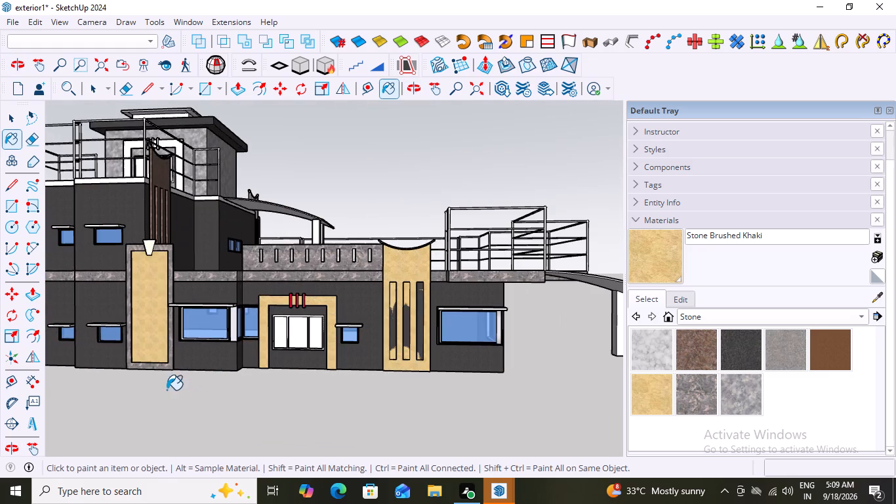
middle_click_drag(295, 438, 329, 433)
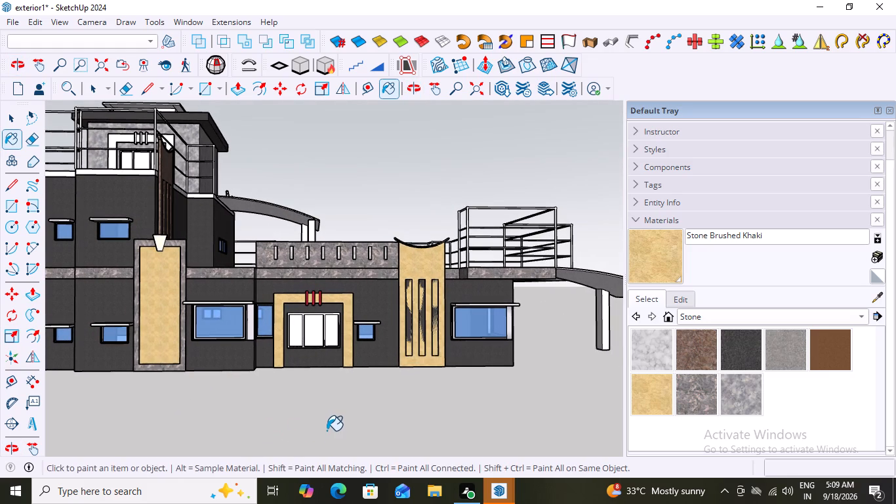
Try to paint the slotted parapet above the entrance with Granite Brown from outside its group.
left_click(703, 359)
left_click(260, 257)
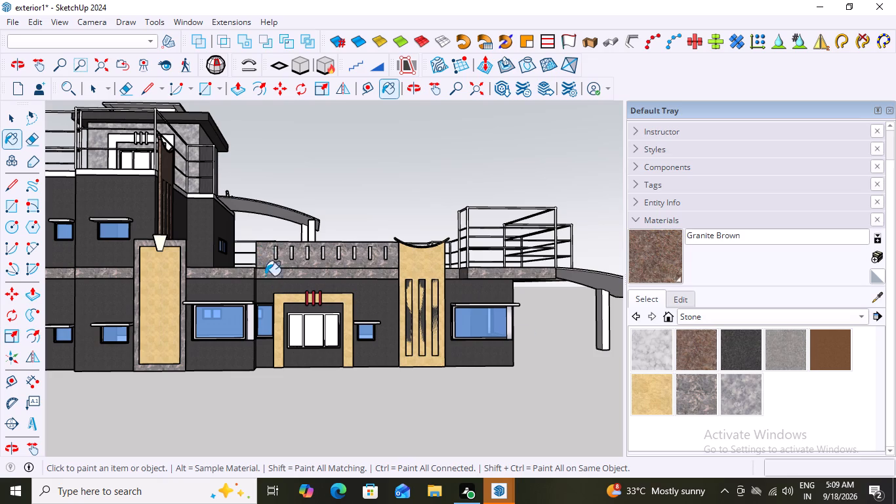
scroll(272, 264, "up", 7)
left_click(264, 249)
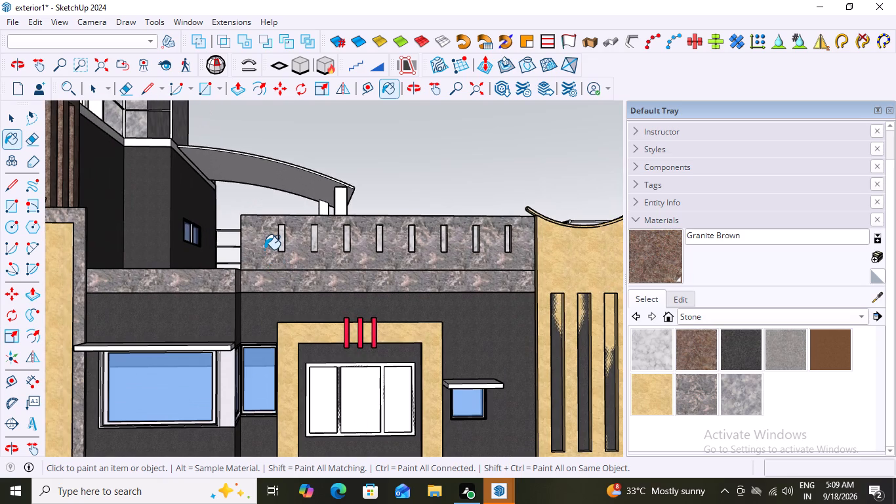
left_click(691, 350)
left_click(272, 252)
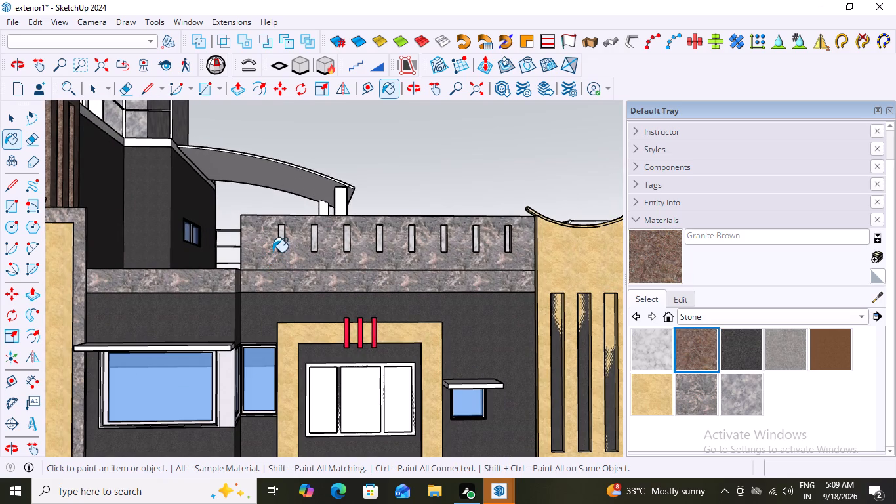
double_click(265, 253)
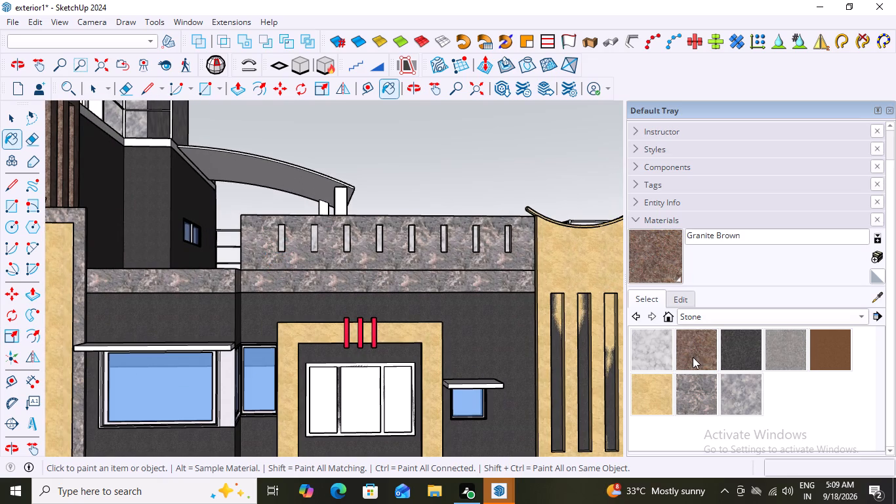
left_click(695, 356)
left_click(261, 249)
Open the slotted parapet's group above the entrance, paint its front face with Granite Brown, and exit the group.
key("space")
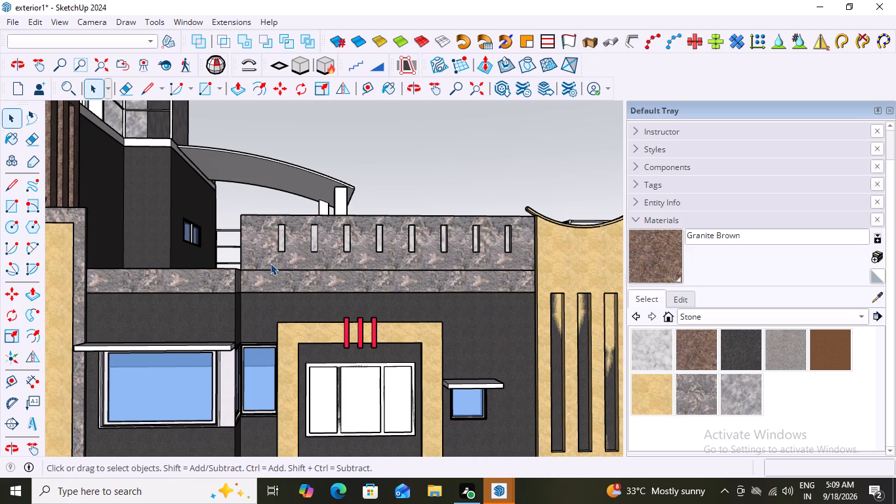
double_click(271, 255)
left_click(268, 255)
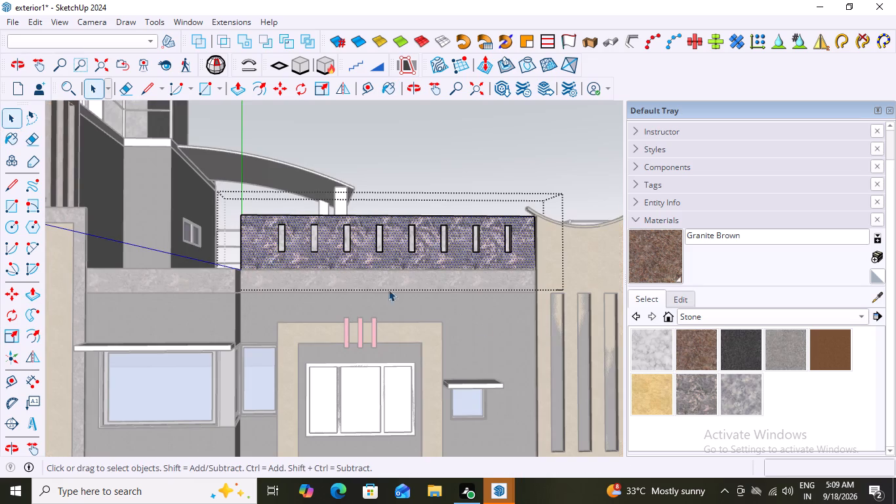
left_click(706, 360)
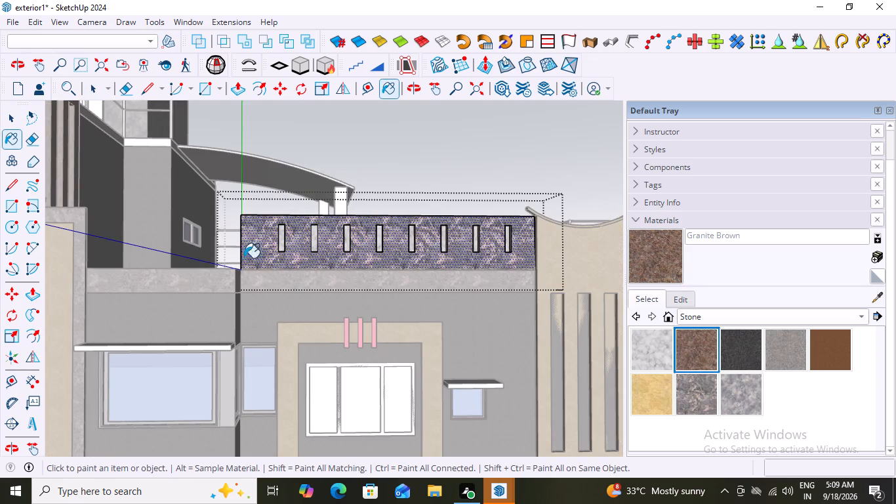
left_click(262, 252)
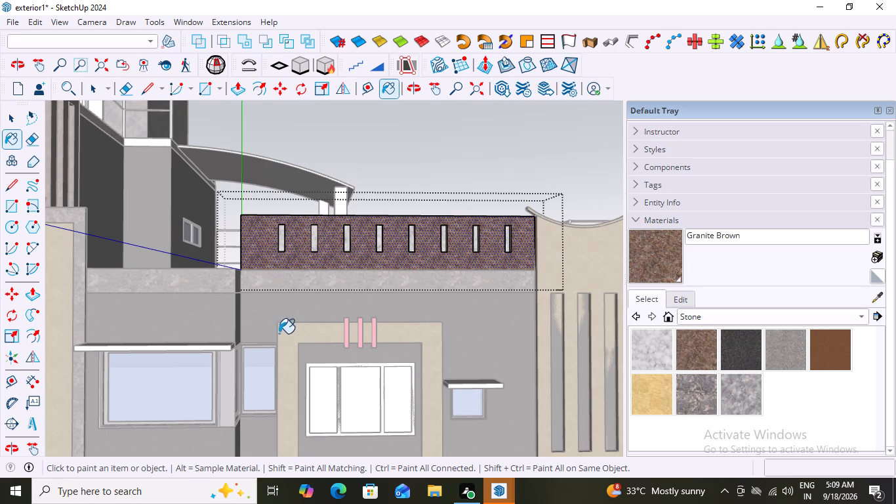
scroll(300, 345, "down", 4)
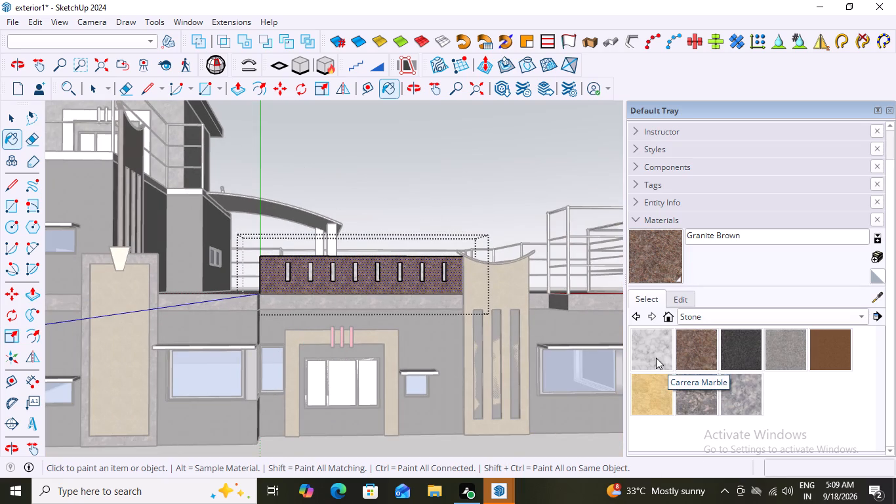
key("space")
key("space")
left_click(520, 184)
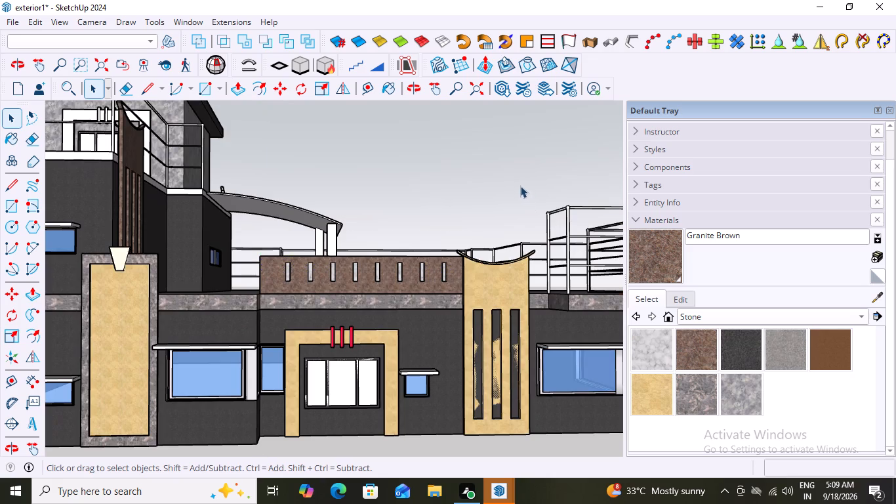
Examine the facade and its material combination from the front, from above and from the side.
scroll(431, 331, "down", 2)
middle_click_drag(432, 342, 389, 337)
scroll(390, 343, "up", 1)
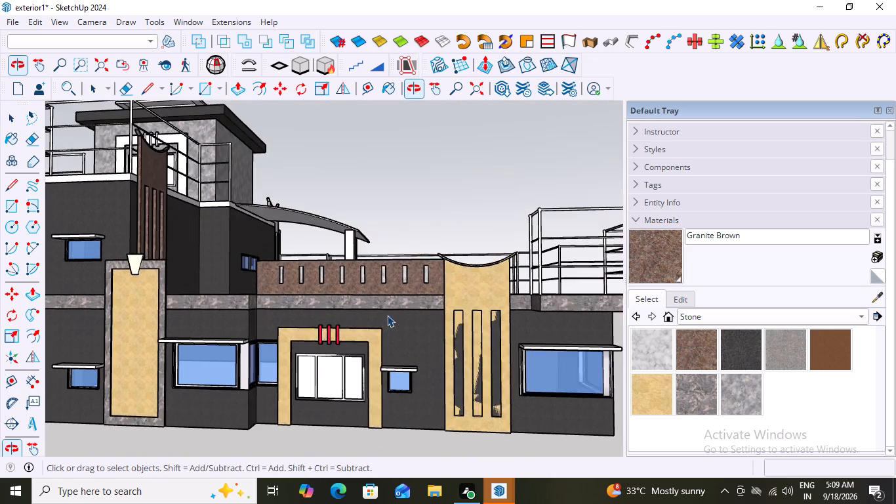
scroll(378, 299, "up", 7)
scroll(369, 324, "down", 8)
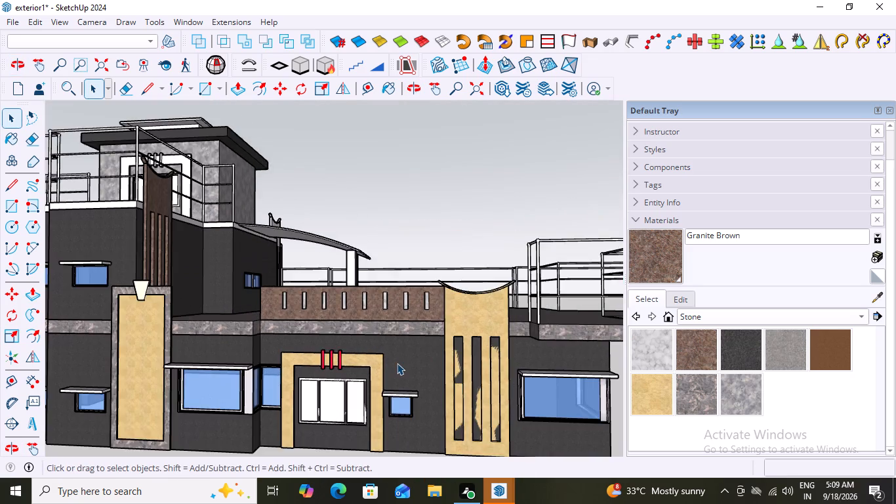
middle_click_drag(397, 363, 432, 337)
scroll(399, 365, "down", 1)
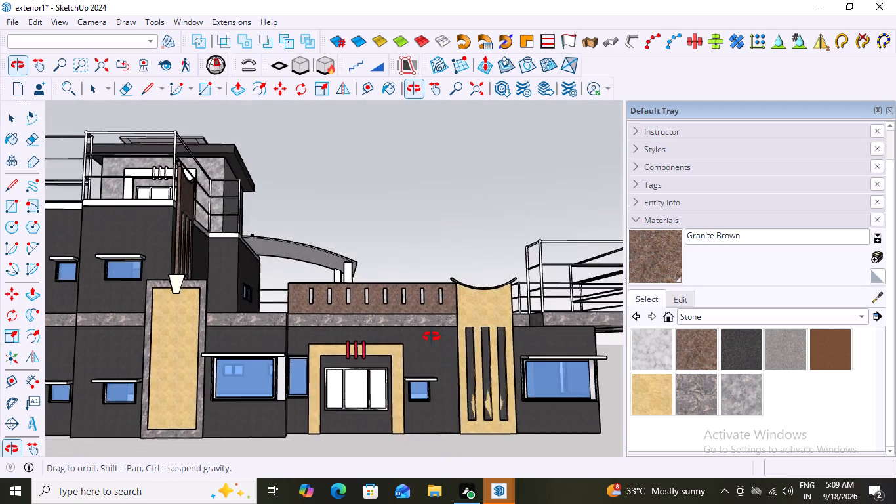
middle_click_drag(432, 337, 451, 415)
scroll(441, 409, "down", 6)
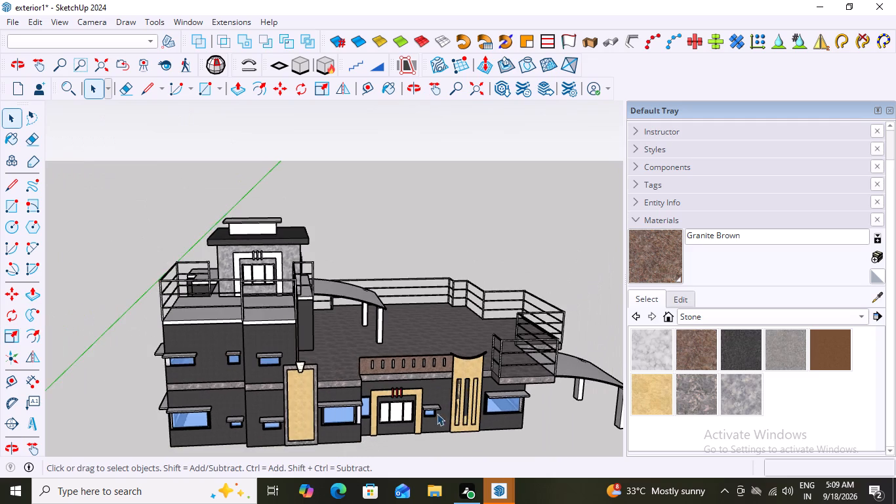
middle_click_drag(403, 417, 577, 375)
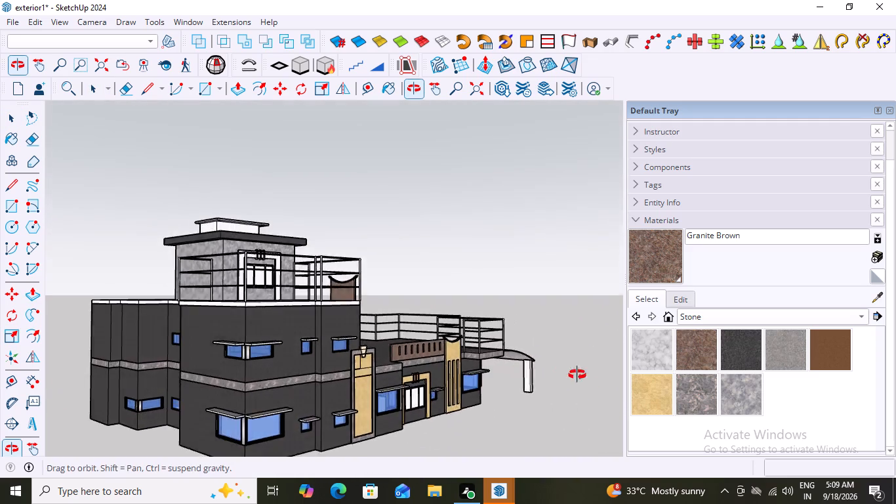
middle_click_drag(577, 375, 442, 383)
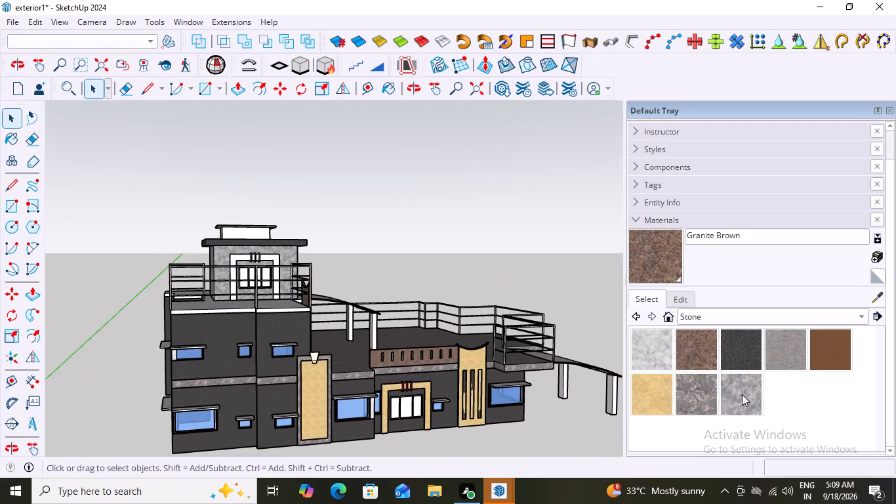
Paint the upper-floor and ground-floor exterior walls with Stone Vein Gray.
left_click(742, 394)
left_click(216, 339)
left_click(229, 409)
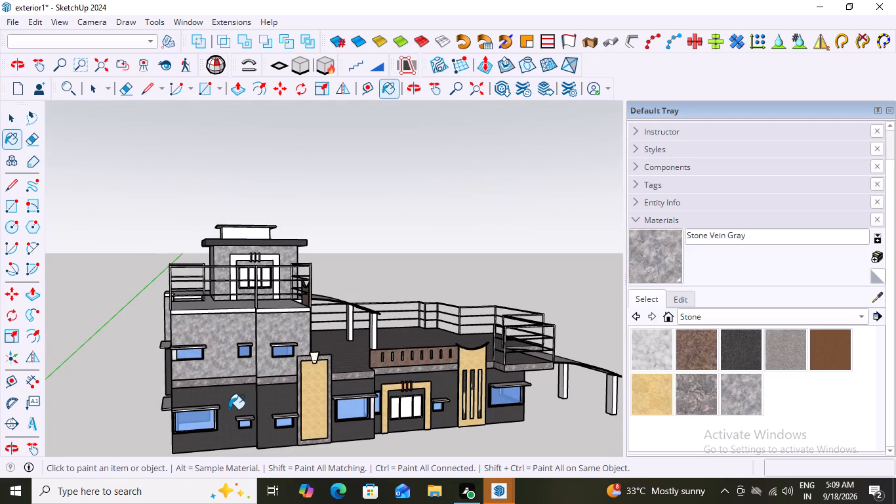
Examine the Stone Vein Gray walls against the bands and khaki features from several angles.
middle_click_drag(417, 451, 464, 456)
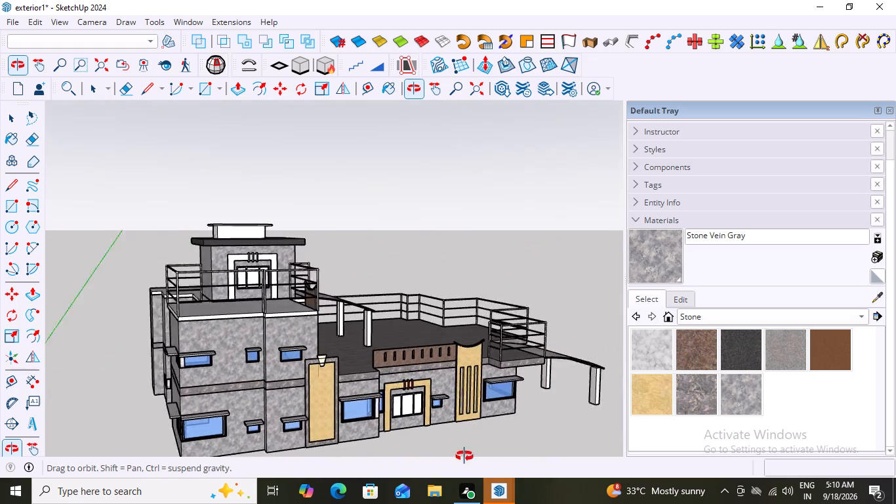
middle_click_drag(464, 456, 314, 441)
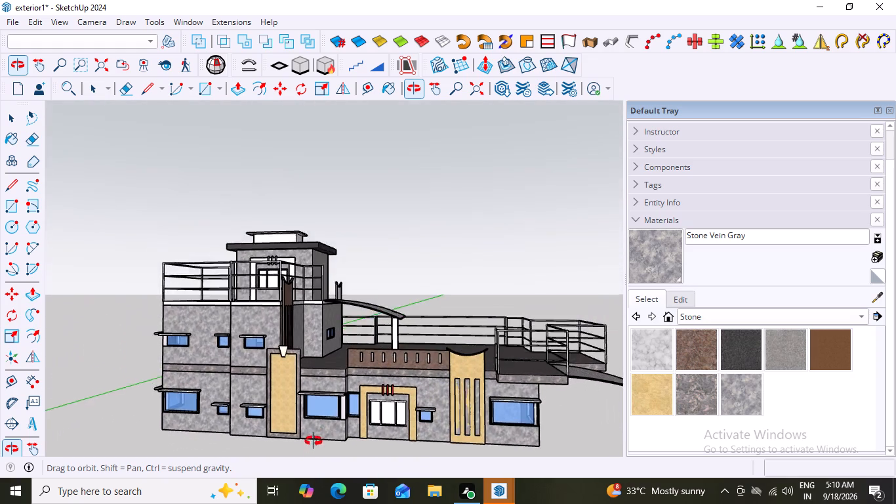
middle_click_drag(314, 441, 328, 471)
scroll(333, 460, "down", 3)
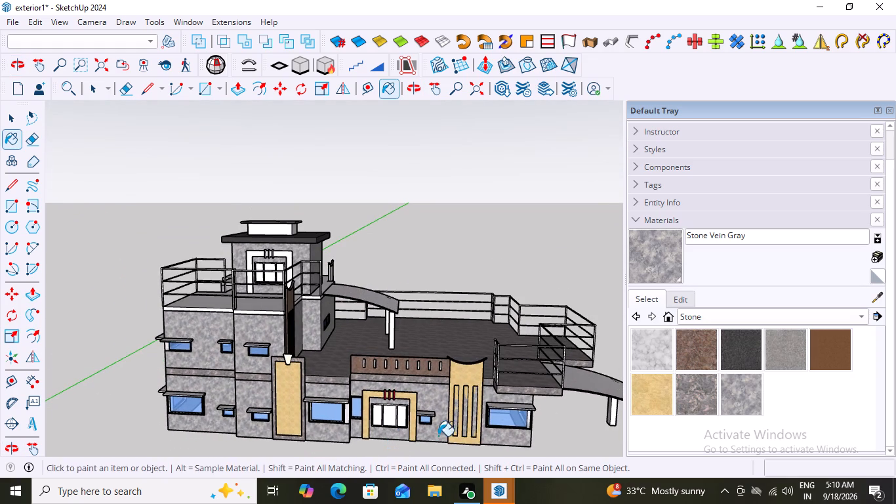
scroll(464, 425, "down", 3)
middle_click_drag(514, 438, 554, 427)
scroll(556, 432, "up", 5)
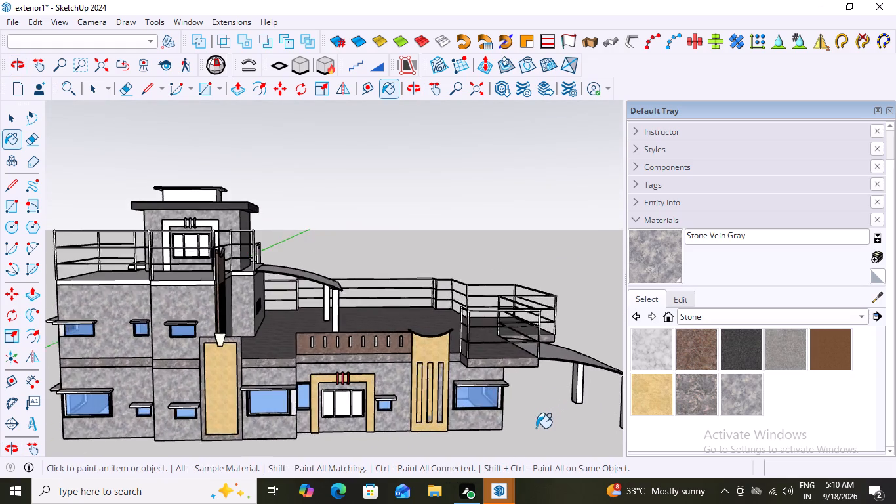
scroll(536, 428, "up", 3)
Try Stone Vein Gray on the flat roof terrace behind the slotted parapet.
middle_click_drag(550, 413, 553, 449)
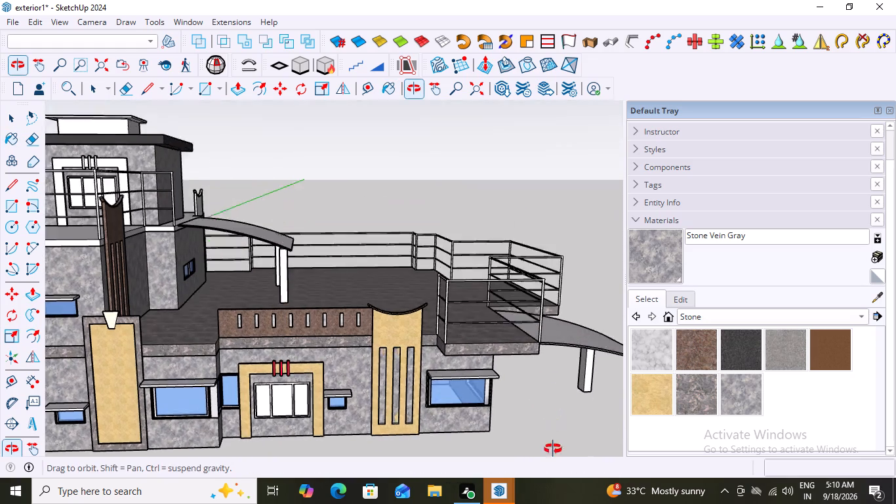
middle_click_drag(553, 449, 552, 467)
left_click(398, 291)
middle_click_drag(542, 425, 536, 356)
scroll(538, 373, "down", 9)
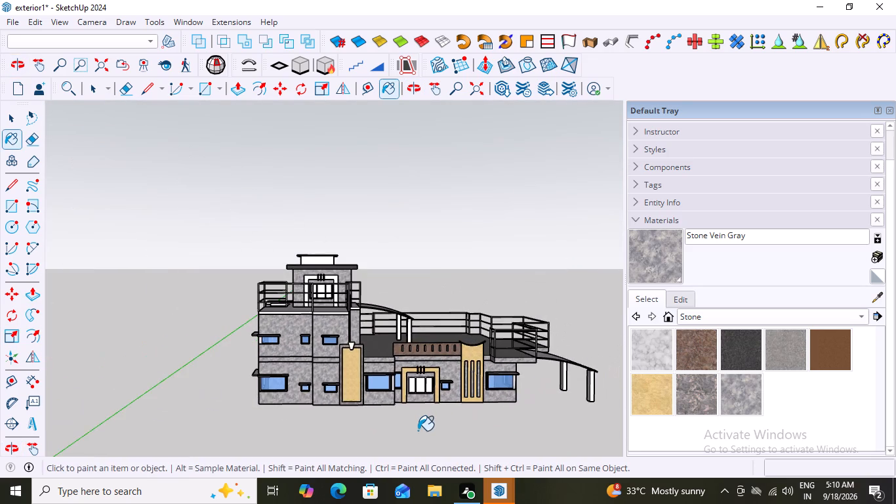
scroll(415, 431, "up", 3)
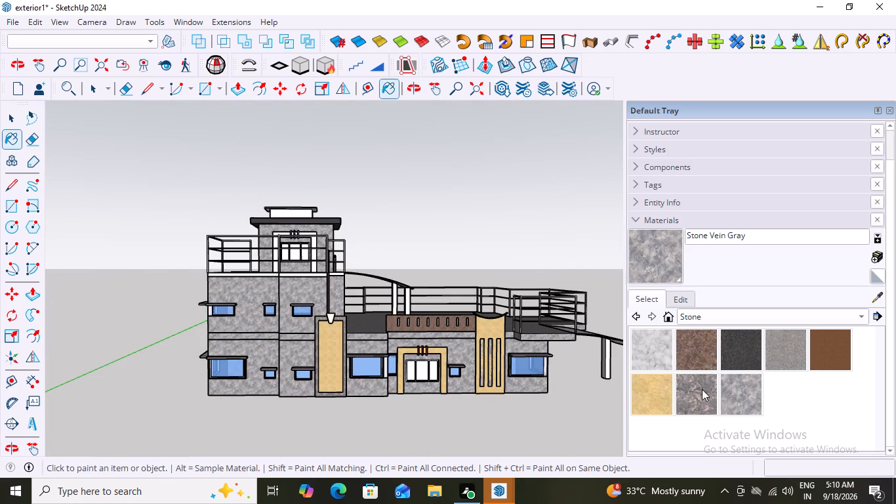
Paint the flat roof terrace behind the slotted parapet with Stone Marble.
left_click(702, 390)
left_click(365, 319)
middle_click_drag(422, 403, 290, 415)
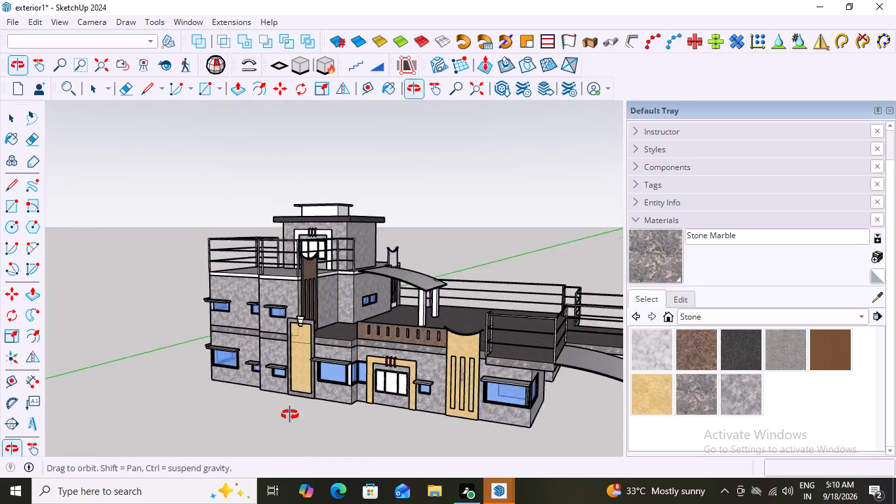
middle_click_drag(290, 415, 439, 430)
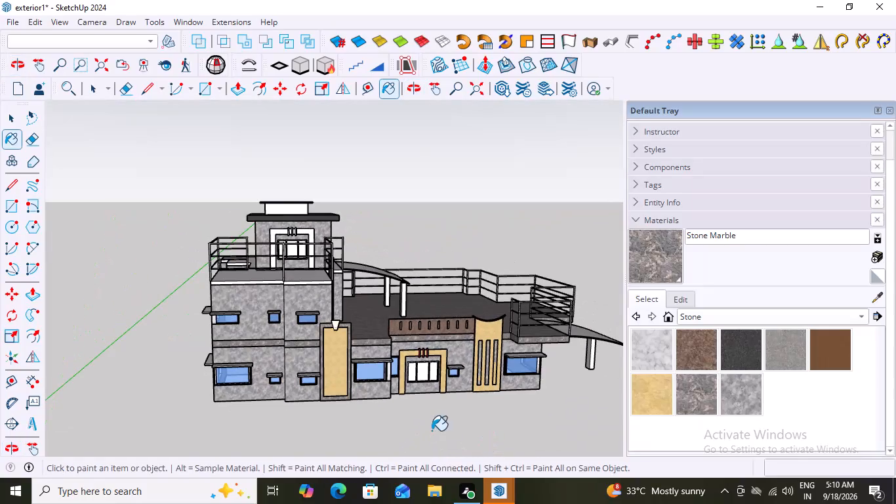
key("space")
Paint the frame and three bars around the rooftop room's window with Granite Dark Gray.
middle_click_drag(329, 360, 327, 417)
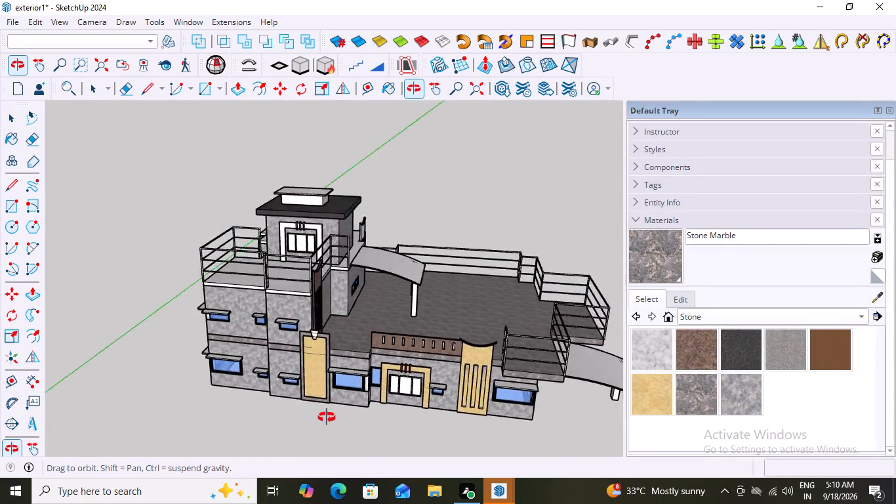
middle_click_drag(327, 417, 297, 371)
scroll(284, 249, "up", 2)
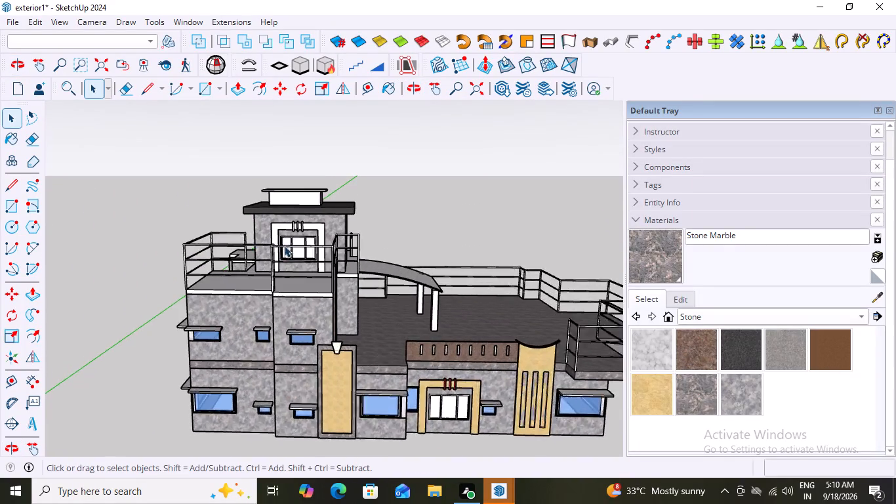
scroll(284, 245, "up", 7)
middle_click(308, 228)
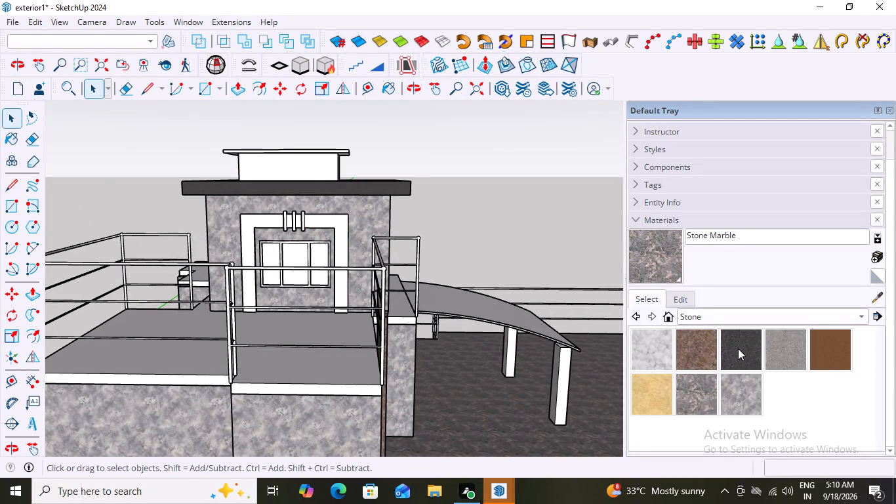
left_click(752, 353)
left_click(320, 224)
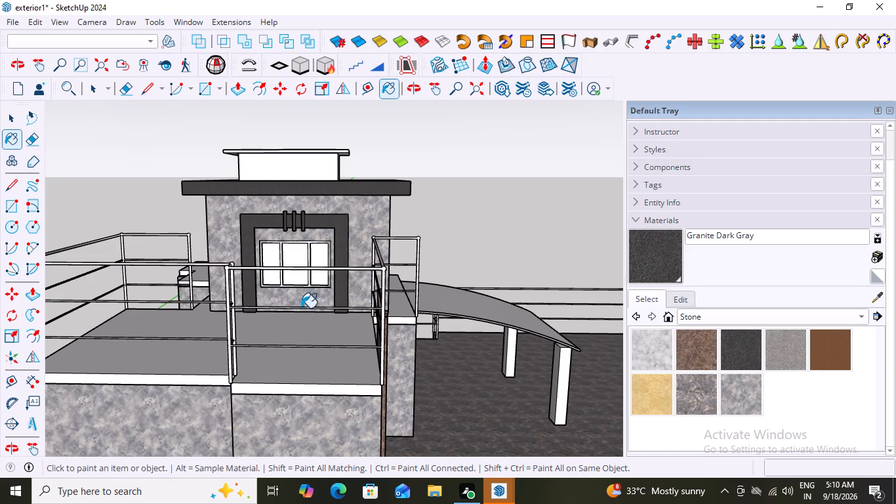
Examine the whole house with the dark rooftop window frame from several angles.
middle_click_drag(331, 351, 319, 351)
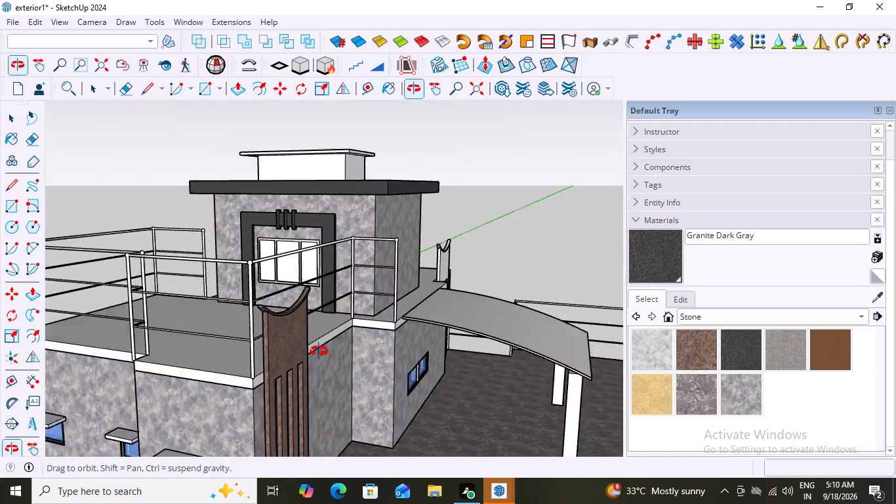
middle_click_drag(319, 351, 423, 337)
scroll(319, 350, "down", 19)
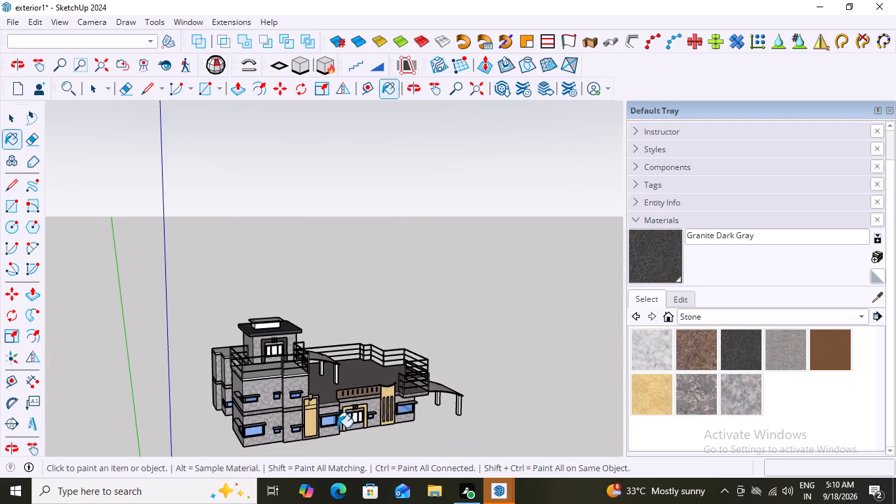
scroll(458, 451, "up", 6)
scroll(351, 448, "up", 1)
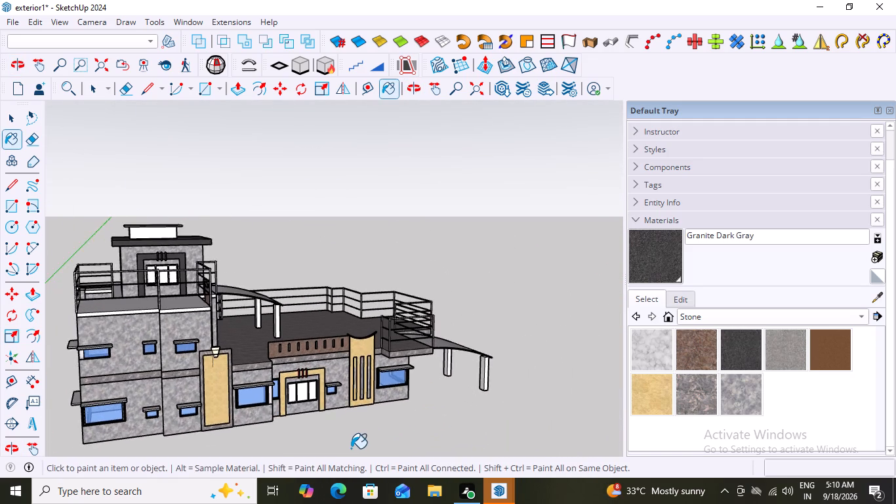
scroll(351, 448, "up", 1)
middle_click_drag(351, 448, 231, 427)
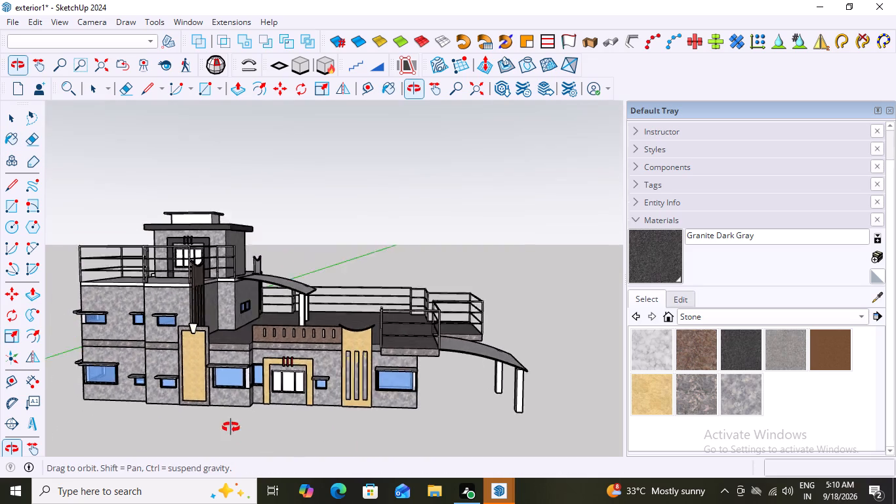
middle_click_drag(231, 427, 285, 444)
Paint the three white panels inside the khaki entrance frame with Granite Dark Gray.
scroll(275, 444, "up", 2)
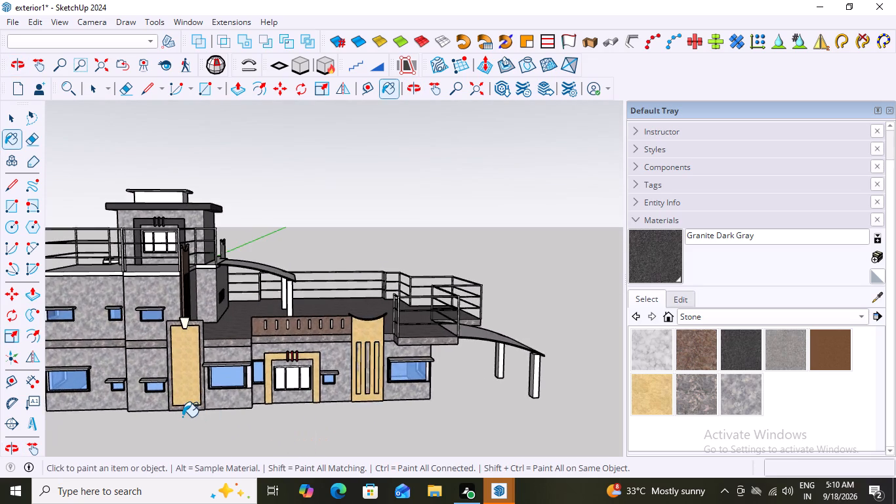
scroll(182, 417, "up", 3)
middle_click_drag(184, 425, 194, 463)
middle_click_drag(204, 434, 213, 493)
scroll(207, 441, "down", 1)
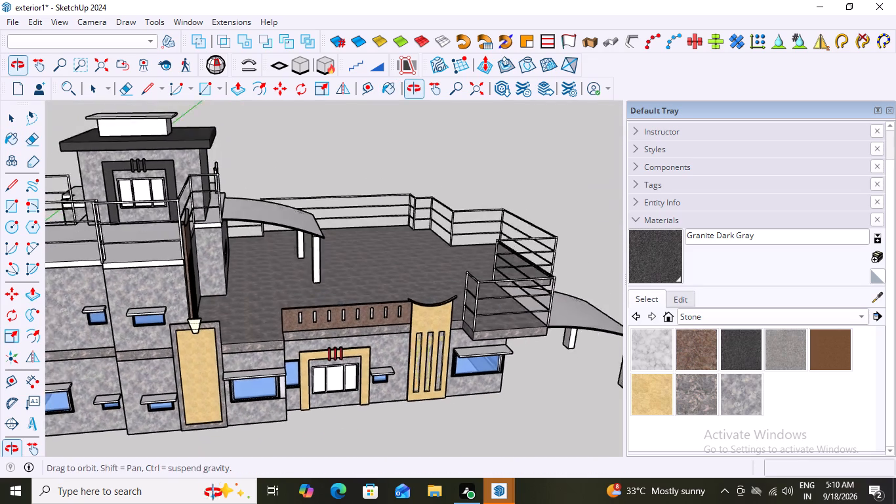
middle_click_drag(213, 493, 213, 499)
scroll(353, 436, "up", 1)
middle_click_drag(353, 436, 325, 389)
scroll(323, 365, "up", 6)
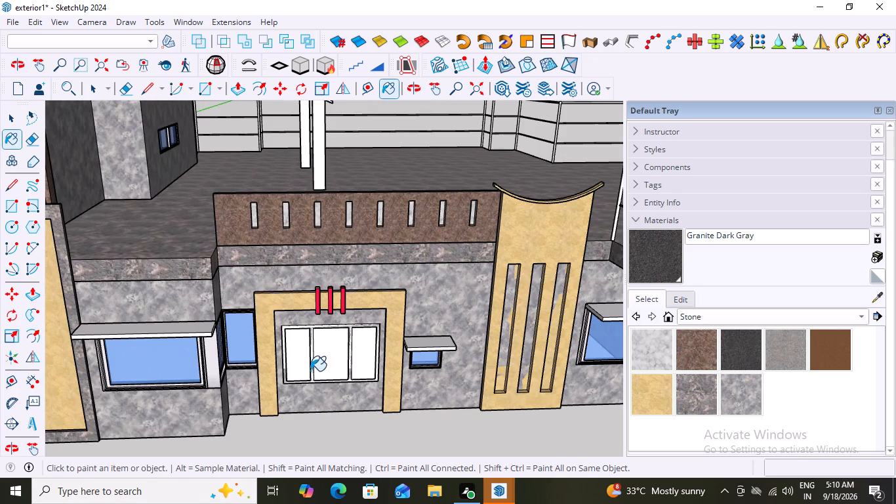
left_click(301, 358)
scroll(438, 409, "down", 3)
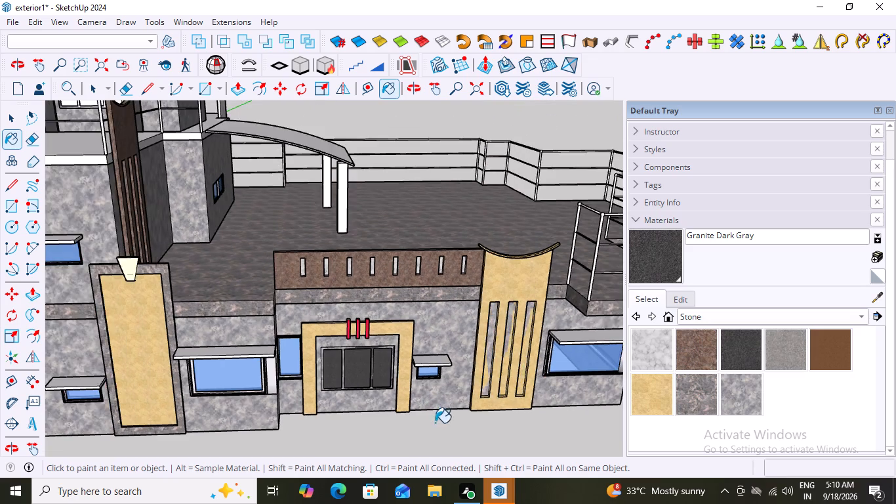
middle_click_drag(428, 436, 413, 383)
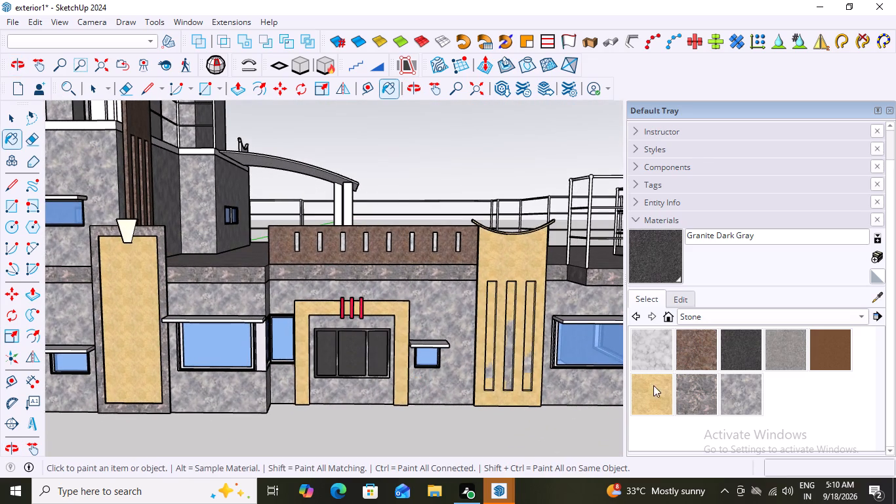
Paint the three panels inside the entrance frame with Stone Brushed Khaki.
left_click(656, 396)
left_click(357, 357)
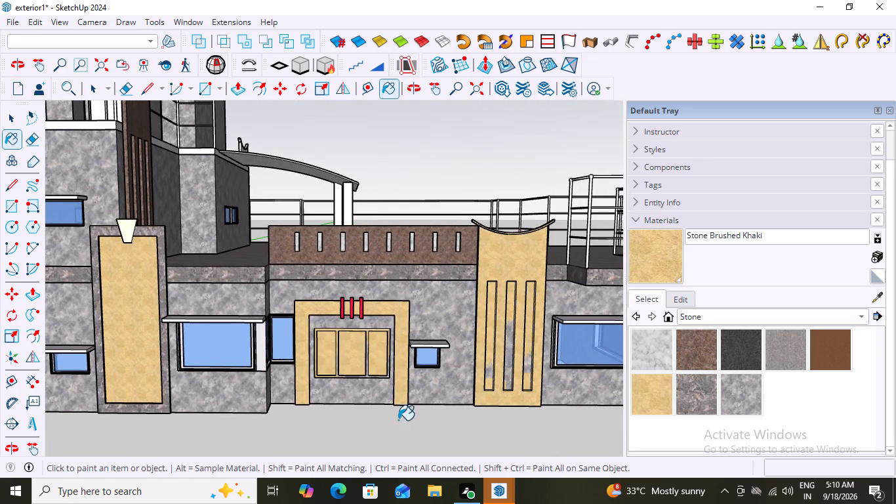
Paint the khaki entrance frame around the three panels with Granite Dark Gray.
middle_click_drag(398, 420, 392, 413)
scroll(390, 413, "down", 2)
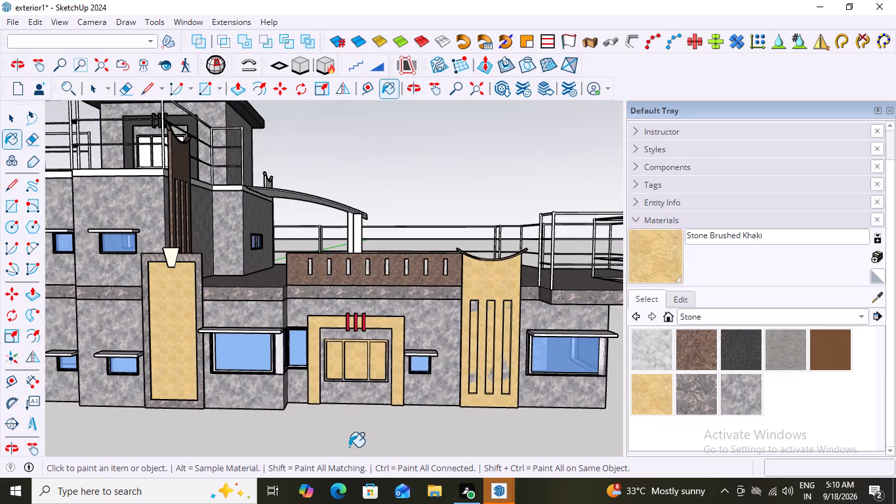
scroll(348, 447, "up", 4)
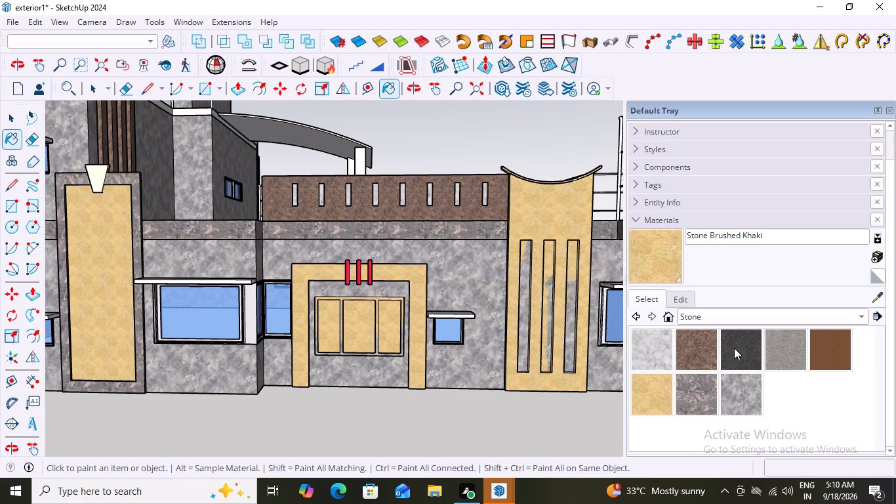
left_click(740, 350)
left_click(418, 312)
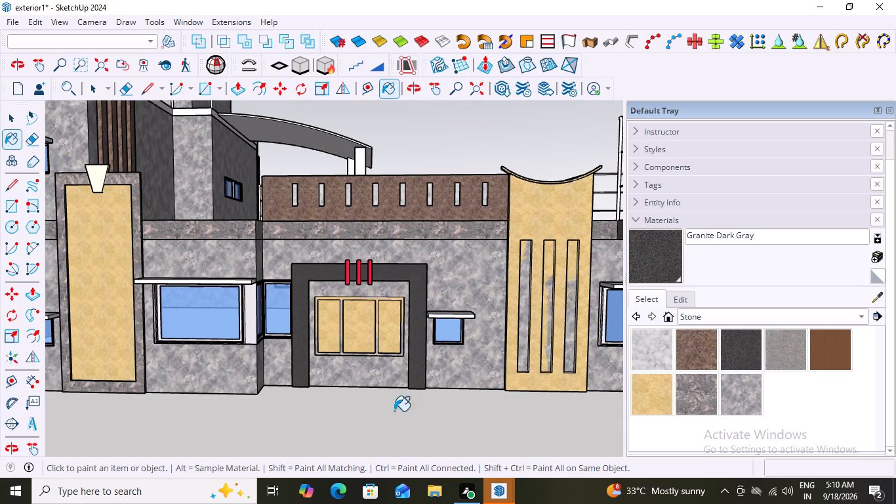
Examine the repainted entrance frame and the edges of its khaki panels up close.
scroll(376, 444, "down", 3)
middle_click_drag(371, 448, 417, 457)
scroll(414, 457, "down", 3)
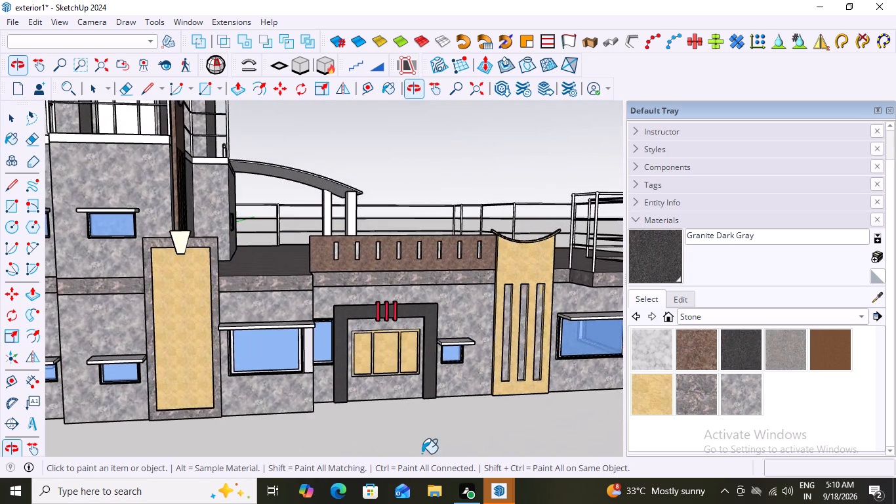
scroll(420, 451, "down", 7)
scroll(482, 440, "up", 3)
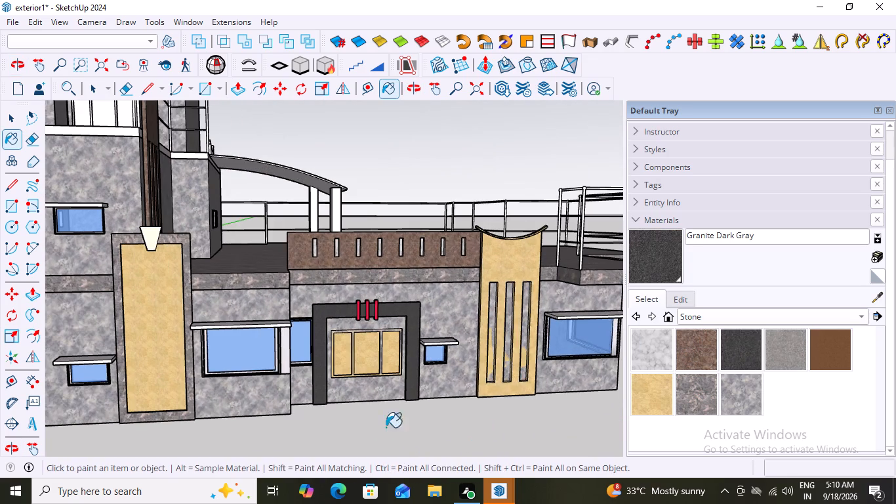
scroll(363, 388, "up", 4)
scroll(371, 377, "down", 1)
scroll(373, 380, "up", 4)
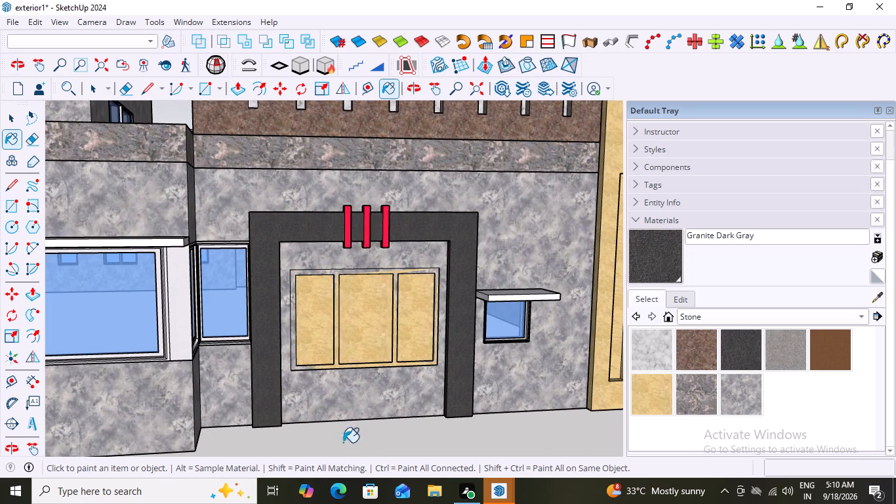
scroll(364, 463, "up", 4)
scroll(413, 374, "up", 7)
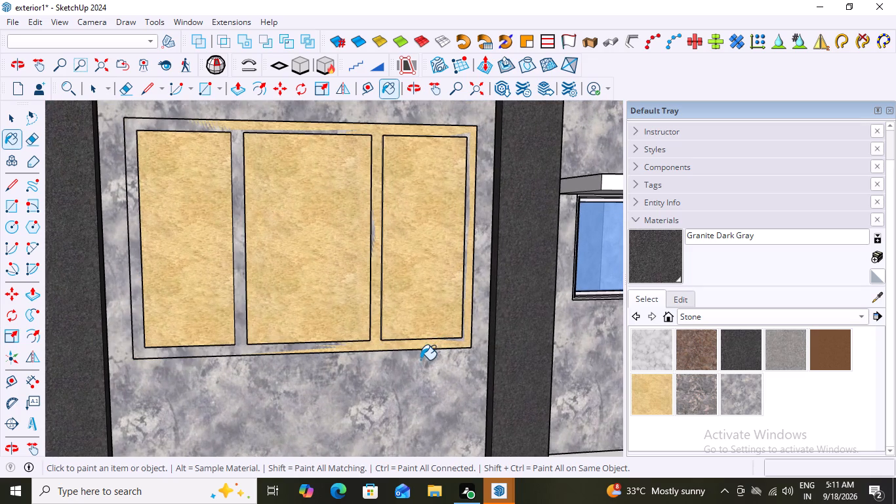
scroll(281, 348, "up", 10)
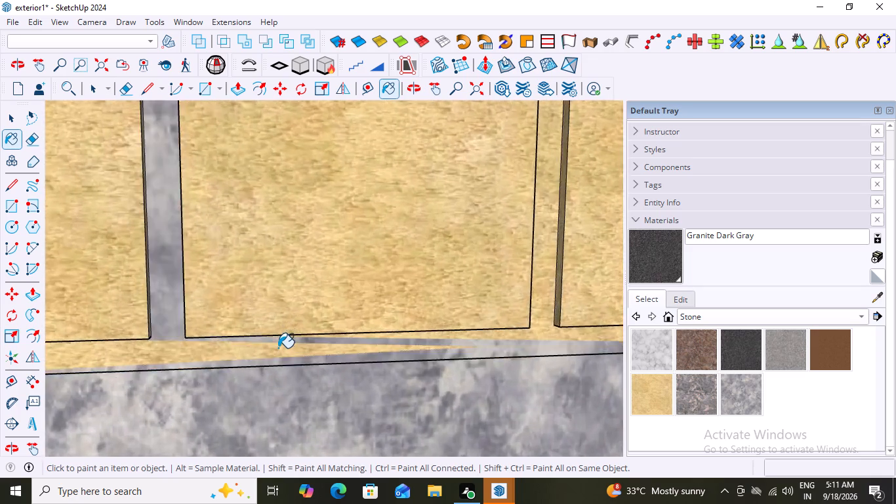
Examine the whole house facade with the dark entrance frame and khaki panels from several angles.
scroll(278, 348, "down", 20)
scroll(278, 348, "down", 10)
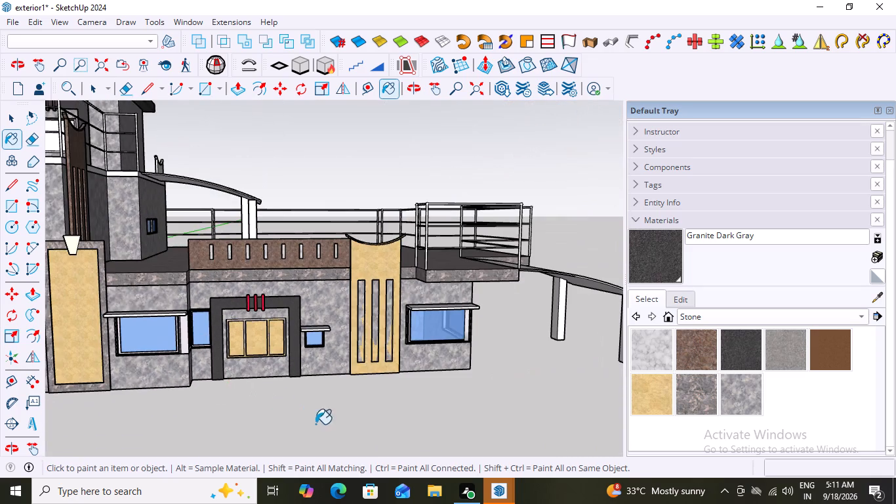
middle_click_drag(316, 424, 267, 427)
scroll(267, 427, "down", 2)
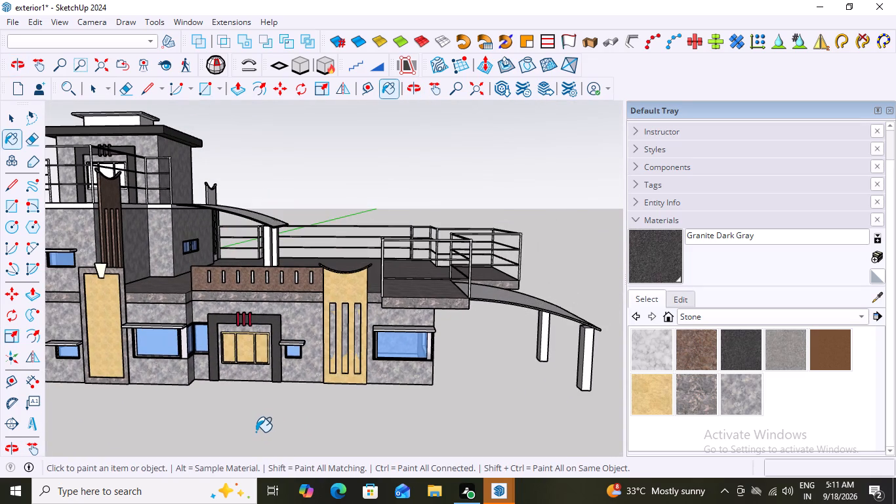
scroll(227, 425, "down", 6)
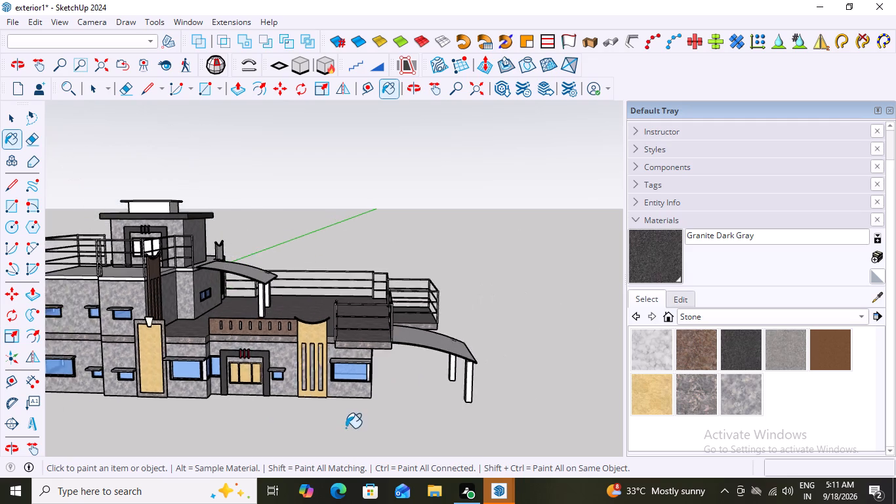
scroll(346, 428, "down", 2)
middle_click_drag(169, 424, 177, 426)
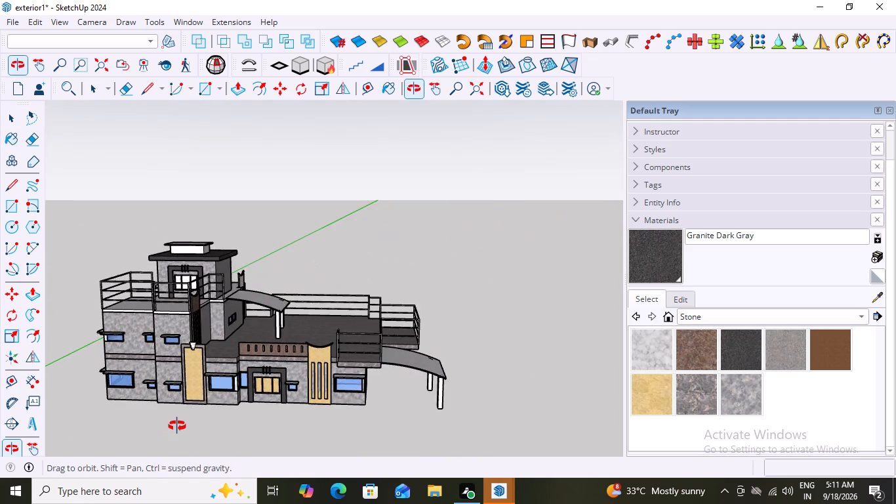
middle_click_drag(177, 426, 184, 425)
scroll(150, 435, "up", 2)
middle_click_drag(113, 427, 85, 420)
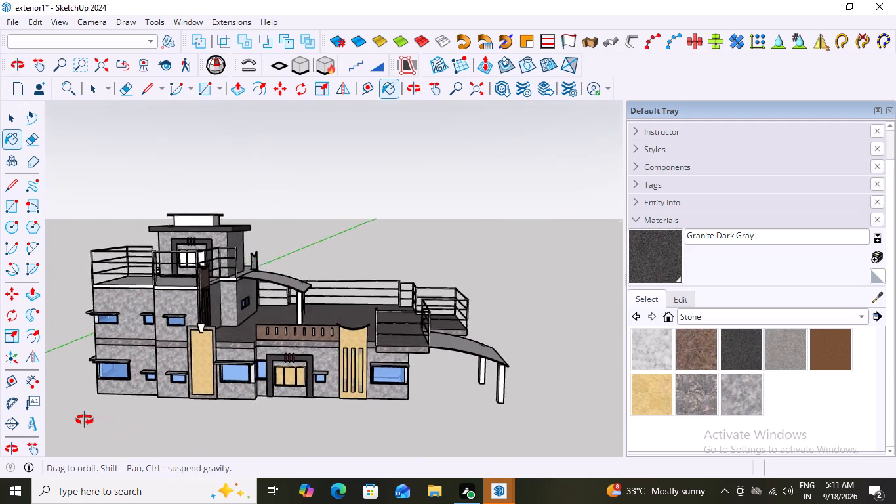
middle_click_drag(85, 420, 86, 415)
scroll(84, 417, "up", 5)
middle_click_drag(169, 432, 172, 432)
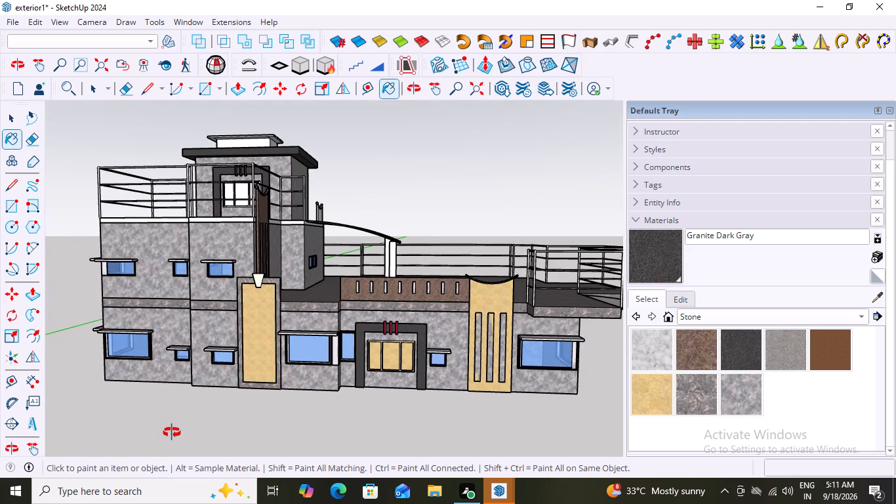
middle_click_drag(172, 432, 192, 438)
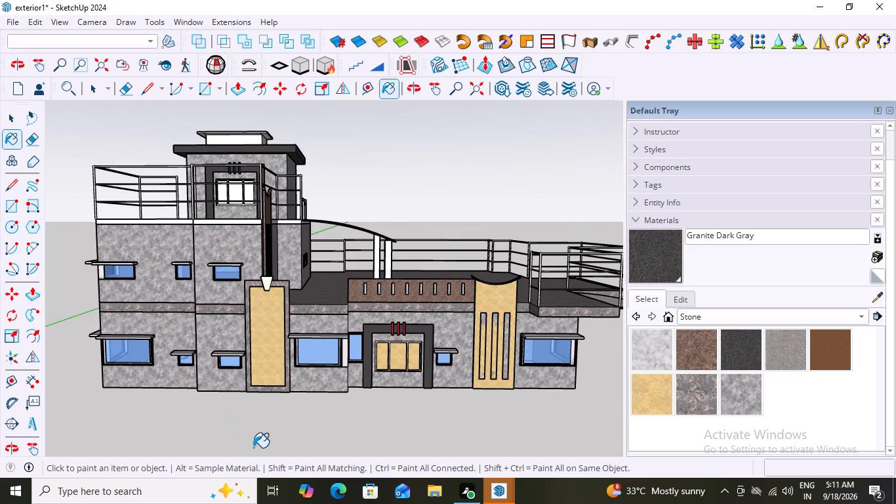
middle_click_drag(207, 415, 221, 451)
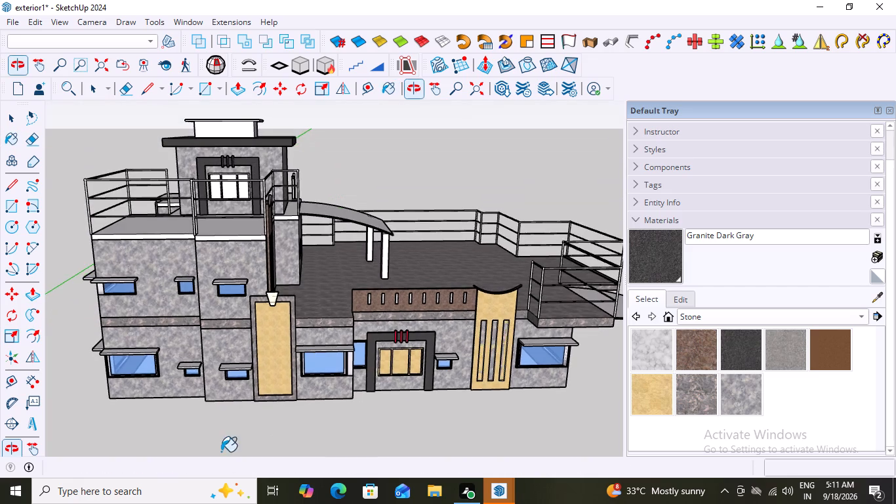
Open the rooftop window's frame group and paint its three vertical bars with Granite Brown.
scroll(203, 132, "up", 10)
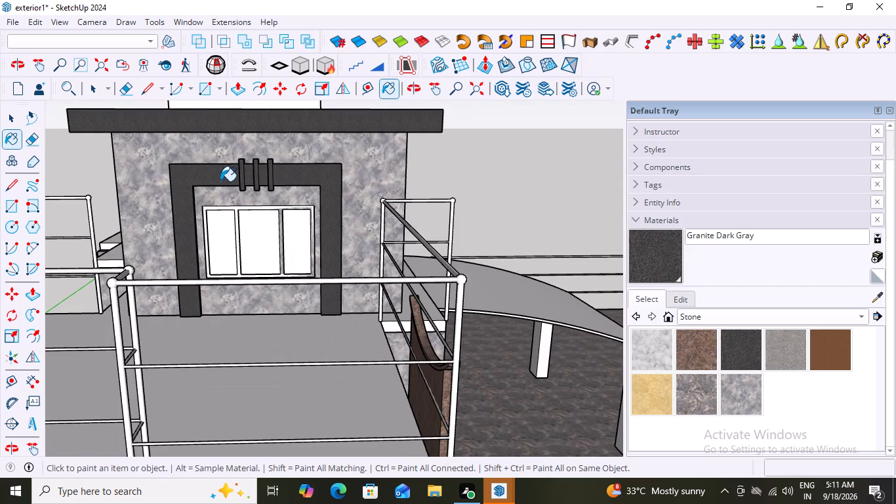
key("space")
left_click(241, 174)
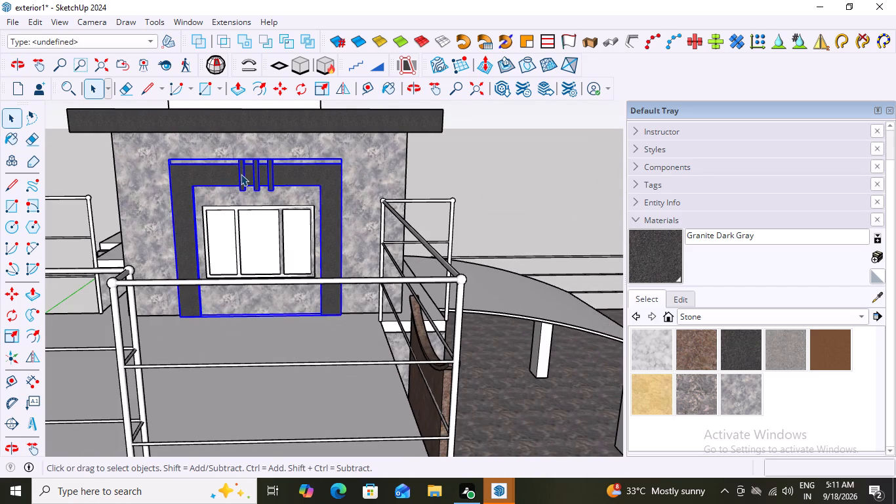
double_click(241, 174)
left_click(241, 174)
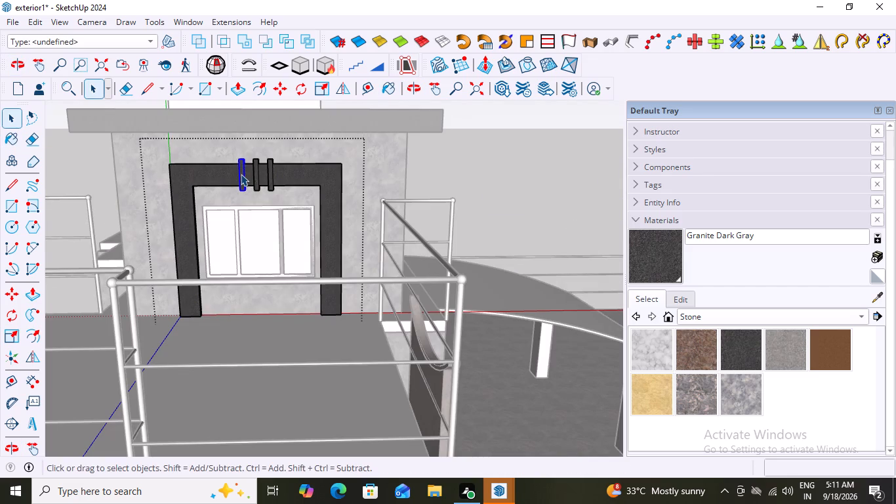
left_click(241, 174)
left_click(697, 345)
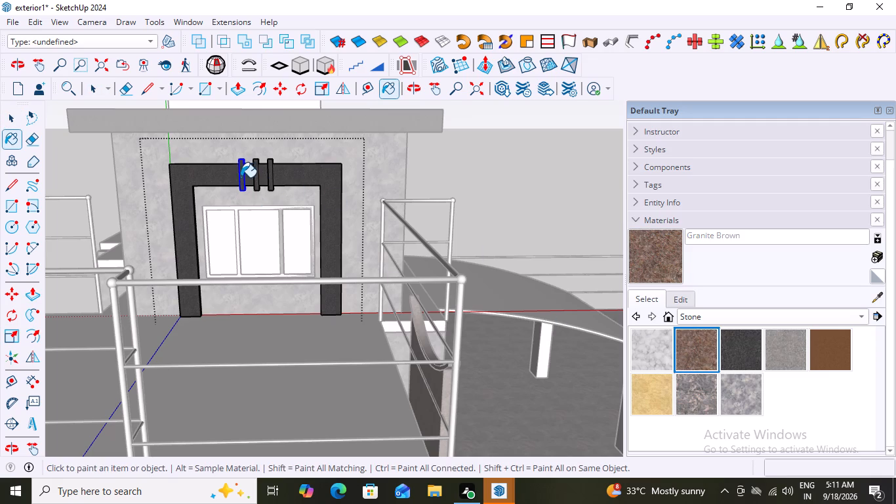
left_click(241, 177)
scroll(257, 205, "up", 3)
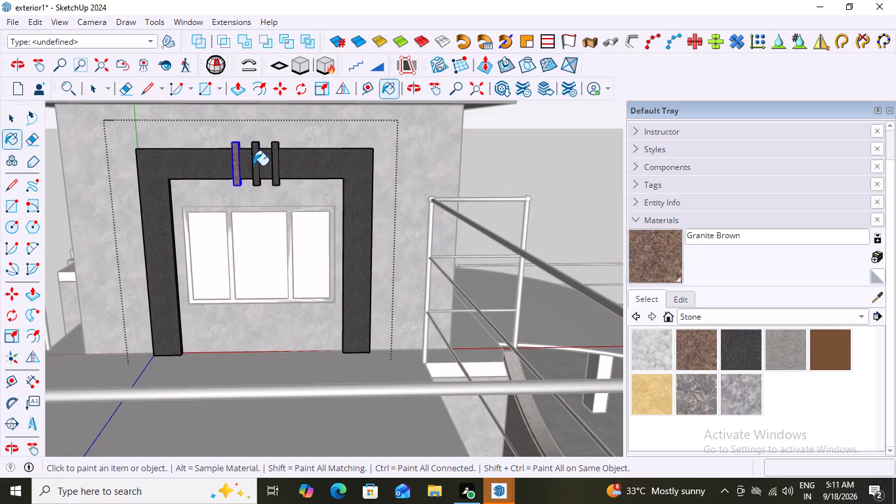
left_click(257, 169)
left_click(275, 171)
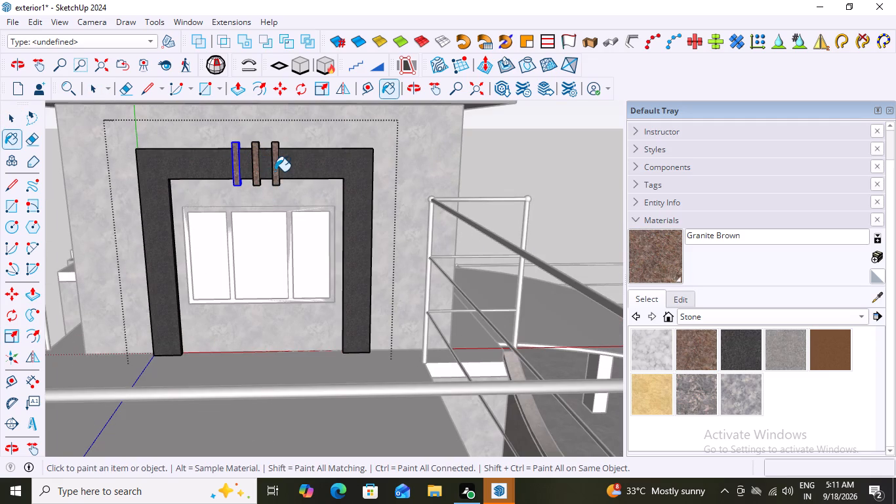
Paint the frame around the rooftop room's window with Roofing Shingles Asphalt from the Roofing materials.
middle_click_drag(284, 196, 219, 209)
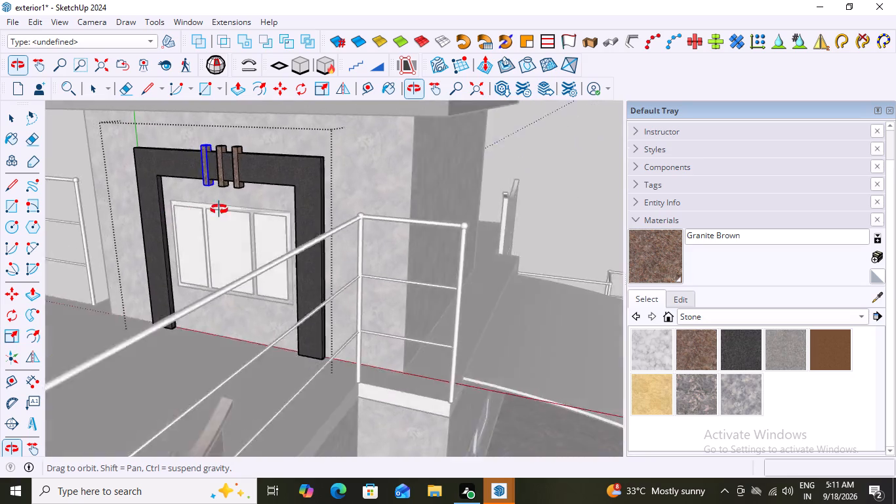
middle_click_drag(219, 209, 253, 186)
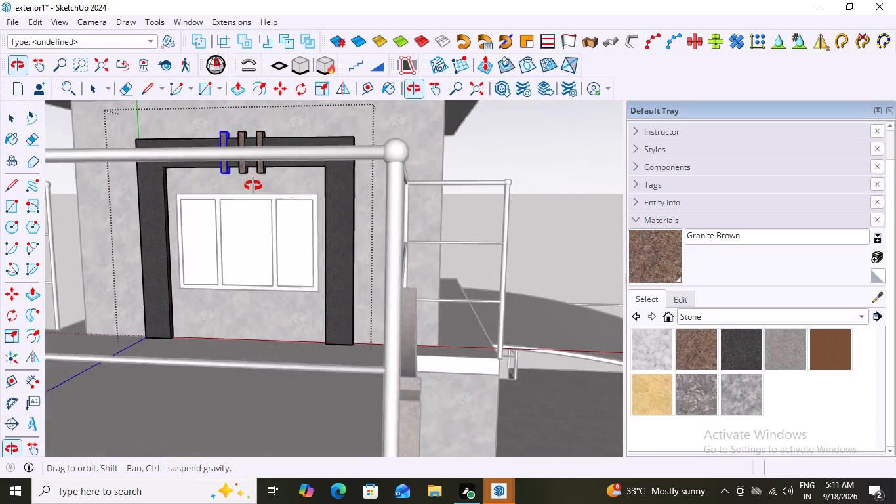
middle_click_drag(253, 186, 270, 219)
scroll(270, 219, "down", 11)
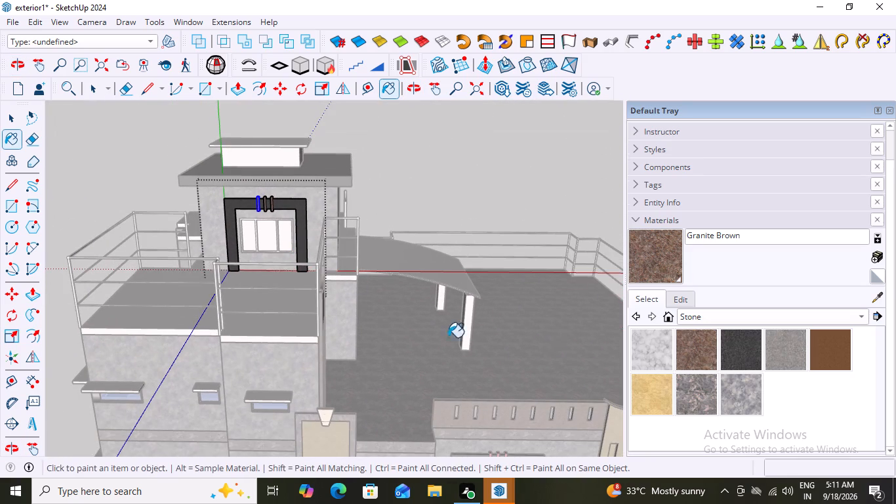
left_click(862, 314)
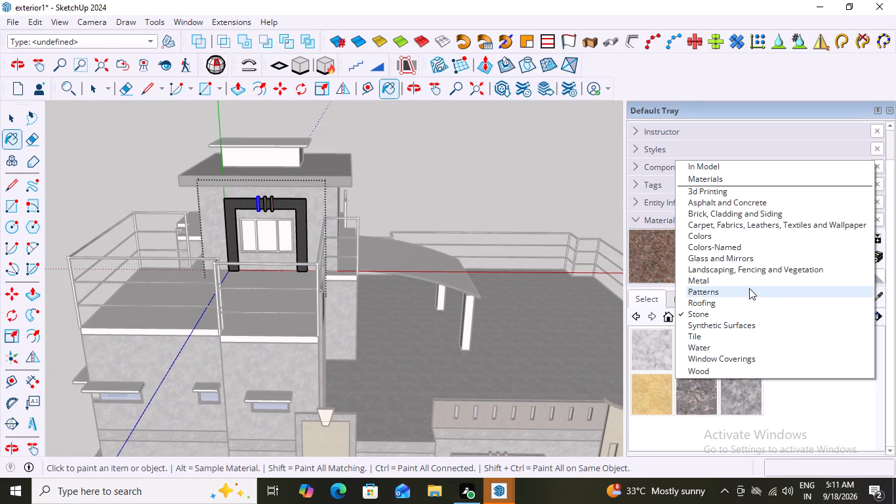
left_click(708, 303)
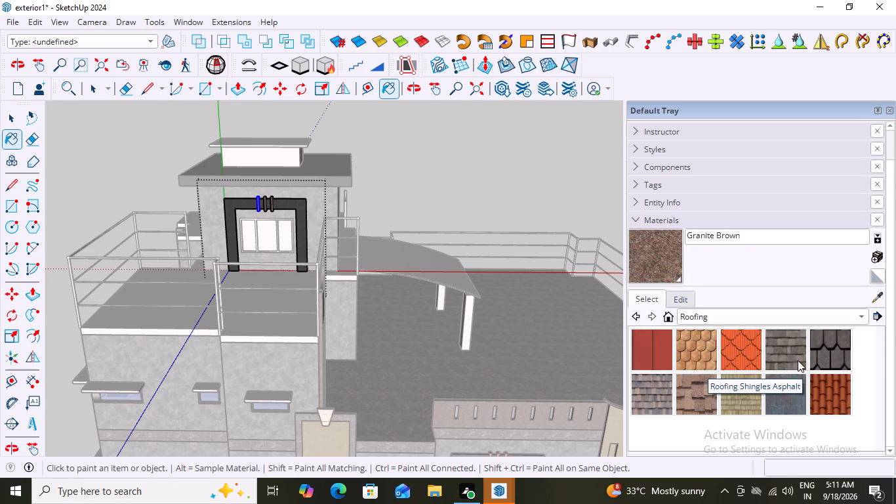
scroll(798, 361, "down", 13)
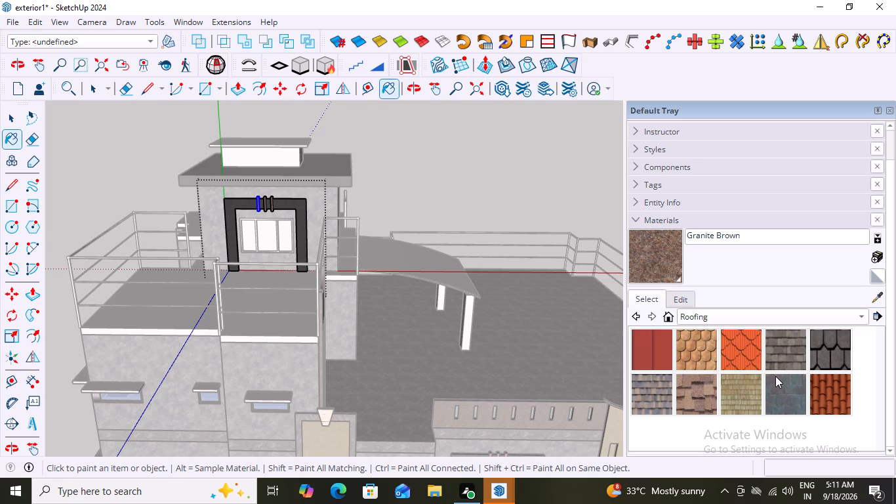
middle_click(775, 376)
scroll(775, 376, "down", 6)
scroll(749, 401, "up", 4)
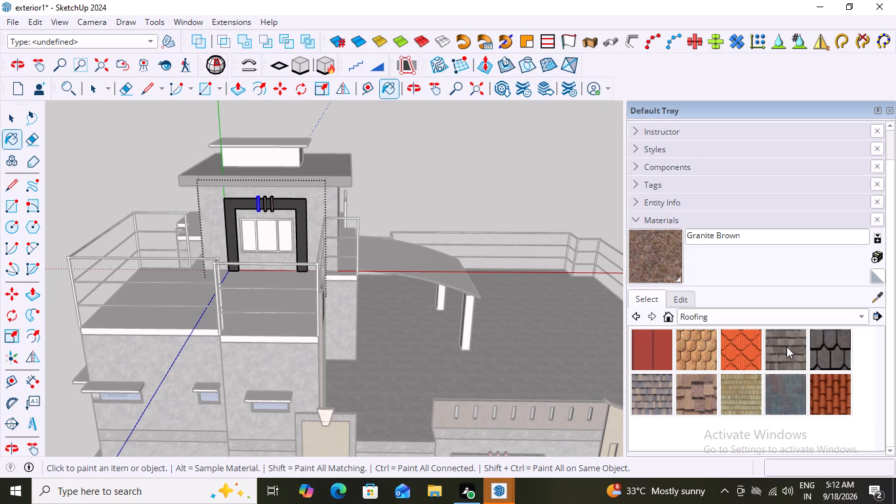
left_click(784, 351)
scroll(281, 236, "up", 6)
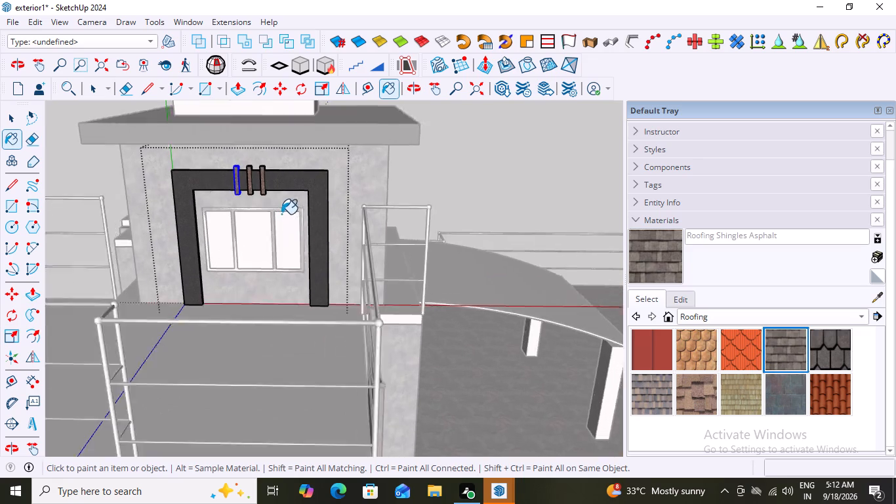
scroll(281, 214, "up", 2)
left_click(285, 175)
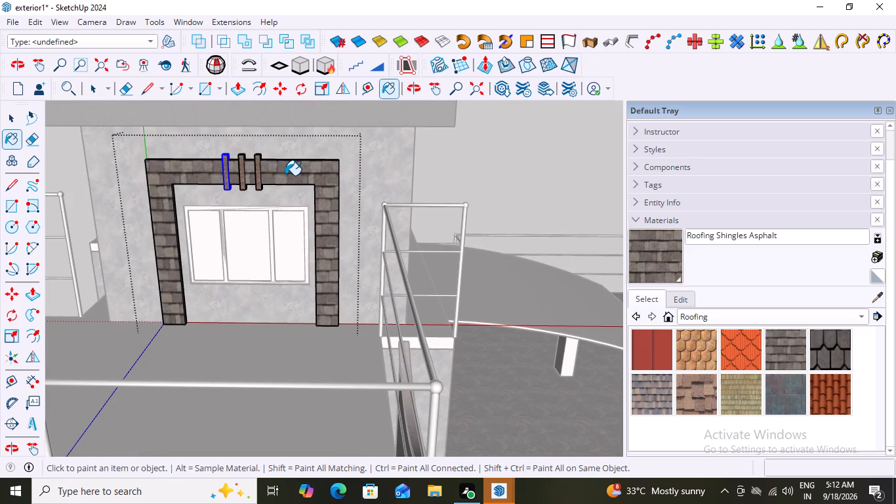
scroll(285, 175, "down", 7)
scroll(325, 269, "up", 3)
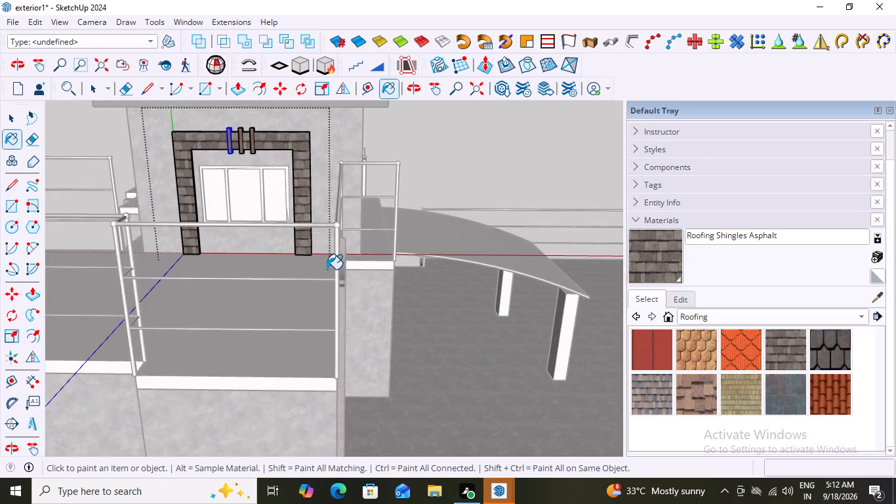
scroll(327, 269, "up", 8)
scroll(307, 247, "down", 13)
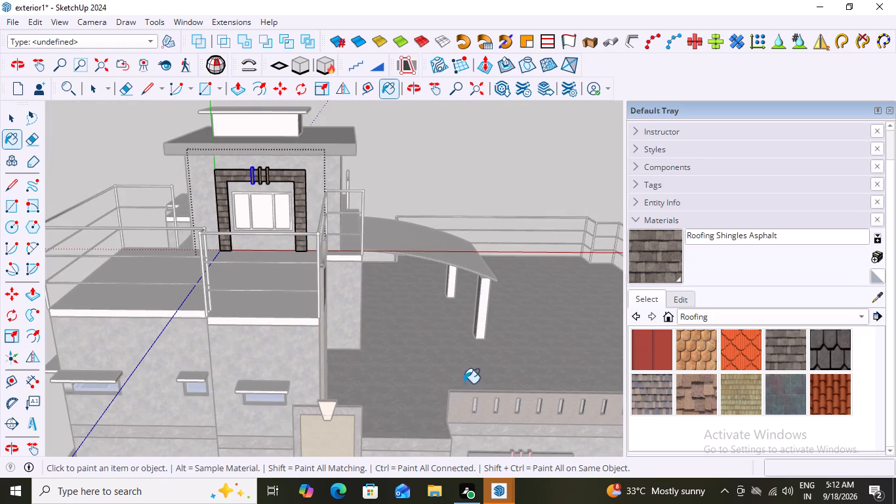
Repaint the frame around the rooftop room's window with Roofing Scalloped Ornate.
left_click(741, 350)
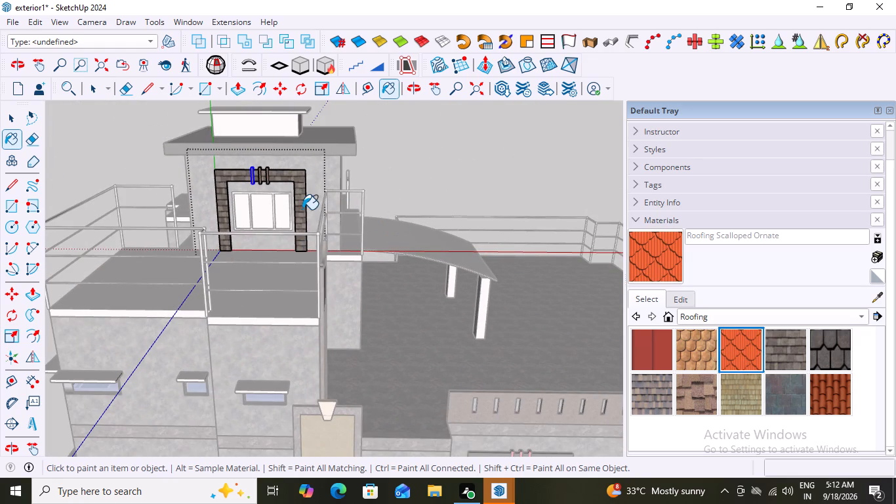
left_click(302, 214)
scroll(283, 262, "up", 8)
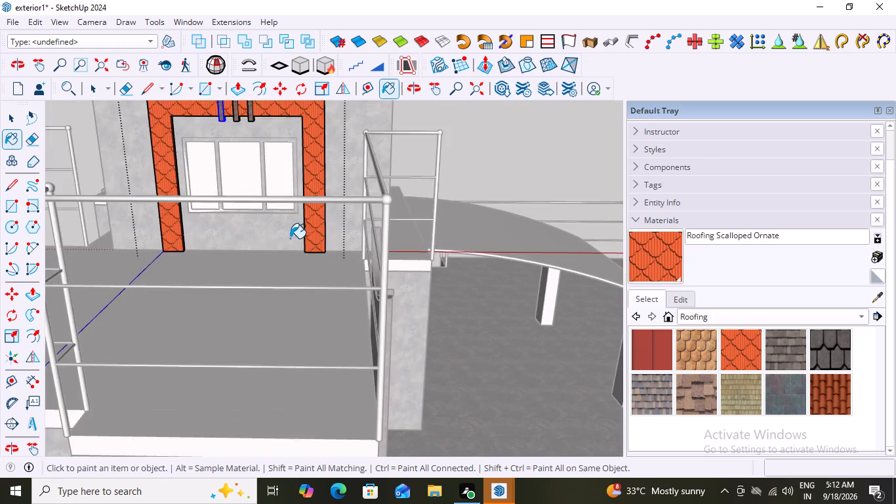
scroll(290, 238, "up", 9)
scroll(323, 239, "down", 19)
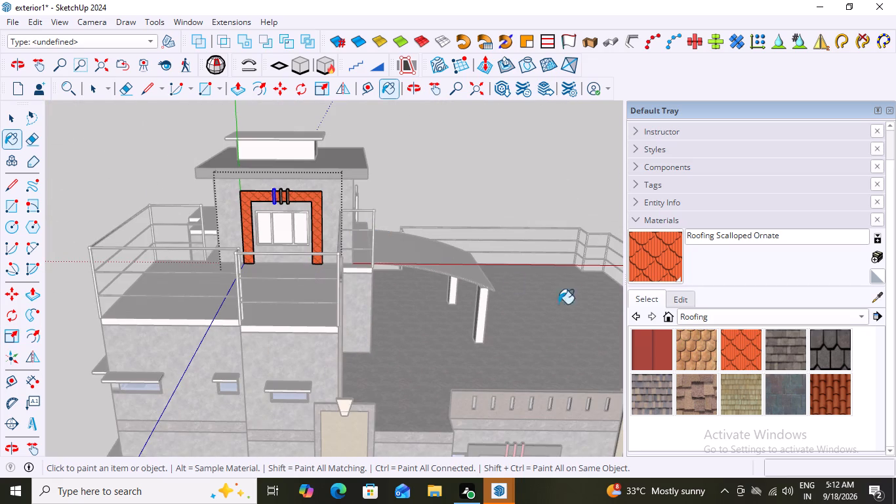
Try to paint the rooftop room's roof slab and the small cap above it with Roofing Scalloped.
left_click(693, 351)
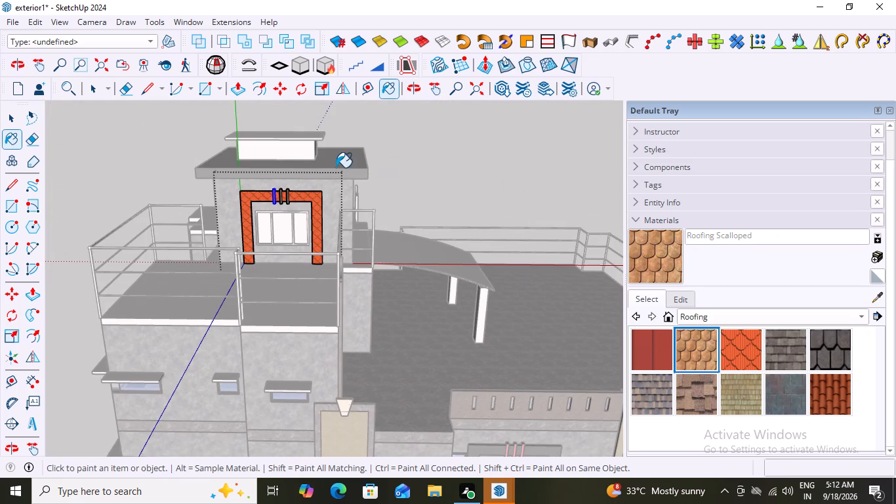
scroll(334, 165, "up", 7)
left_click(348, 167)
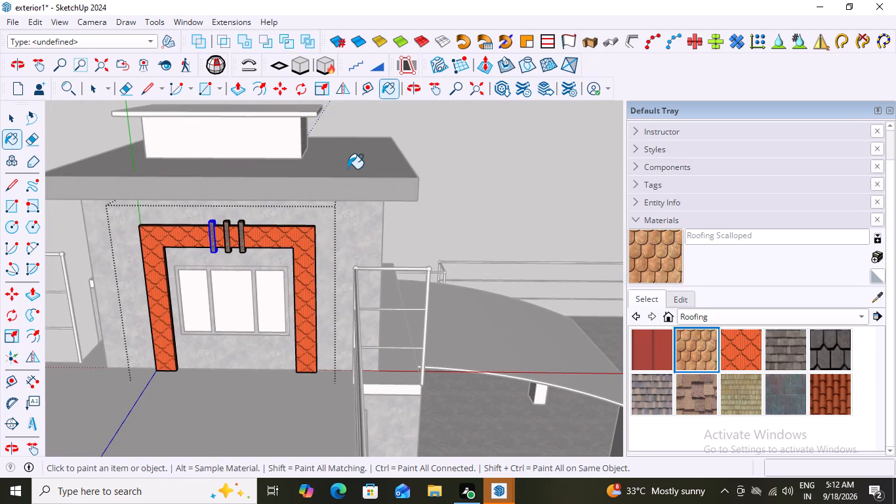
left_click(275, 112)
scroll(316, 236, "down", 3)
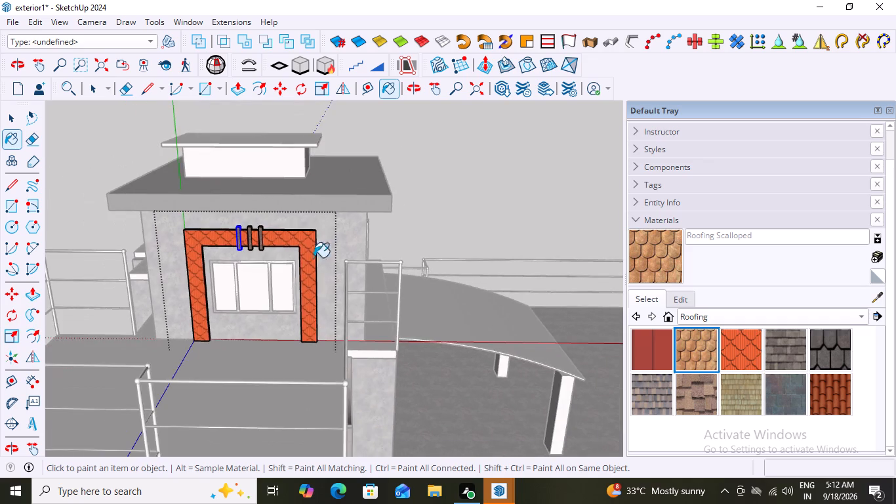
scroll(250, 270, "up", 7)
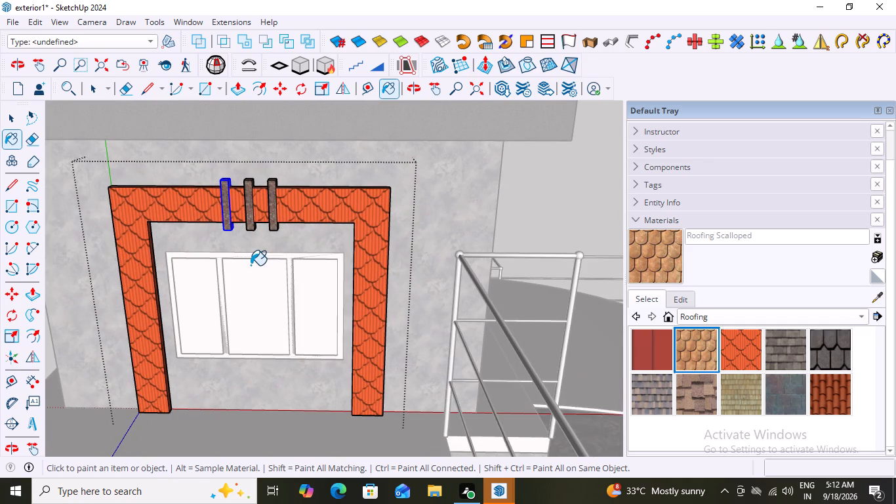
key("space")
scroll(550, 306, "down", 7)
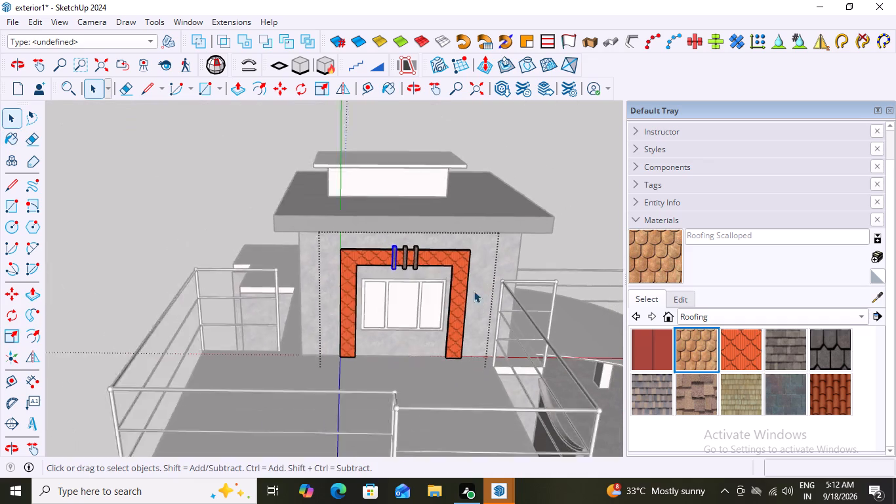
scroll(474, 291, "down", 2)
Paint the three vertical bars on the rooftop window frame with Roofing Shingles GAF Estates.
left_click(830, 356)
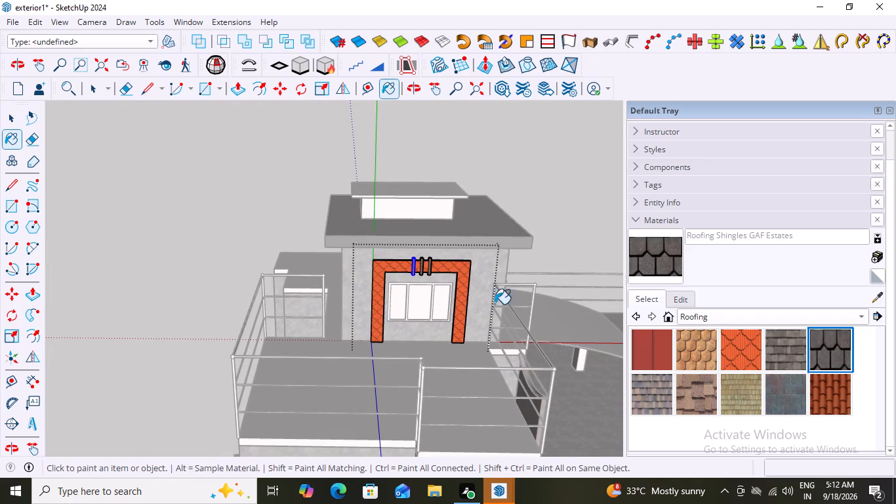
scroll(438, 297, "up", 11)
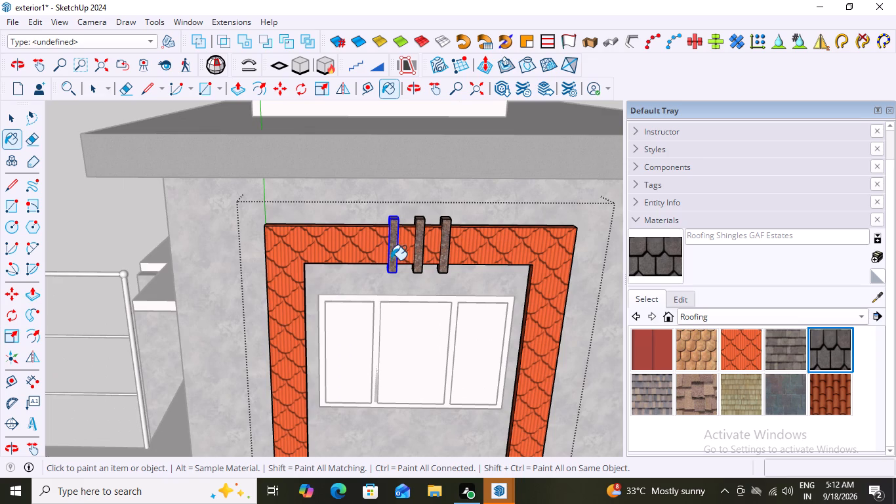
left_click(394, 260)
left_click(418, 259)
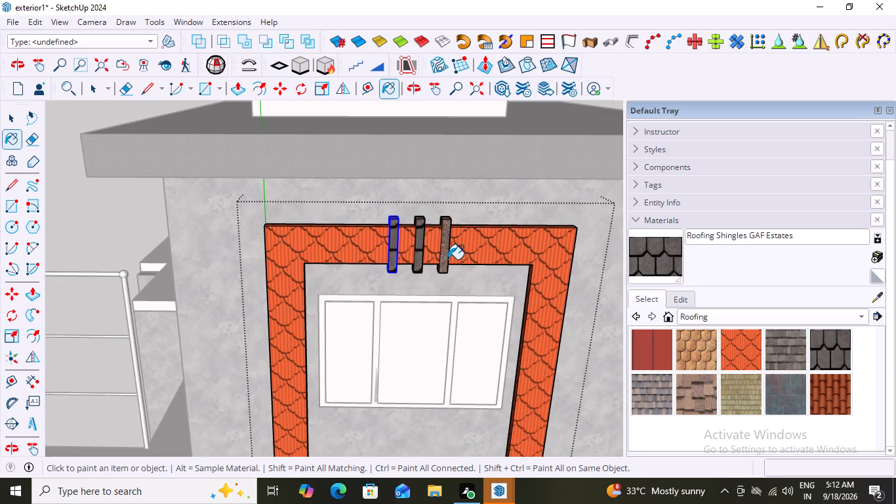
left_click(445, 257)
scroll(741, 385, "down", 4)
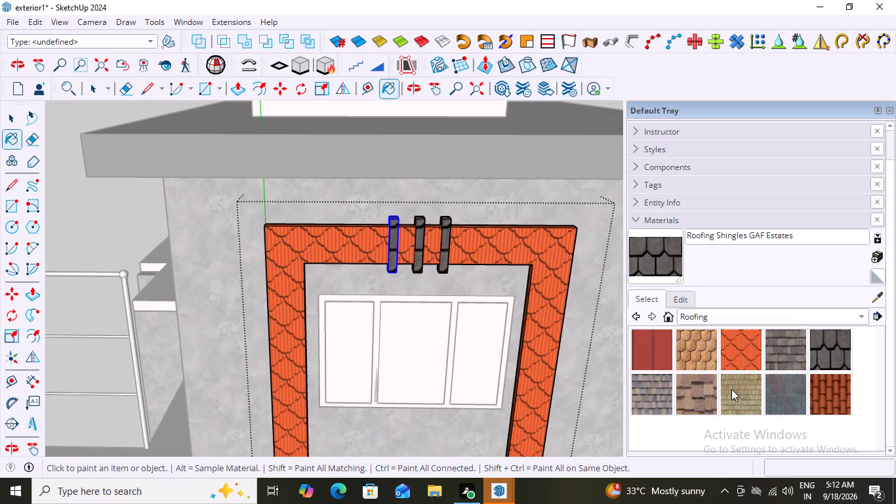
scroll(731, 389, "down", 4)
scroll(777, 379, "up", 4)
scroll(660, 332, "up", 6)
Paint the rooftop window frame's three vertical bars with Granite Dark Gray from the Stone materials and leave the group.
left_click(632, 315)
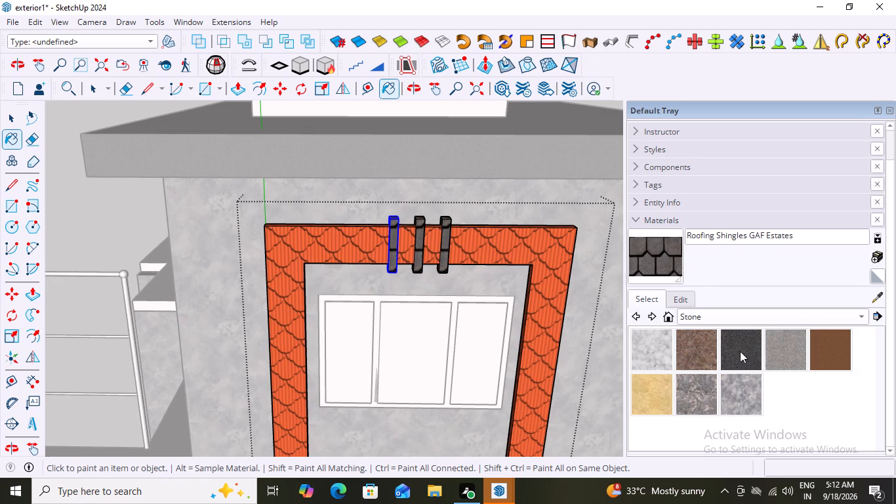
left_click(740, 351)
left_click(392, 254)
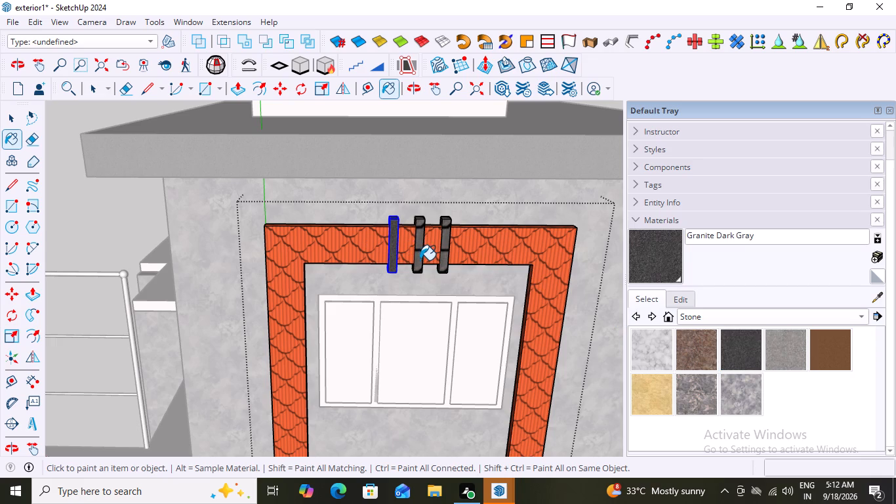
left_click(419, 260)
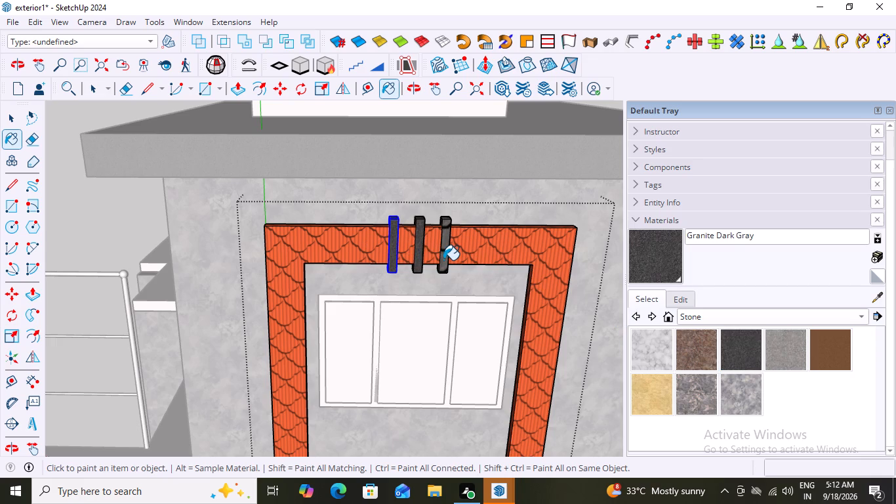
left_click(443, 260)
scroll(407, 304, "down", 10)
scroll(304, 407, "down", 1)
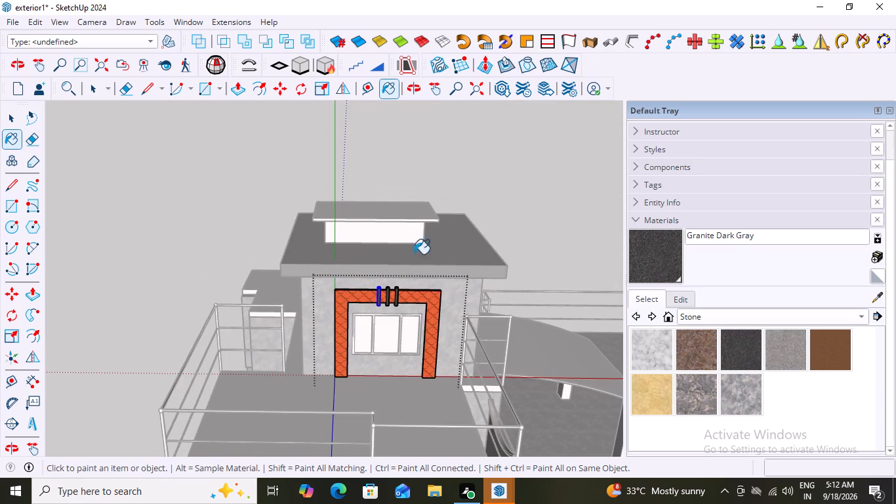
key("space")
left_click(504, 171)
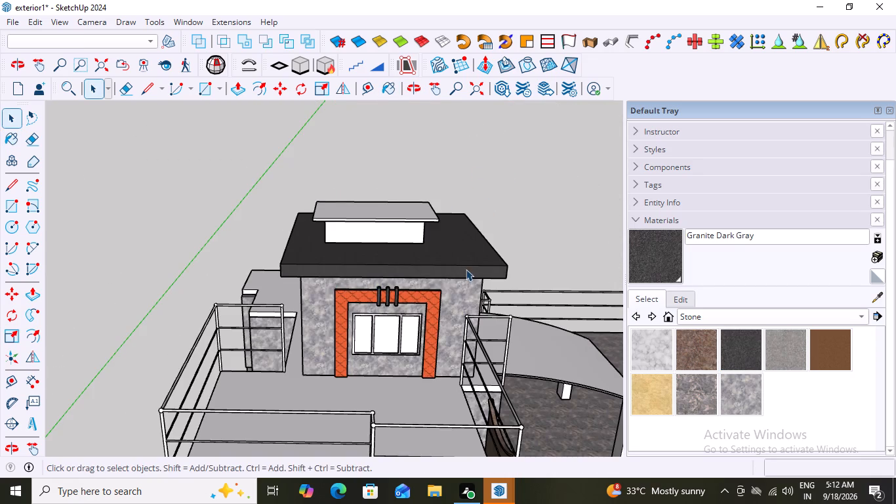
Examine the whole facade with the scalloped rooftop window frame and dark bars from the front.
middle_click_drag(461, 275, 478, 212)
scroll(478, 212, "down", 6)
middle_click_drag(445, 290, 437, 290)
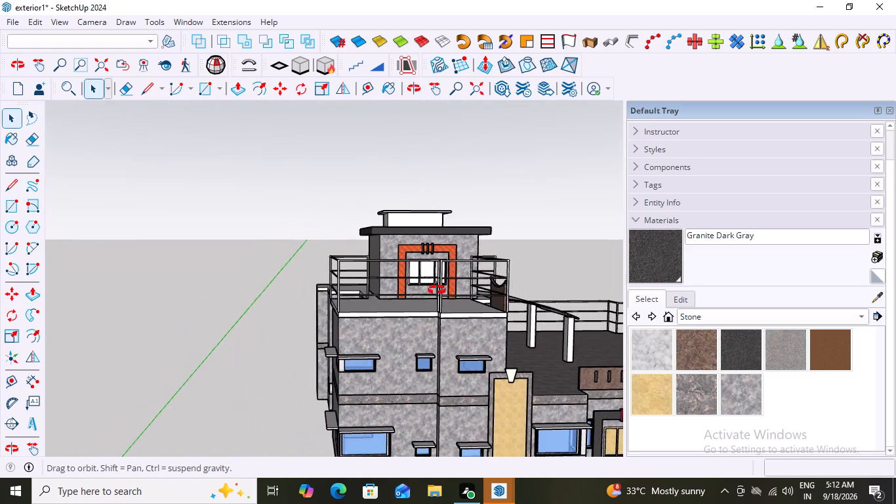
middle_click_drag(437, 290, 408, 270)
scroll(405, 272, "down", 2)
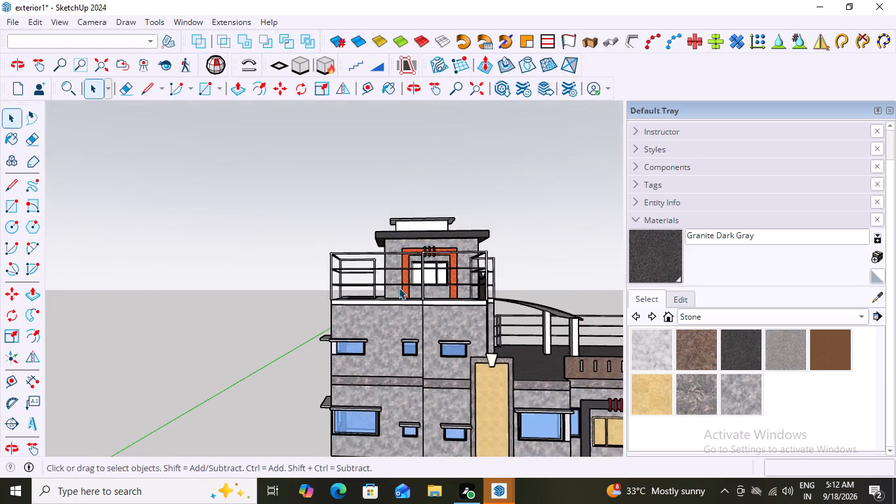
scroll(399, 287, "down", 5)
scroll(545, 410, "up", 10)
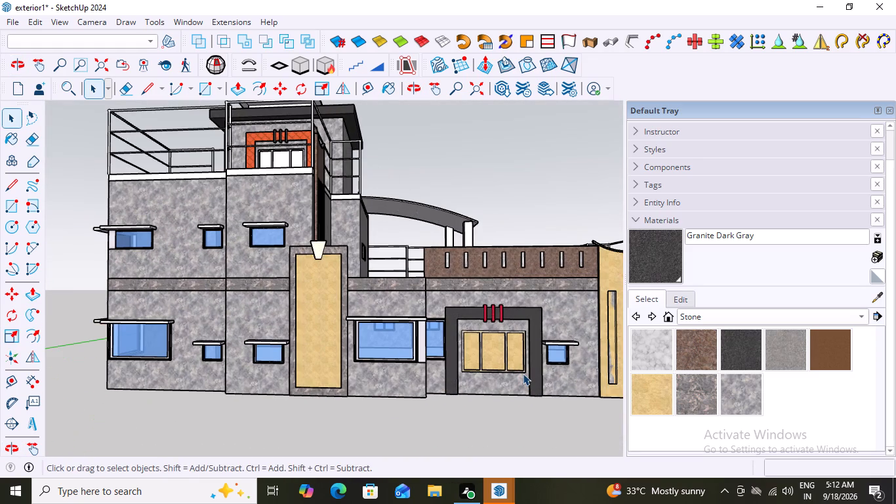
scroll(523, 373, "down", 7)
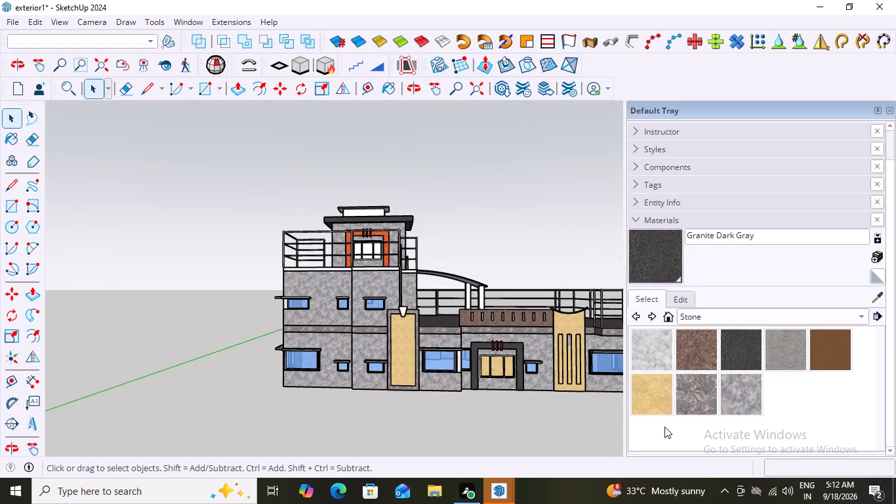
scroll(666, 424, "up", 3)
scroll(619, 382, "up", 4)
Open the tall slotted khaki panel's nested group, select its connected geometry and paint its face with Roofing Scalloped Ornate.
left_click(563, 299)
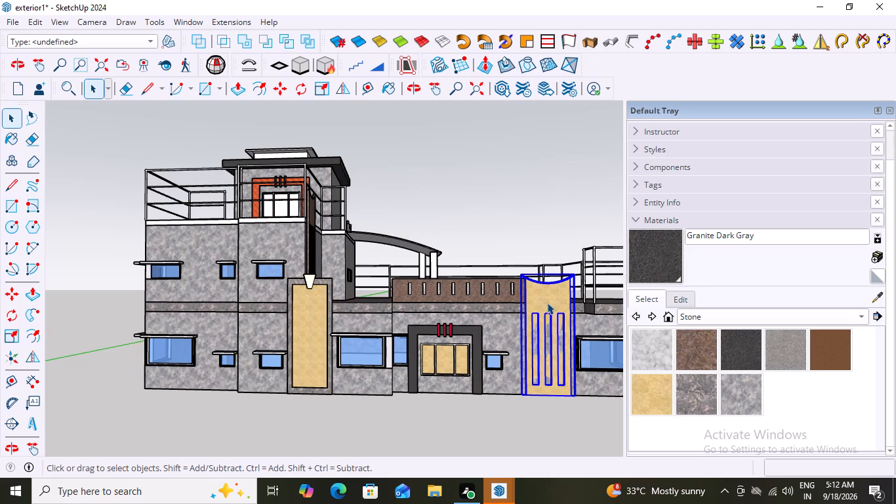
double_click(548, 297)
left_click(548, 298)
scroll(548, 306, "up", 6)
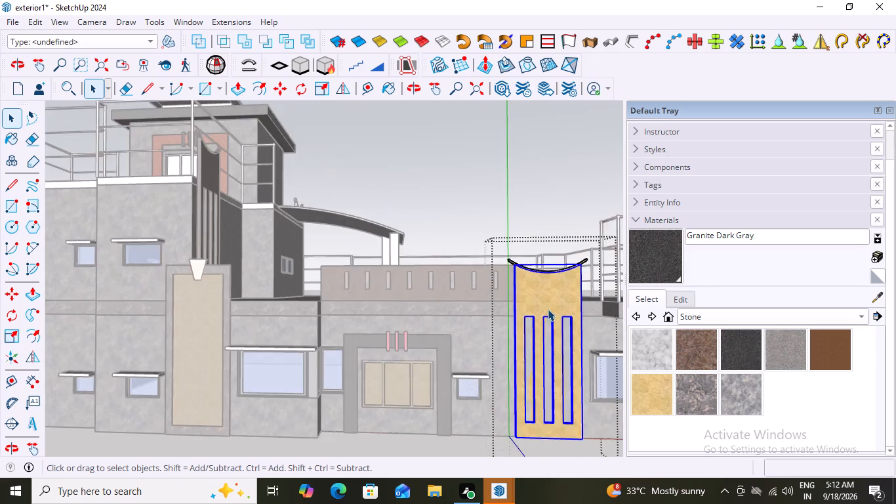
scroll(548, 309, "up", 2)
left_click(542, 290)
left_click(542, 290)
left_click(542, 290)
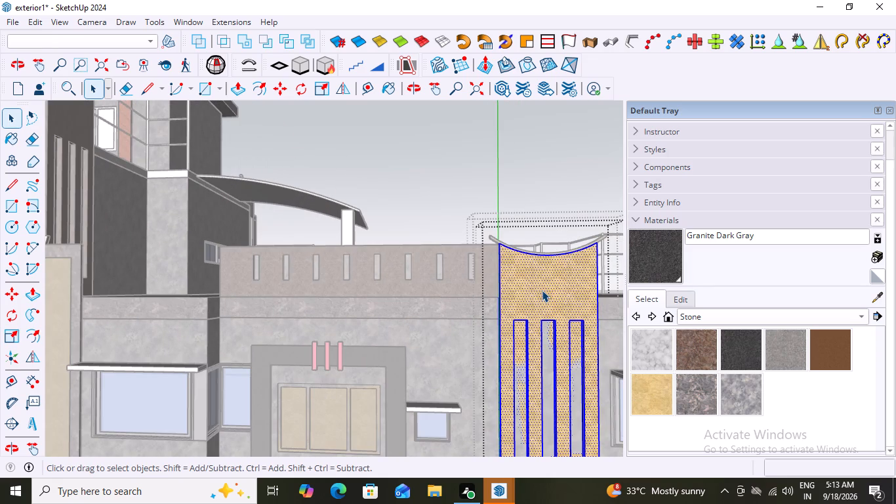
scroll(523, 317, "down", 8)
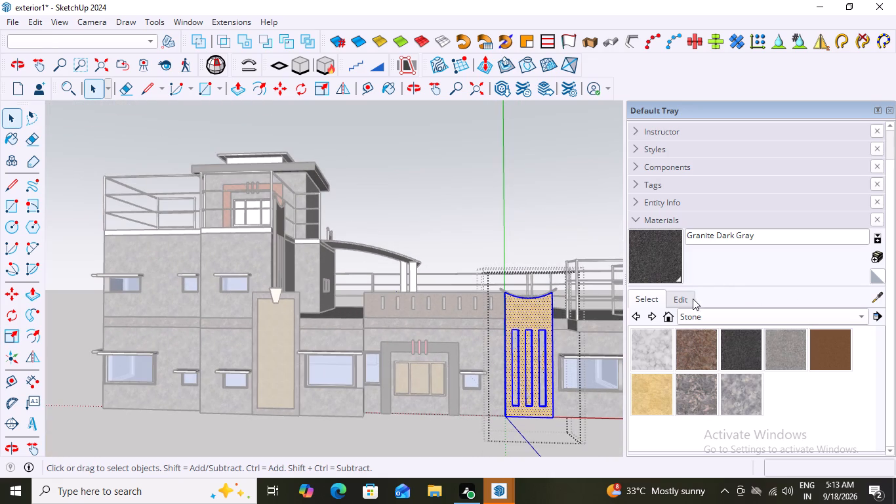
left_click(649, 316)
left_click(744, 350)
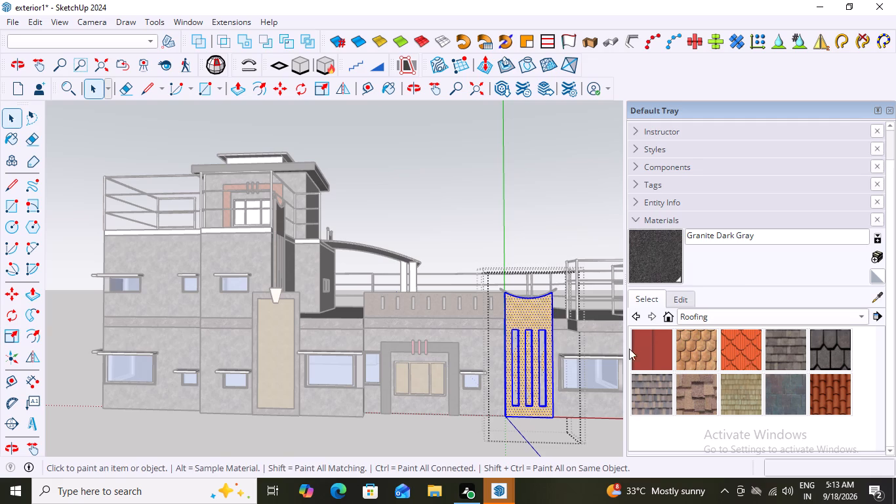
left_click(529, 323)
scroll(525, 440, "up", 10)
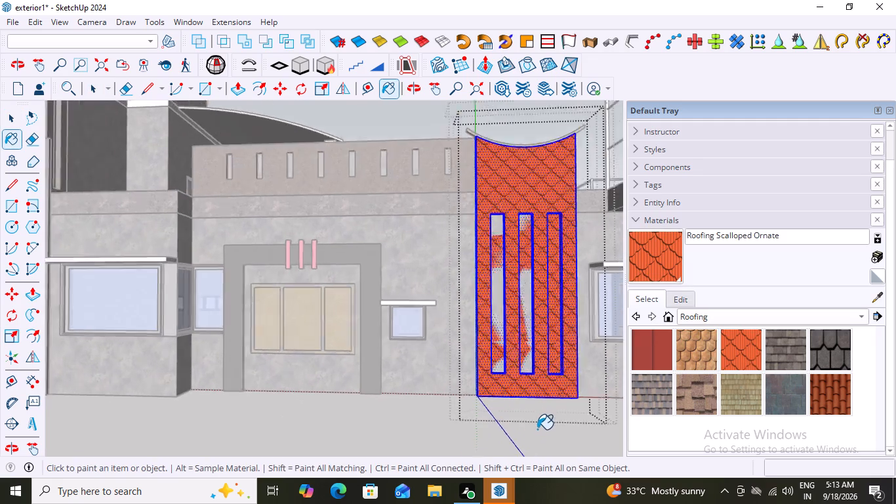
scroll(537, 429, "up", 2)
scroll(542, 420, "down", 11)
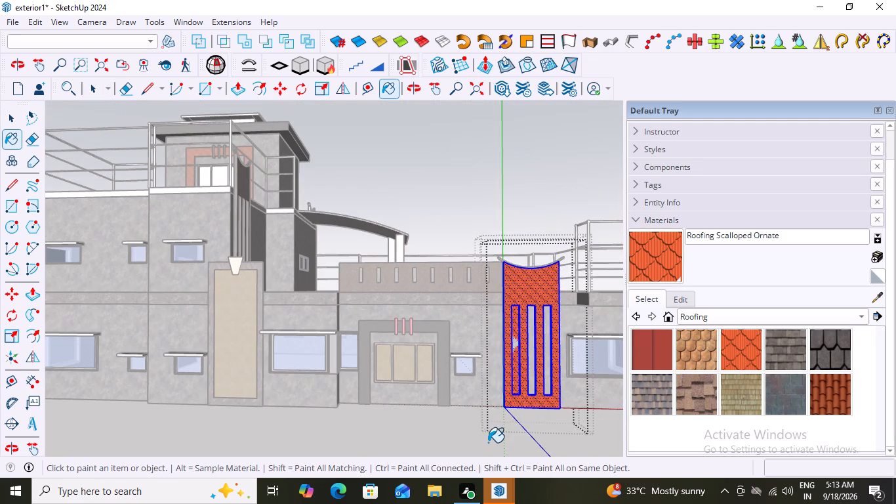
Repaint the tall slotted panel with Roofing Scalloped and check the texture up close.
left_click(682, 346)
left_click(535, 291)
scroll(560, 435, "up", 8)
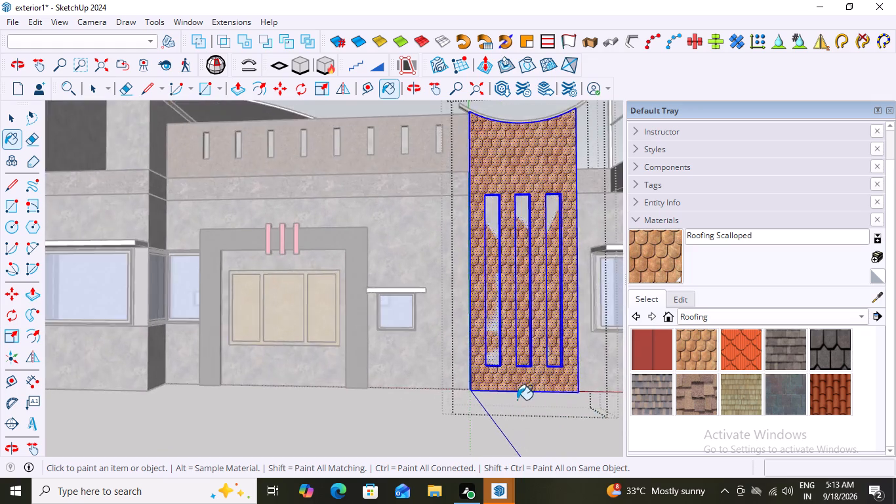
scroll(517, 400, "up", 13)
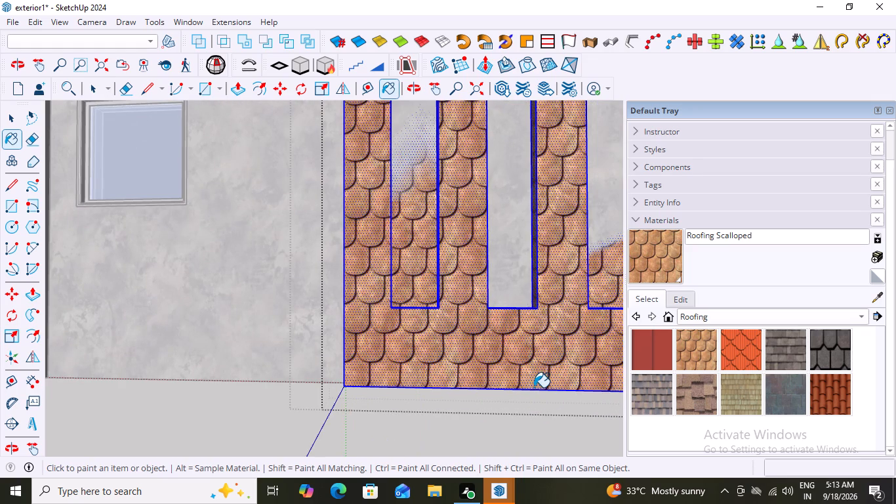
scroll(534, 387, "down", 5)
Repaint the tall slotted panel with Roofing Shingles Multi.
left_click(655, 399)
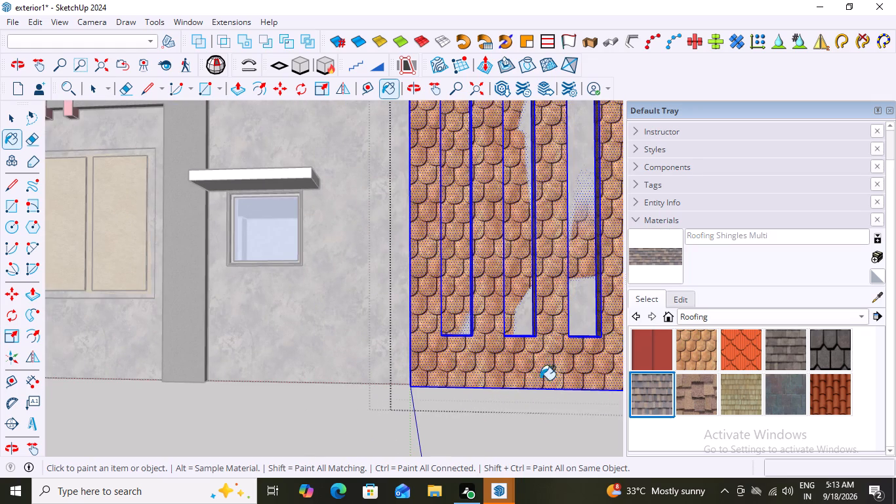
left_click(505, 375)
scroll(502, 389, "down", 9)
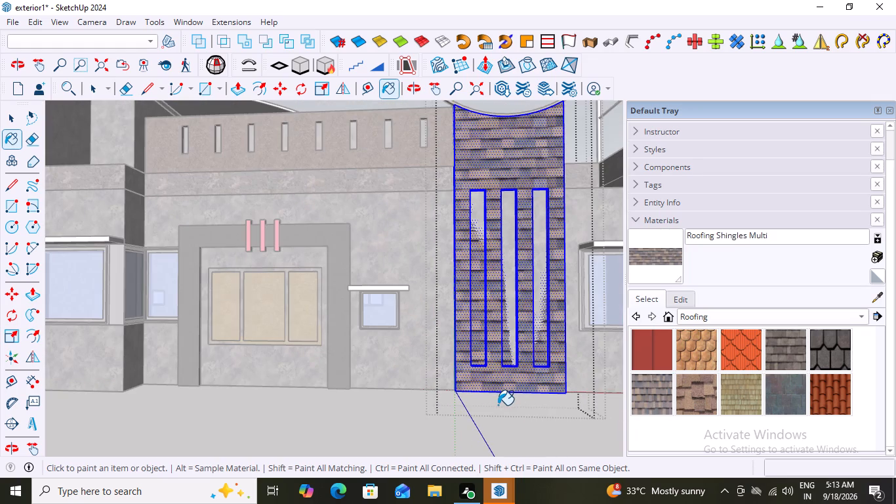
Repaint the tall slotted panel with Roofing Tile Spanish.
left_click(840, 398)
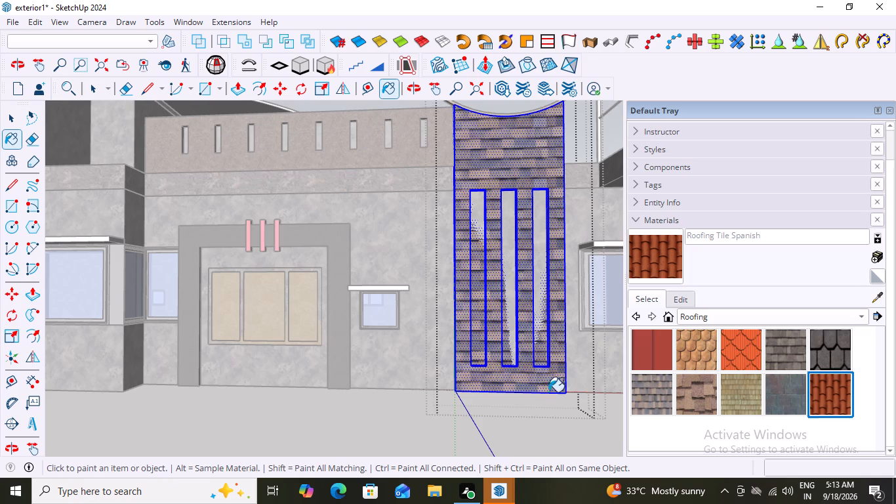
left_click(524, 390)
scroll(529, 413, "up", 3)
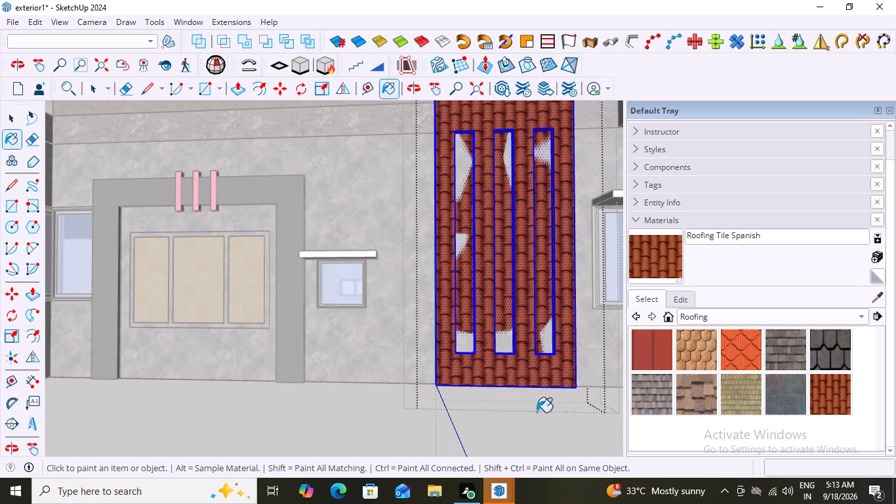
Repaint the tall slotted panel with Roofing Scalloped and leave its nested group.
left_click(703, 360)
left_click(515, 368)
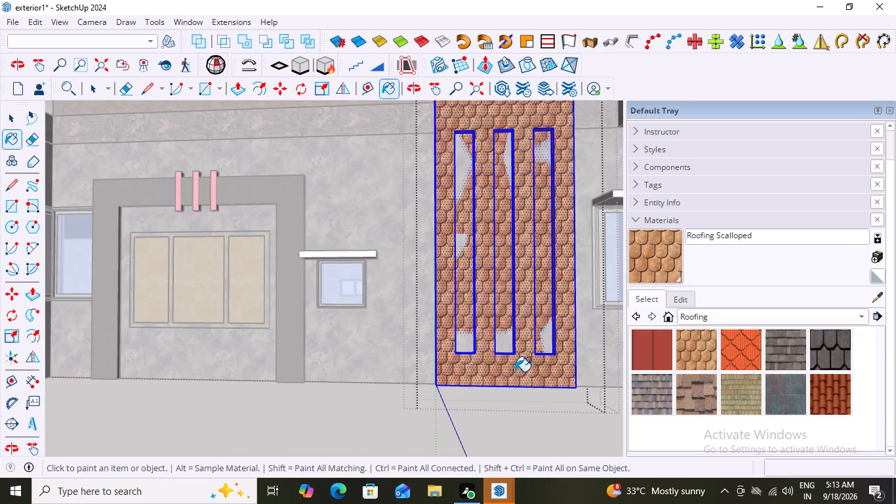
scroll(501, 395, "down", 7)
key("space")
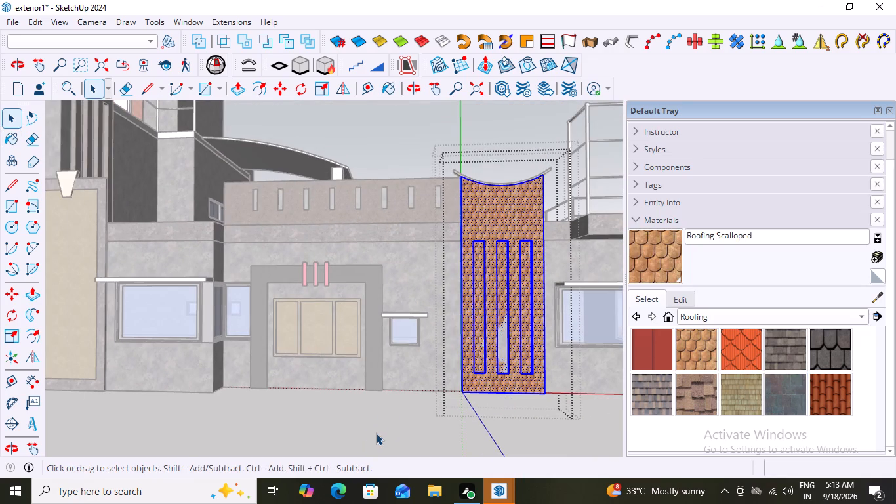
left_click(376, 433)
scroll(392, 427, "down", 8)
middle_click_drag(417, 440, 434, 447)
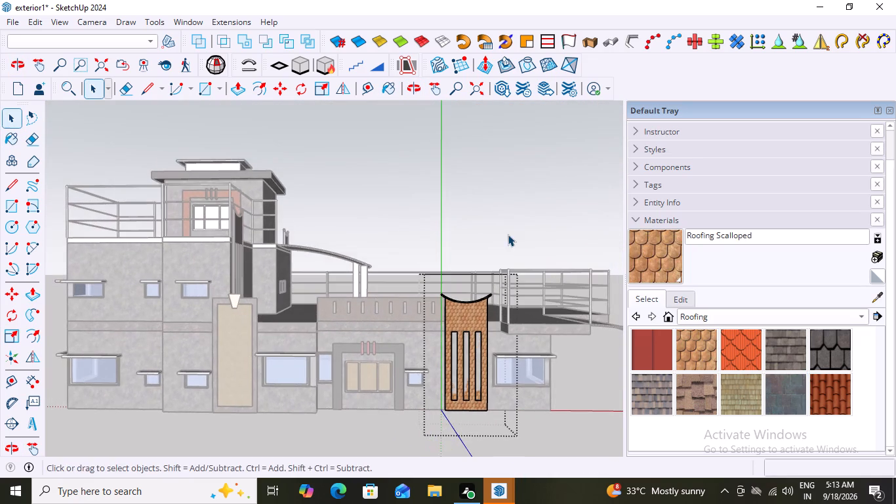
left_click(508, 234)
Examine the slotted panel's scalloped texture and slots up close and against the whole facade from several angles.
scroll(418, 432, "up", 11)
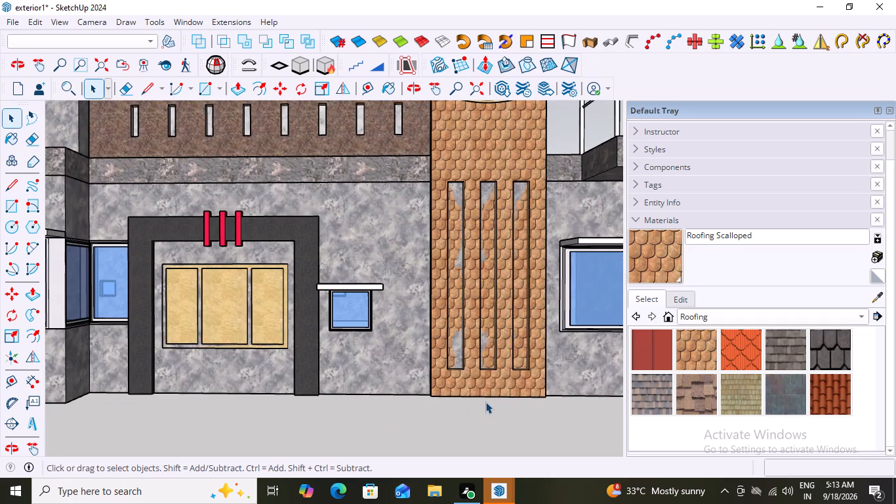
scroll(485, 402, "down", 8)
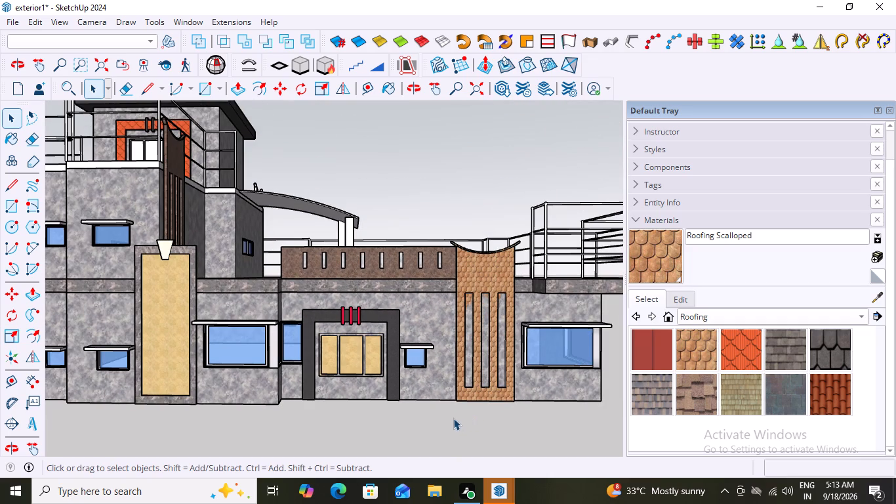
scroll(451, 418, "down", 2)
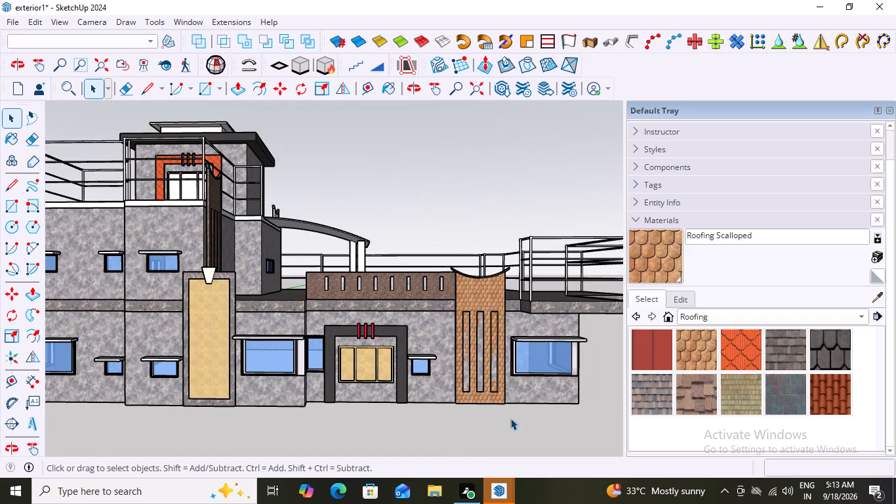
middle_click_drag(561, 418, 558, 419)
middle_click_drag(558, 419, 224, 501)
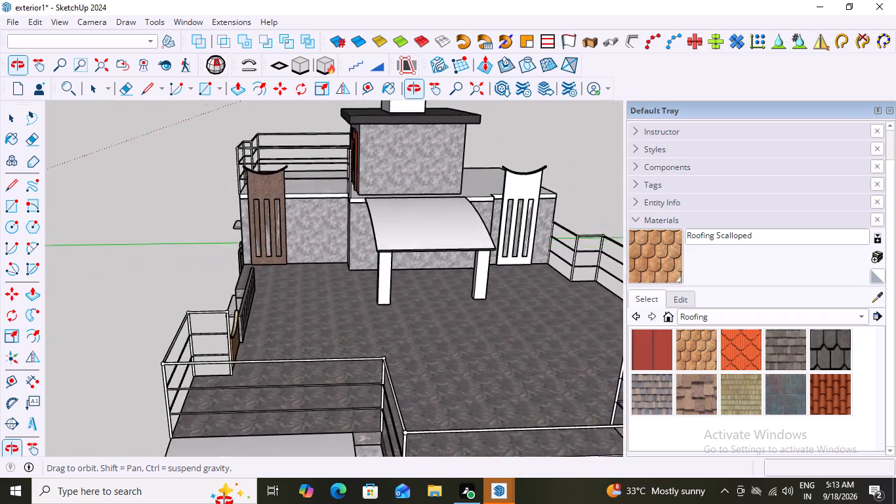
middle_click_drag(224, 501, 447, 396)
scroll(418, 417, "up", 4)
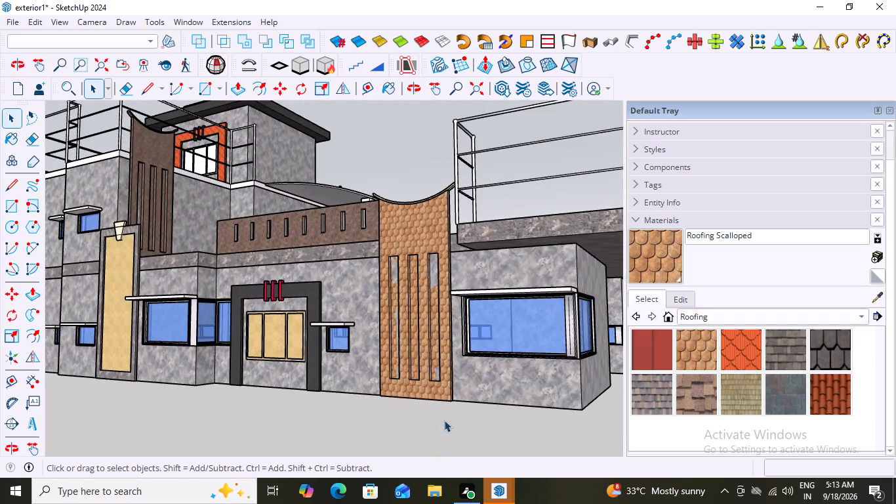
middle_click_drag(489, 409, 392, 431)
scroll(394, 431, "up", 1)
scroll(321, 430, "up", 11)
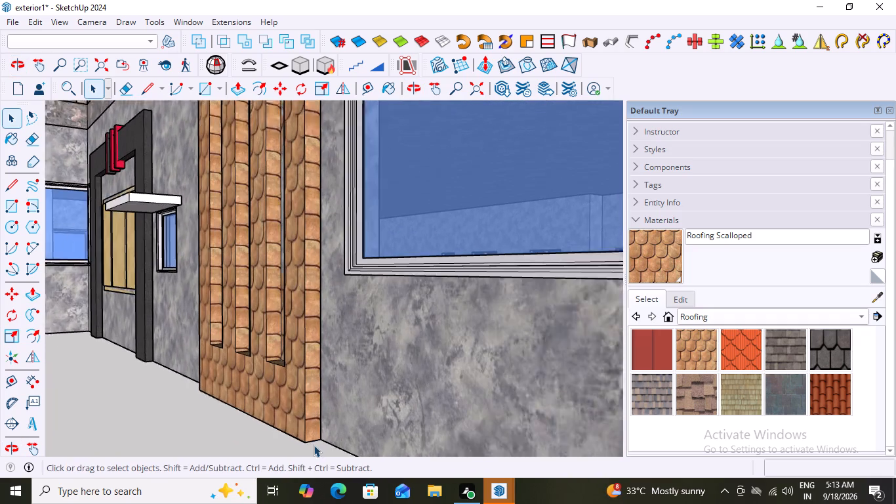
scroll(314, 445, "up", 2)
middle_click_drag(232, 404, 430, 428)
scroll(430, 428, "down", 2)
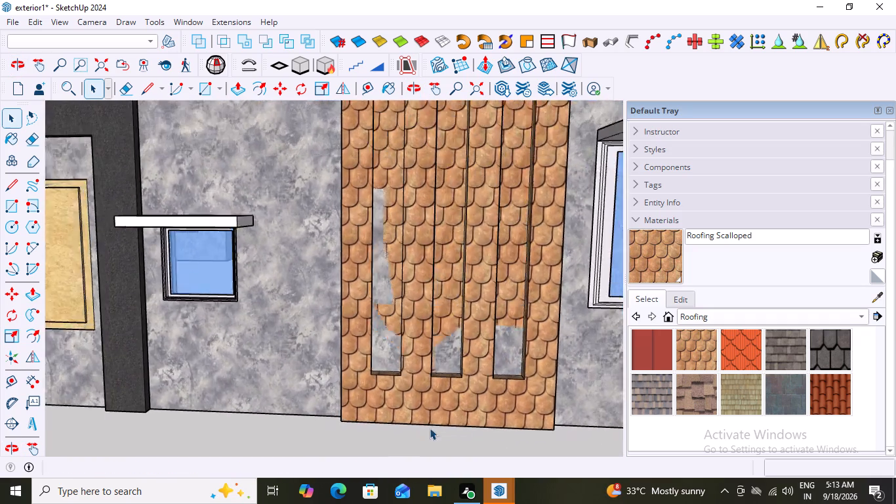
scroll(430, 428, "down", 20)
scroll(430, 428, "down", 6)
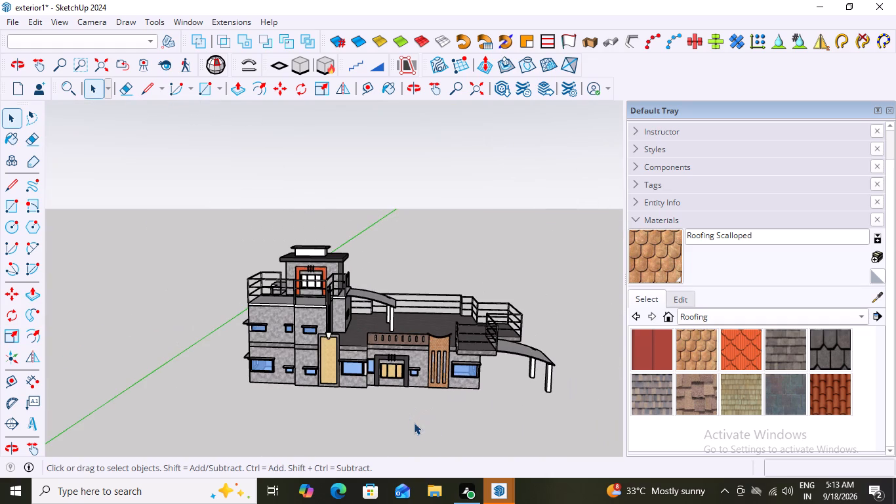
middle_click_drag(436, 426, 468, 428)
scroll(421, 409, "up", 3)
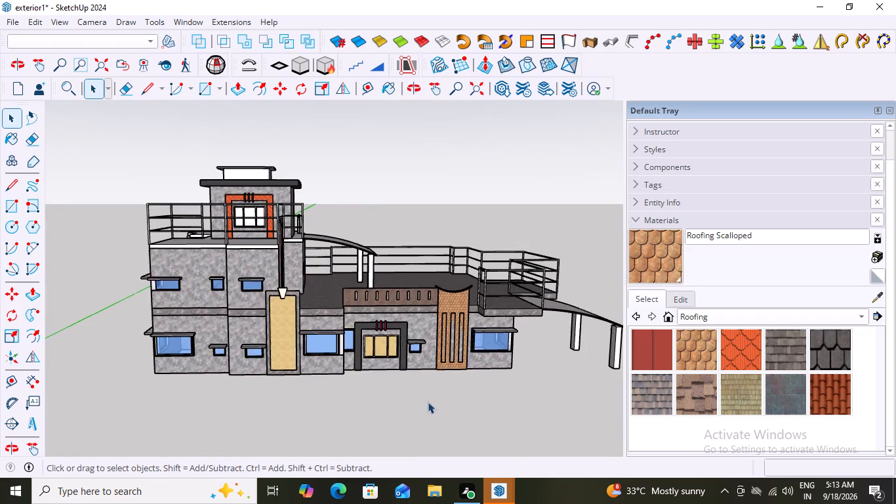
scroll(428, 402, "up", 10)
middle_click_drag(459, 375, 413, 381)
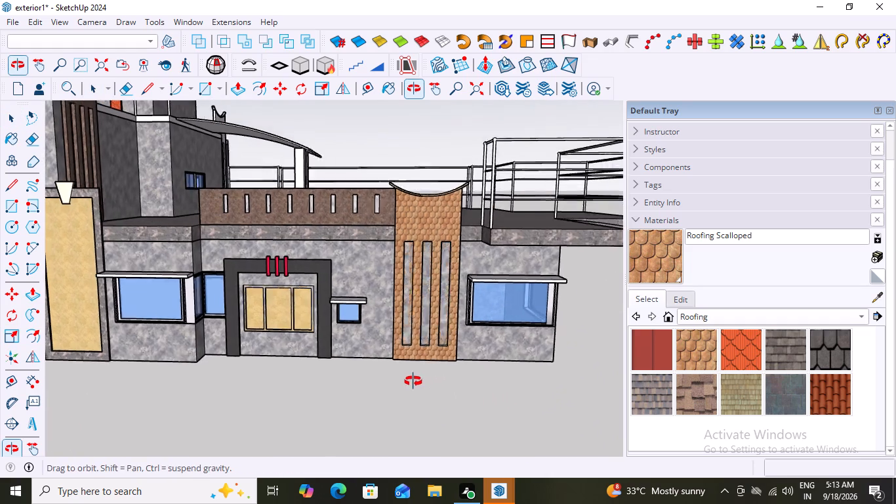
middle_click_drag(413, 381, 357, 366)
scroll(370, 346, "up", 7)
middle_click_drag(389, 383, 443, 406)
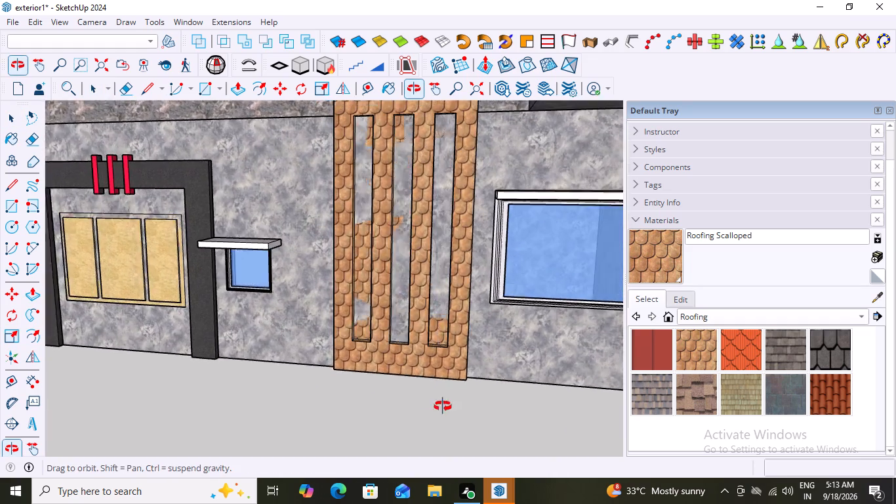
middle_click_drag(443, 406, 470, 408)
scroll(379, 304, "up", 2)
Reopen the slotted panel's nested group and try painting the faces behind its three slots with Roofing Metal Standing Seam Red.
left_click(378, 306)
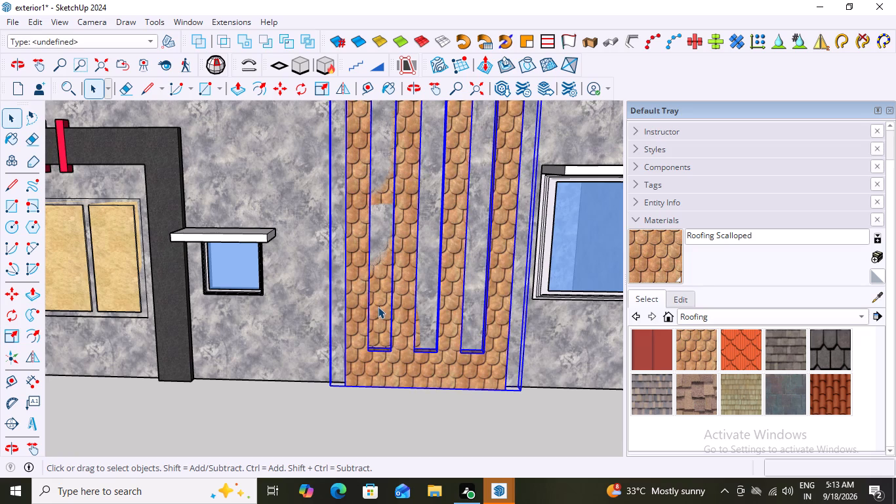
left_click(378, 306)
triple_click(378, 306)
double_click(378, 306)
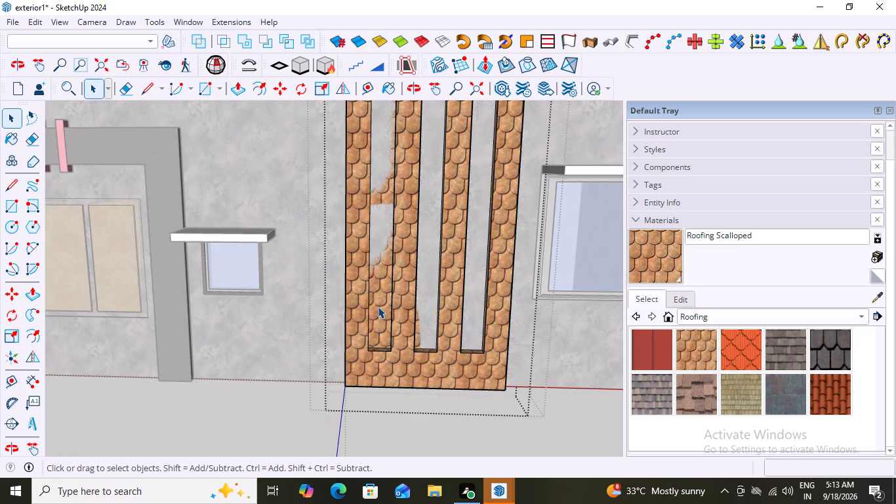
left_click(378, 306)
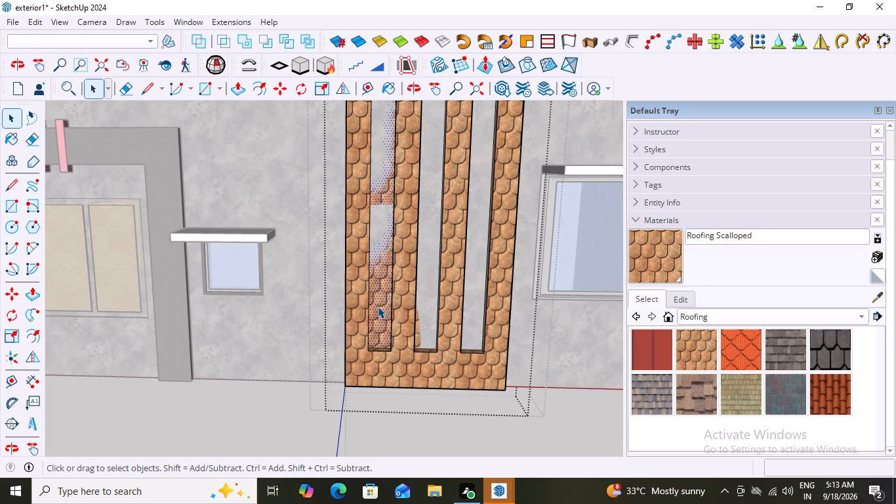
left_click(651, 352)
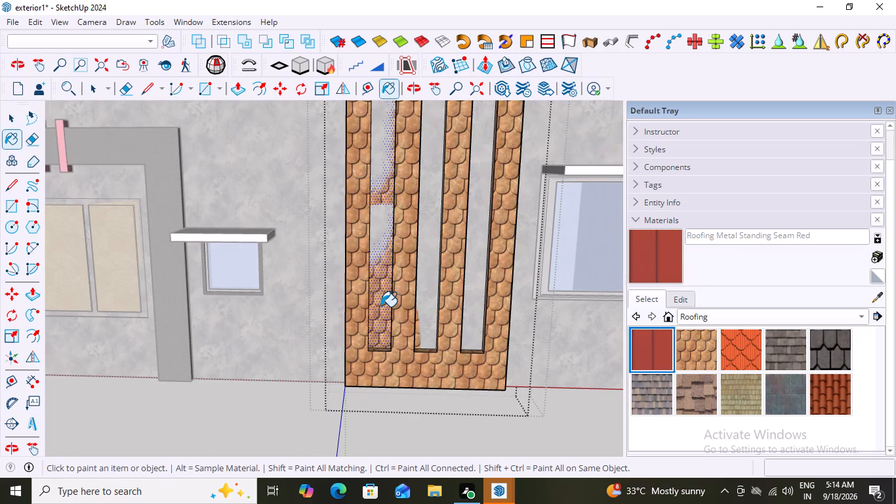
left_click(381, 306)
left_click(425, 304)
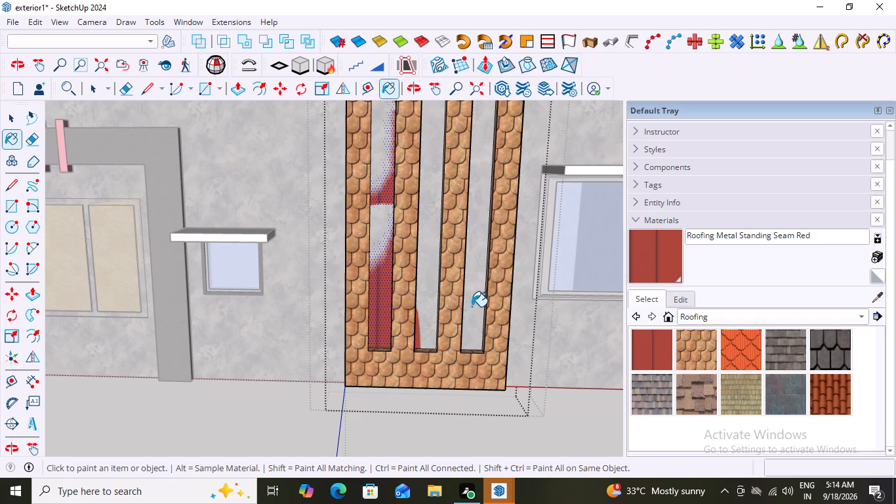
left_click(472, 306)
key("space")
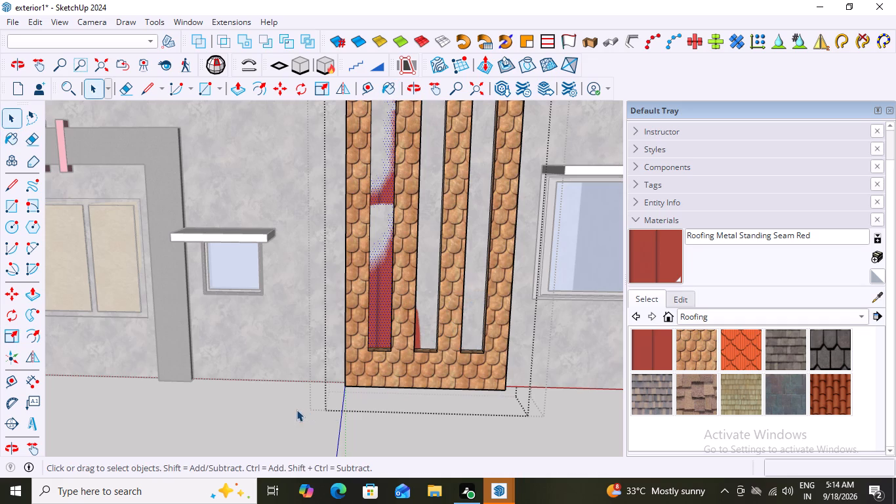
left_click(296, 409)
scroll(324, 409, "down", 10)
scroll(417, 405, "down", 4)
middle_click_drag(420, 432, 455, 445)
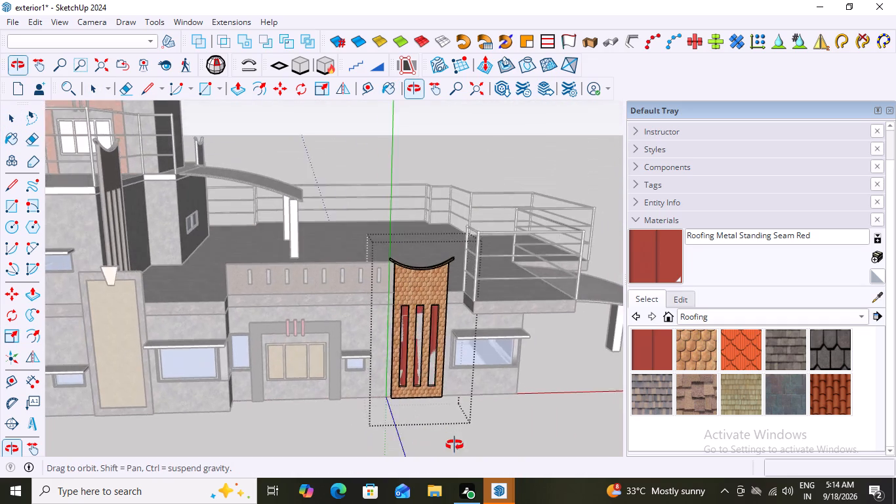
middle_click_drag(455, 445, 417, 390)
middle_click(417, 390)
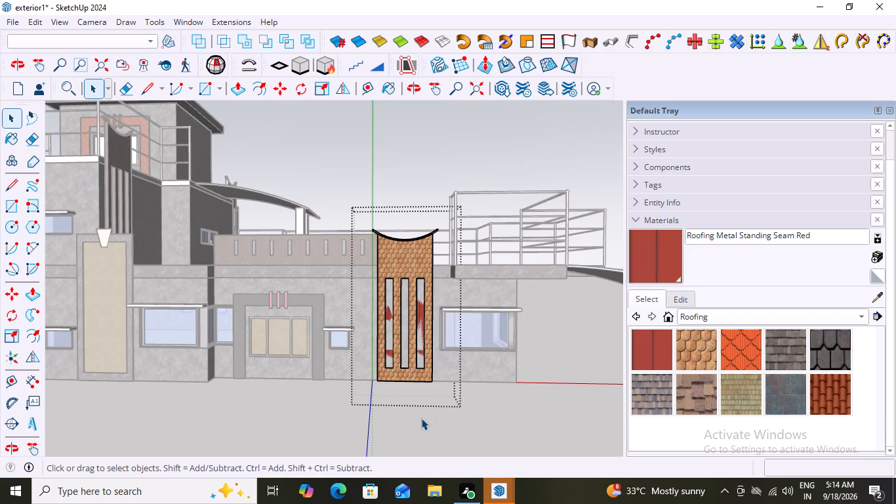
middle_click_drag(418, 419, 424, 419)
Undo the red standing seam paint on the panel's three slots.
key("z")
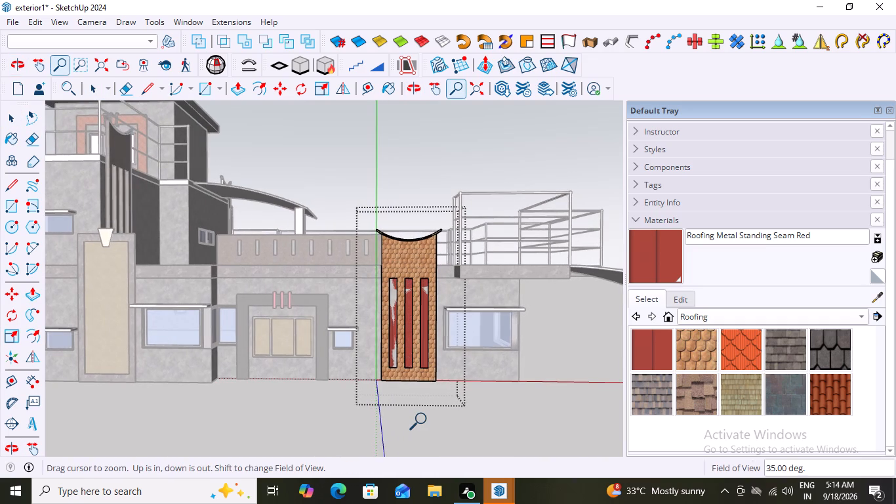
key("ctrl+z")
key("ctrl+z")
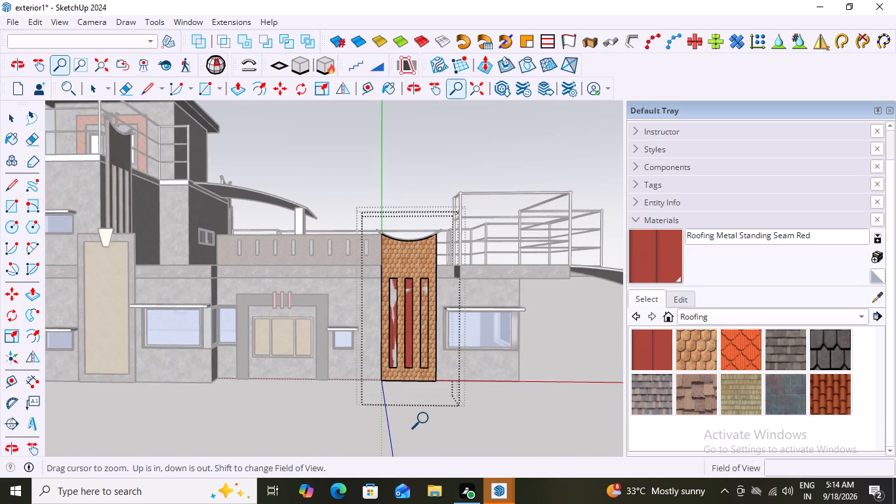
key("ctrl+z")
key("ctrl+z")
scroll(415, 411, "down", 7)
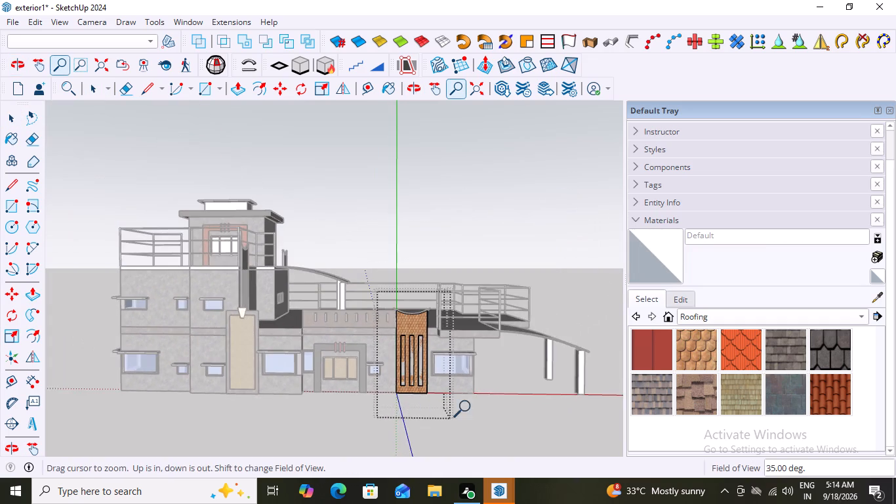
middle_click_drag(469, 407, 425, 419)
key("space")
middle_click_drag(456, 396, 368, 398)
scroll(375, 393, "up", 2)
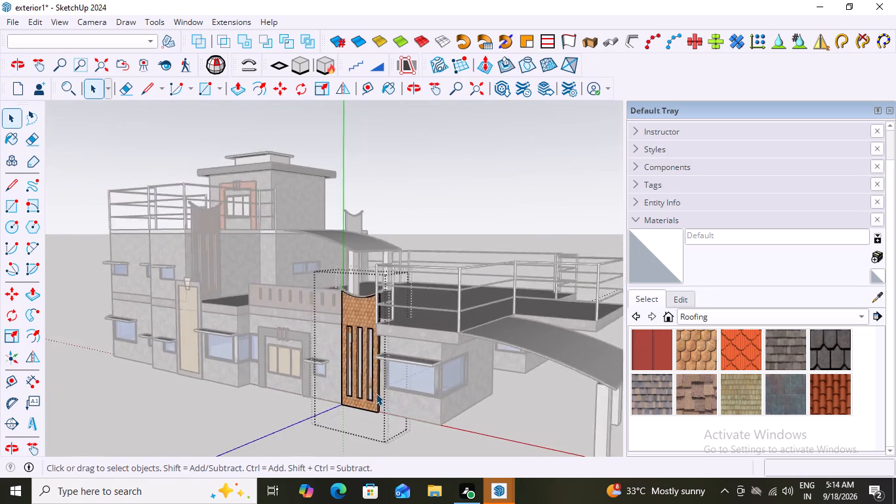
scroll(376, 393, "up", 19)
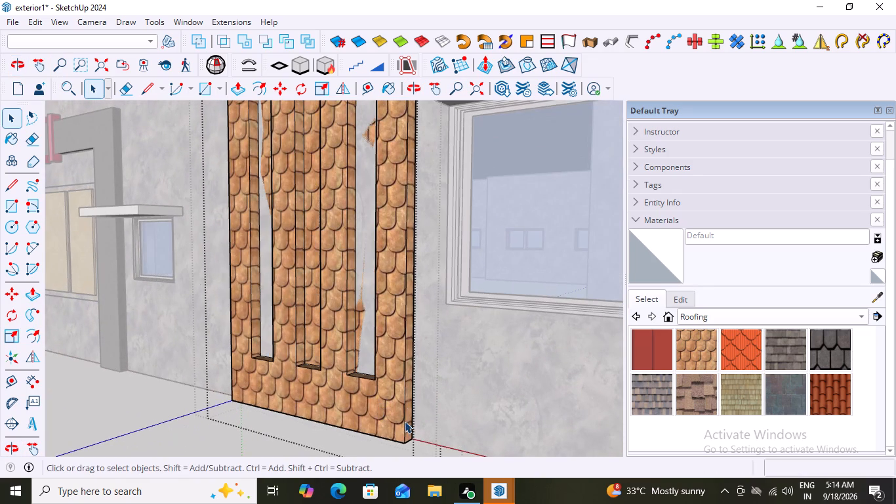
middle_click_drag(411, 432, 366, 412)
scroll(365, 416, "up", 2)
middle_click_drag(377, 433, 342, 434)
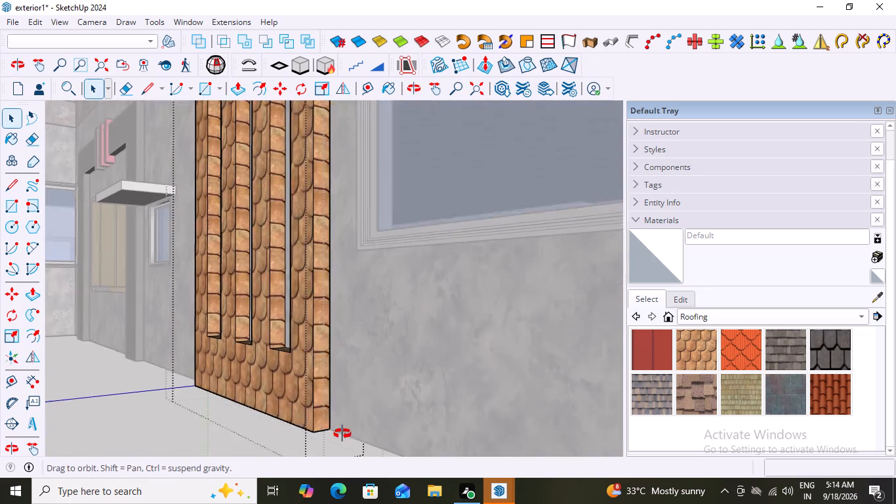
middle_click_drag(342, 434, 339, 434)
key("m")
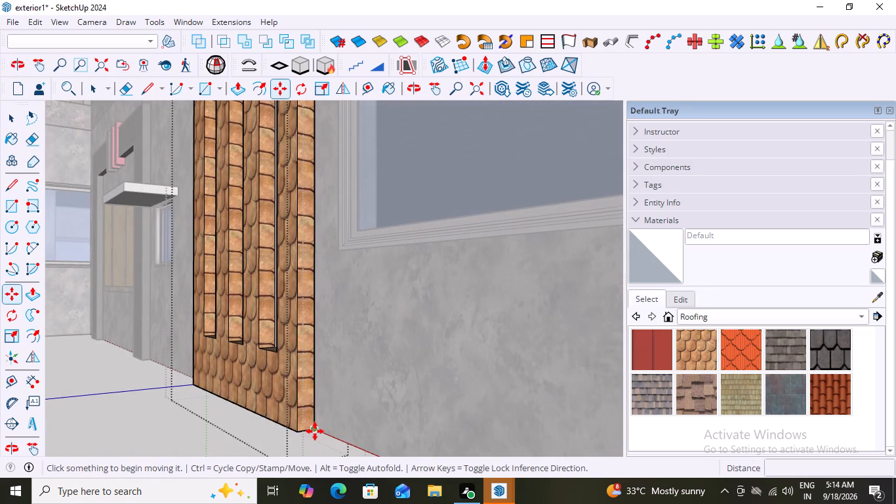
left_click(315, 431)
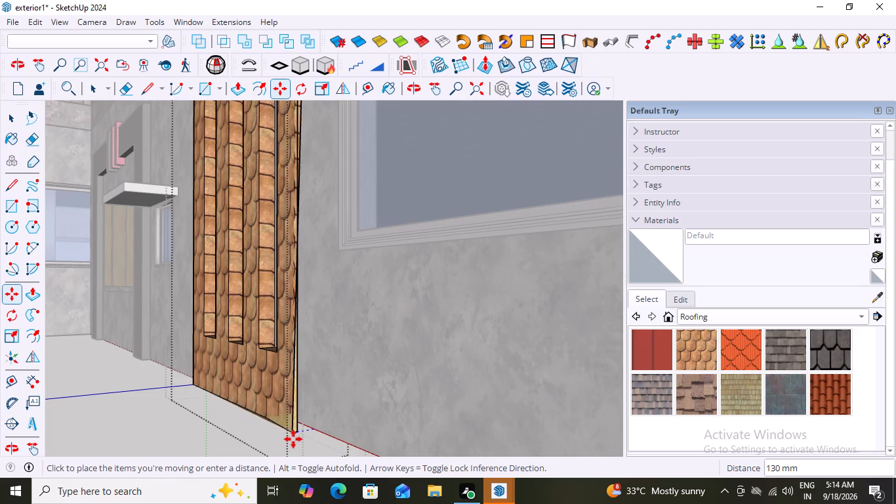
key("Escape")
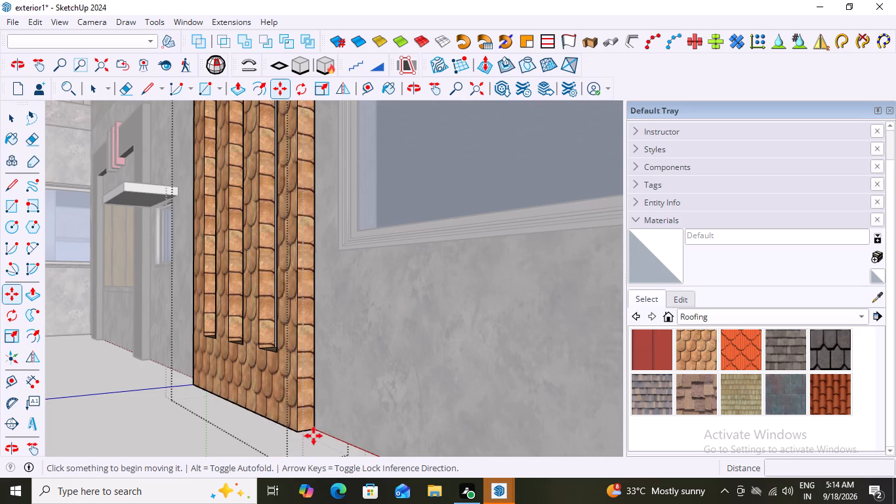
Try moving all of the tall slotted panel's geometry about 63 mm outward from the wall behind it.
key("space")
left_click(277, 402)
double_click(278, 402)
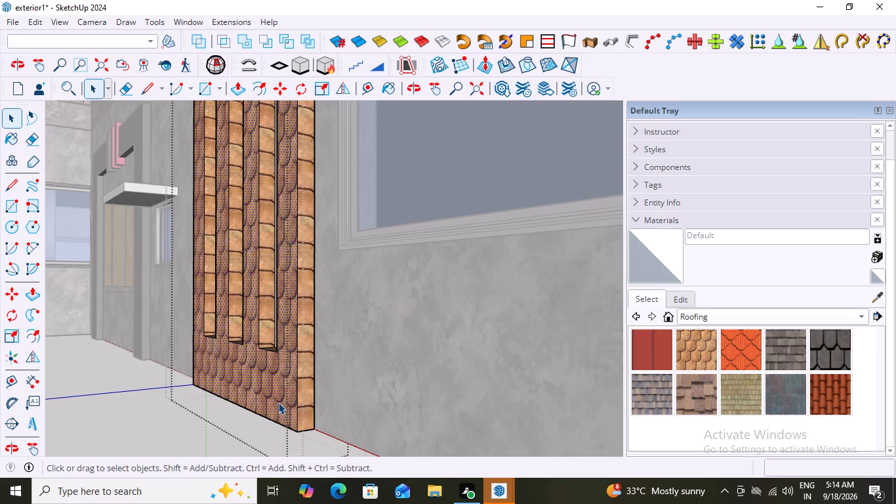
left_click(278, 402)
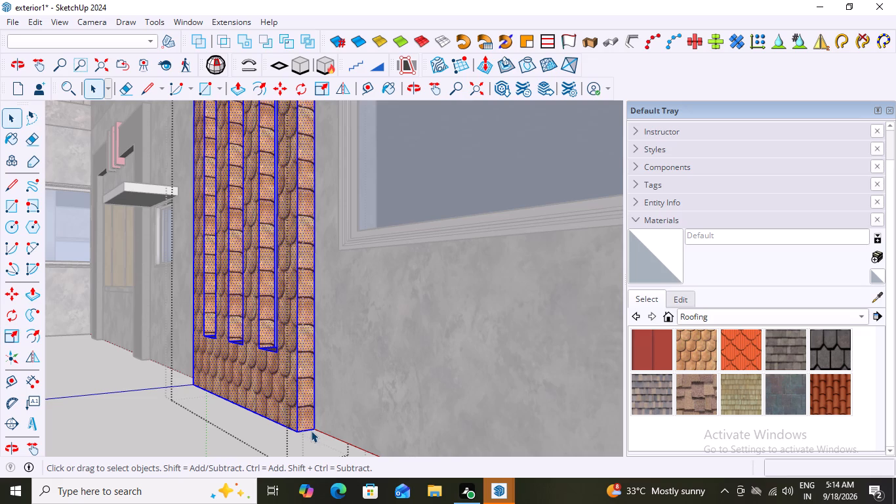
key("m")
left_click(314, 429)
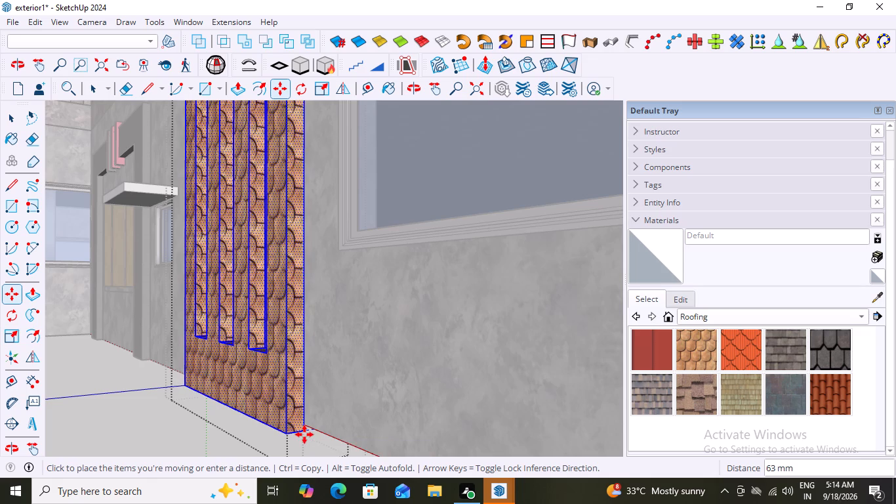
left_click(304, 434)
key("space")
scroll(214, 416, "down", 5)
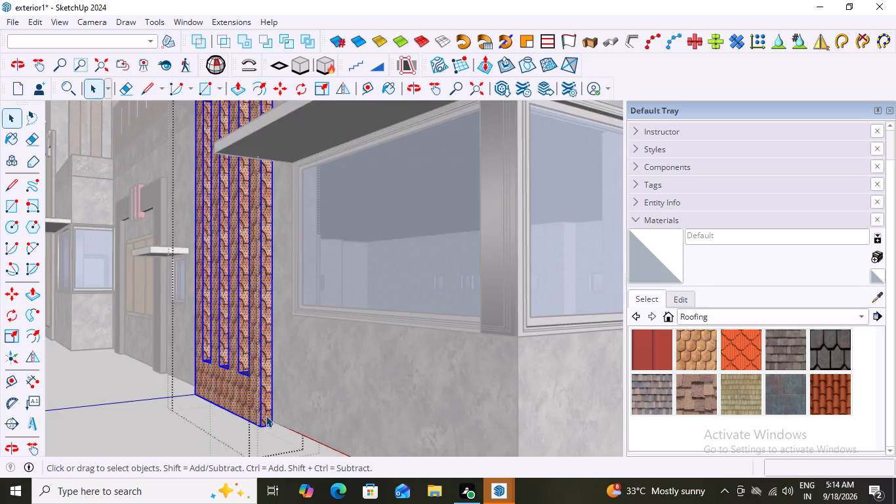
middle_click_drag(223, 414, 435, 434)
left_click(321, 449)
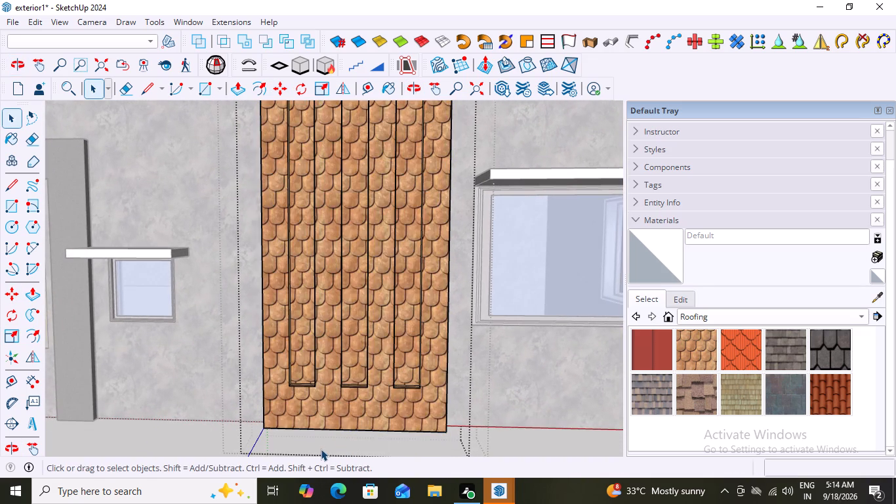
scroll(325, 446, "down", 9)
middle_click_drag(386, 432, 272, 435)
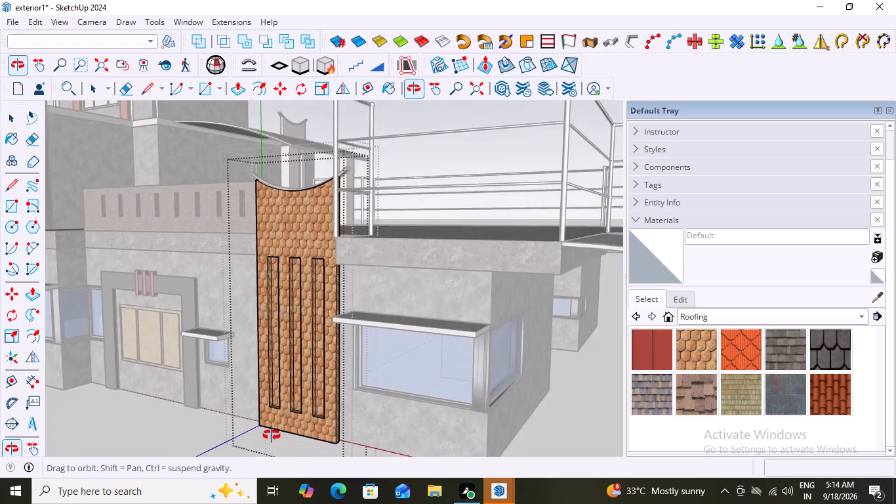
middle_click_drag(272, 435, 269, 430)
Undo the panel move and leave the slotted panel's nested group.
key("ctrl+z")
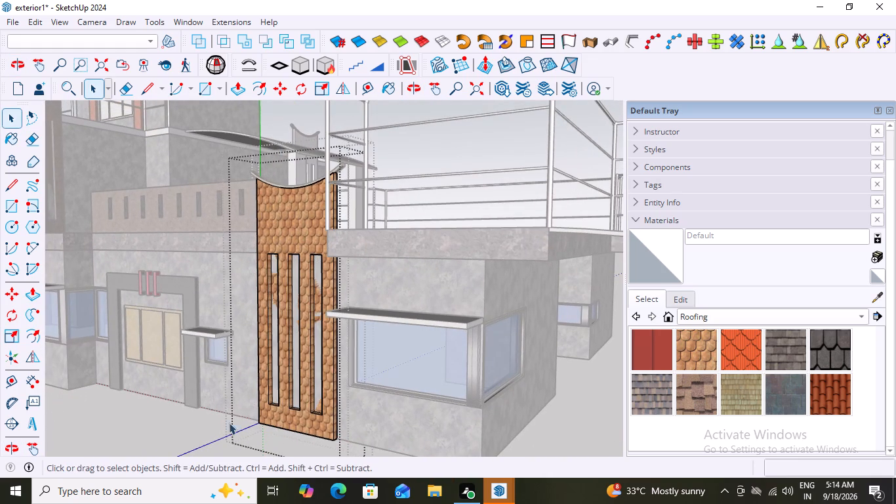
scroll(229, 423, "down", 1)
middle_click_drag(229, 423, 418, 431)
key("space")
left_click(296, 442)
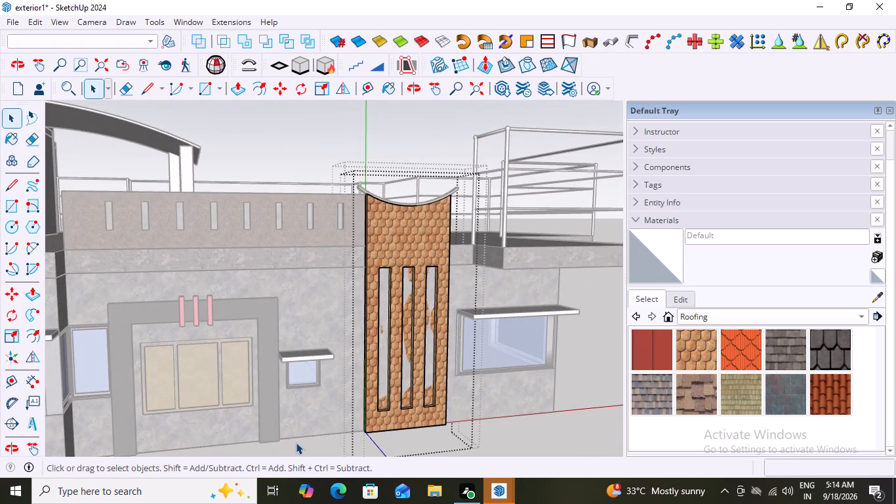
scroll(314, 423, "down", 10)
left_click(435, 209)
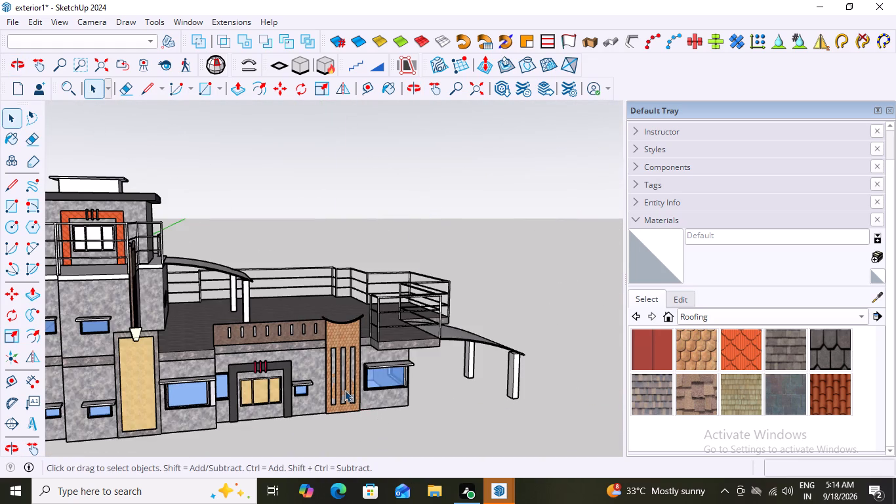
Examine the facade's material scheme from several angles, comparing the slotted panel, entrance frame, slotted parapet and upper floor.
middle_click_drag(340, 390, 311, 375)
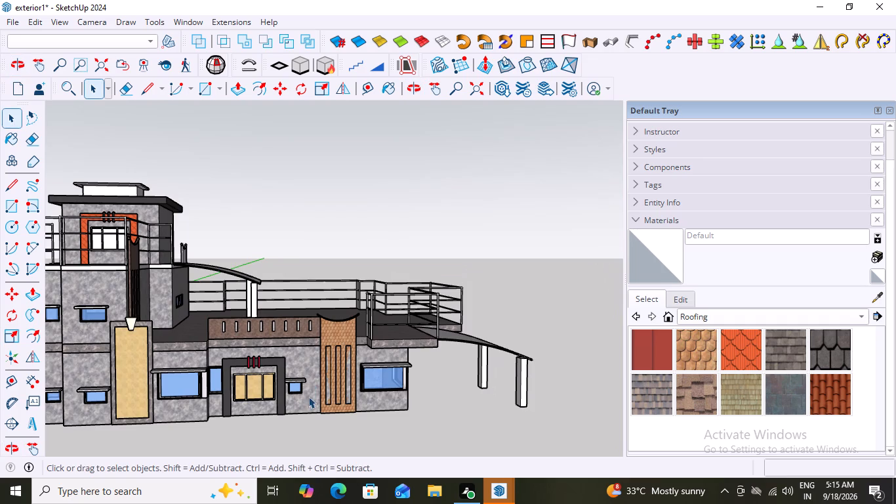
middle_click_drag(262, 408, 198, 413)
scroll(204, 410, "up", 7)
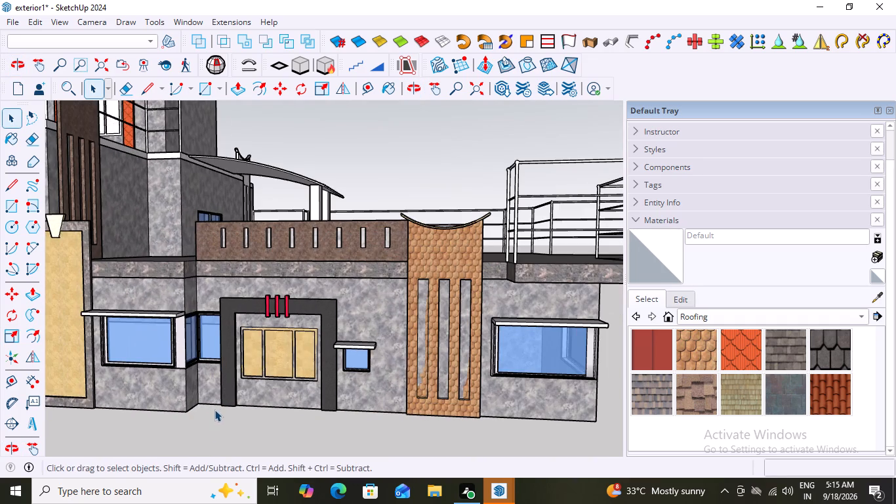
scroll(214, 409, "down", 5)
middle_click_drag(190, 413, 266, 432)
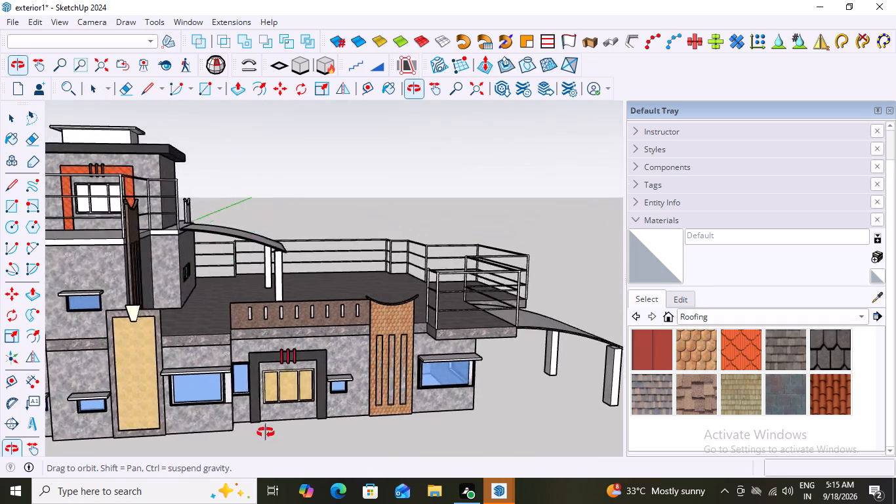
middle_click_drag(266, 432, 248, 472)
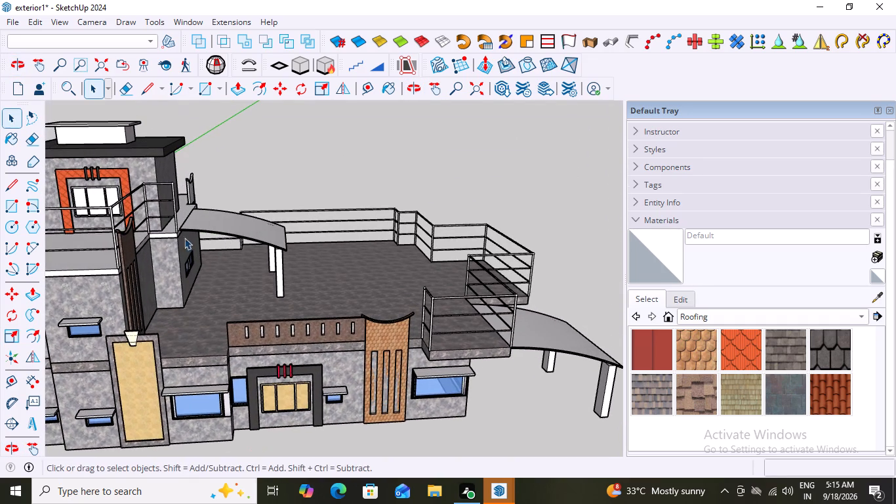
scroll(100, 187, "up", 9)
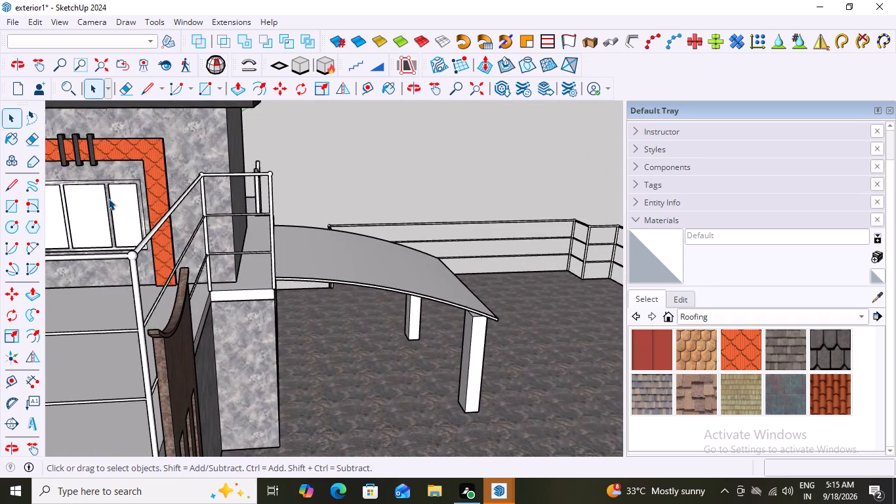
scroll(108, 198, "down", 13)
scroll(132, 266, "down", 3)
middle_click_drag(220, 380, 239, 309)
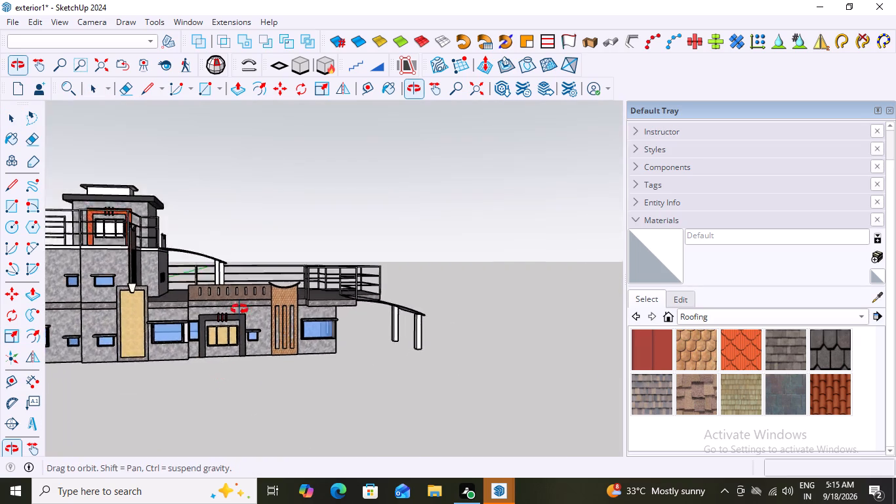
middle_click_drag(239, 309, 179, 310)
scroll(181, 344, "up", 14)
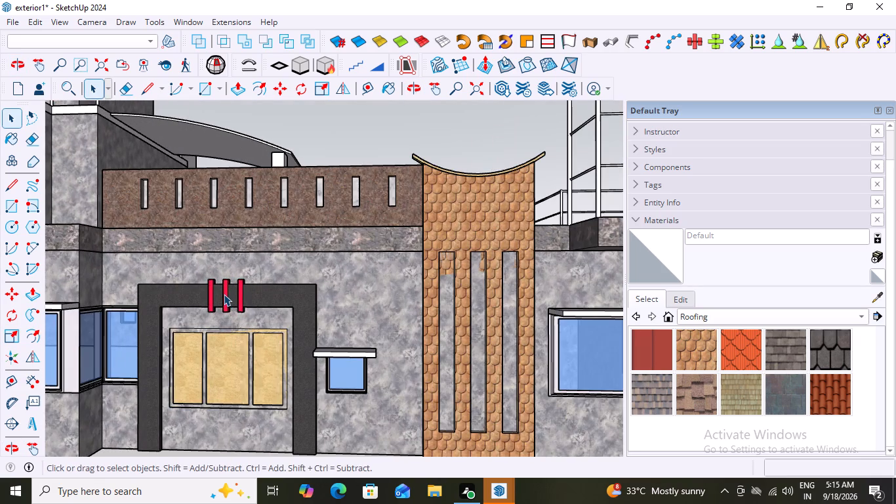
scroll(224, 294, "down", 12)
middle_click_drag(220, 333, 222, 333)
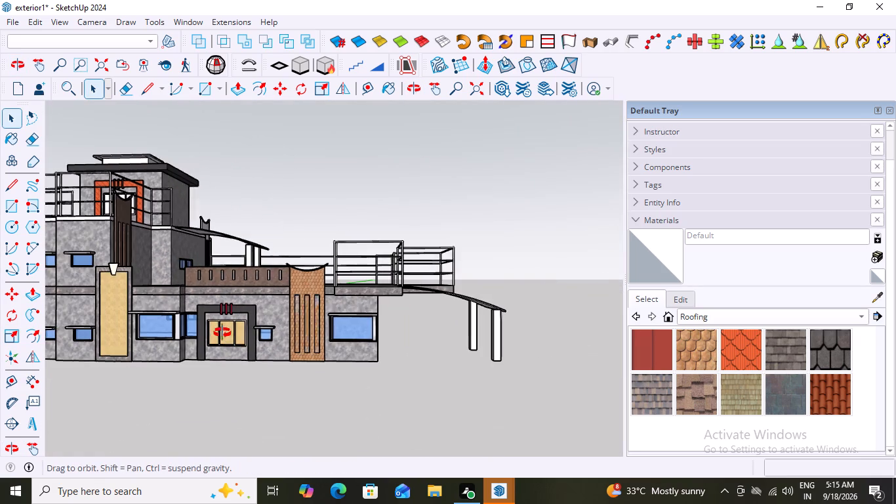
middle_click_drag(222, 333, 245, 337)
scroll(245, 337, "up", 3)
scroll(230, 276, "up", 7)
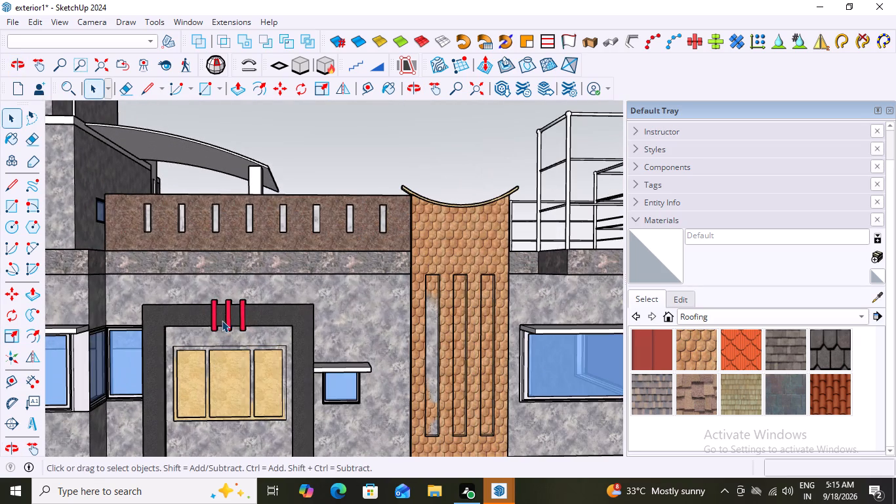
scroll(224, 318, "down", 6)
Open the slotted parapet band above the entrance, paint all its faces with Roofing Scalloped Ornate, and leave the group.
scroll(294, 276, "up", 4)
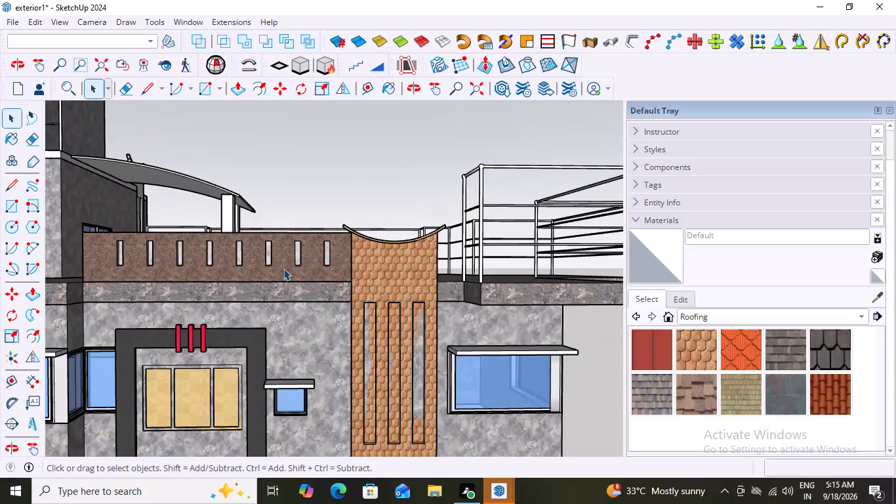
double_click(283, 268)
left_click(283, 268)
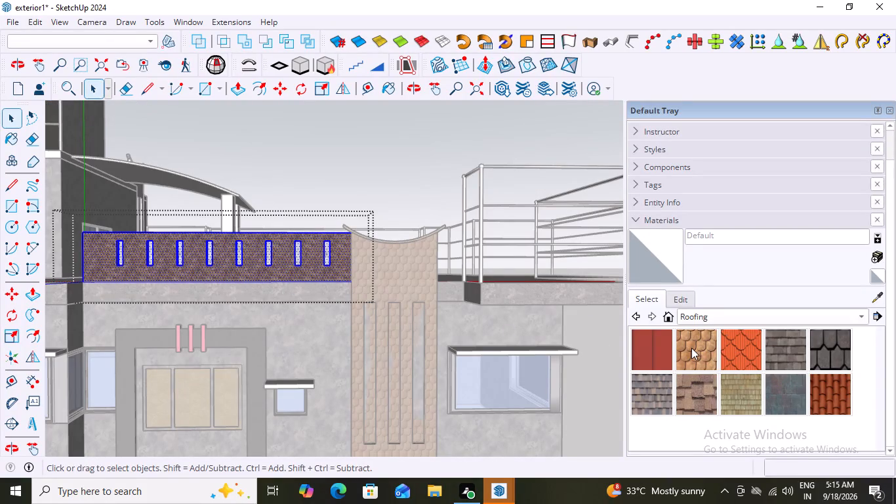
left_click(732, 347)
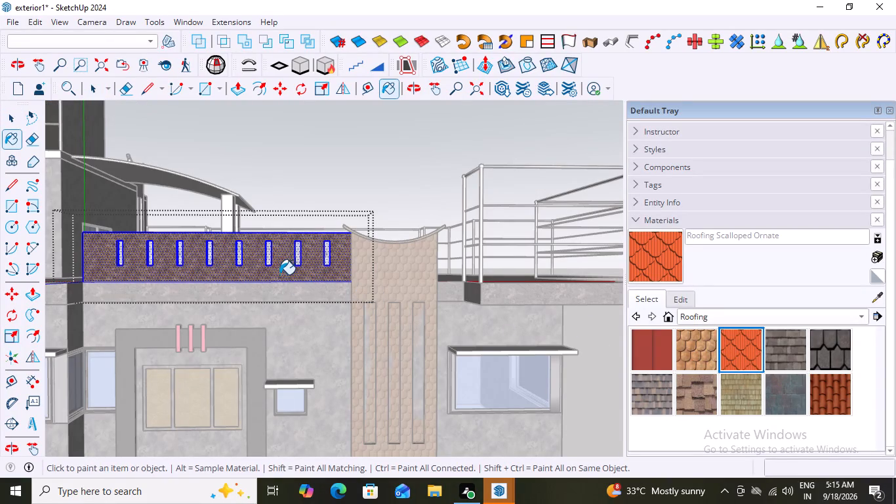
left_click(279, 274)
scroll(304, 314, "down", 8)
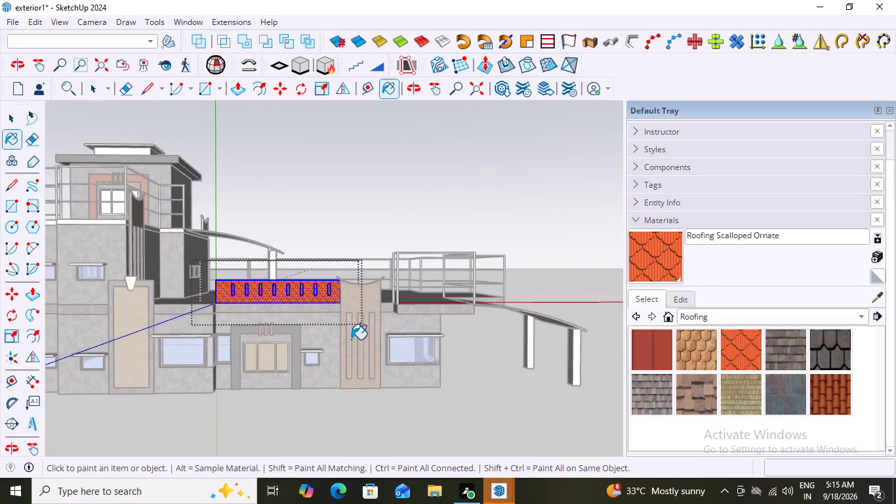
key("space")
left_click(380, 211)
Reopen the parapet band's group and paint the back faces of its eight slots with Roofing Slate Dark.
middle_click_drag(274, 348, 370, 348)
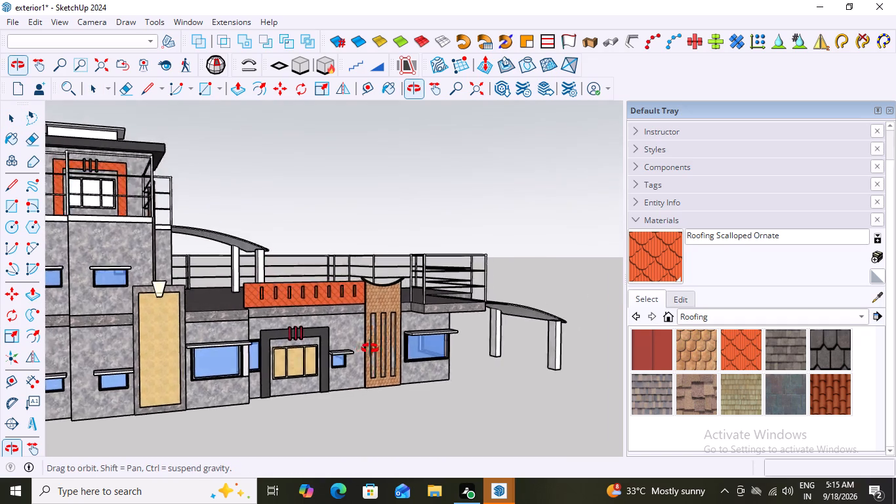
middle_click_drag(370, 348, 264, 362)
scroll(270, 324, "up", 10)
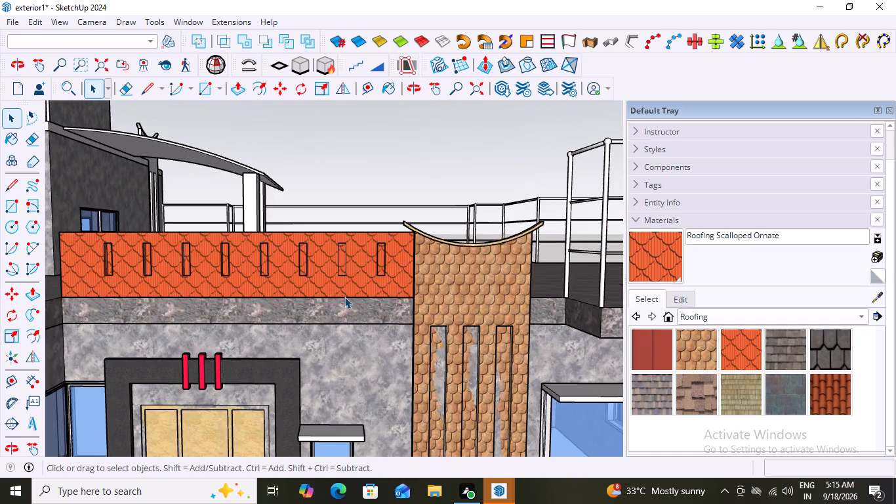
scroll(344, 297, "down", 9)
scroll(308, 292, "up", 2)
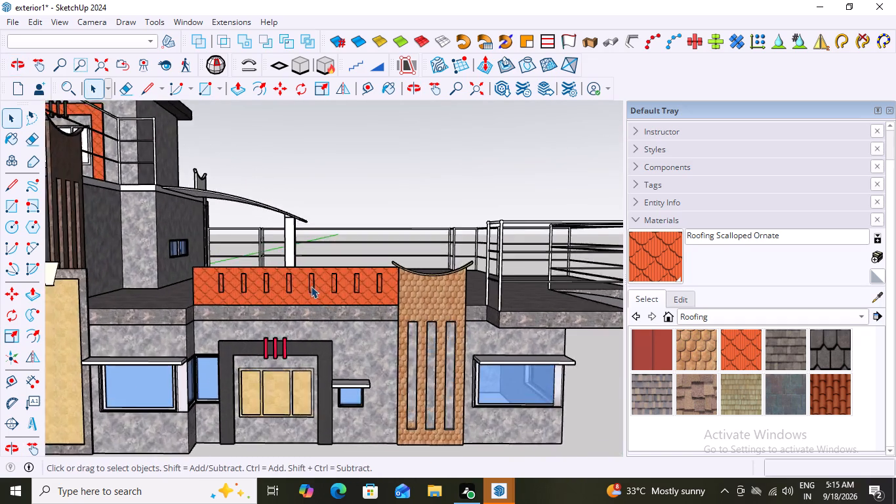
scroll(311, 286, "up", 15)
left_click(314, 285)
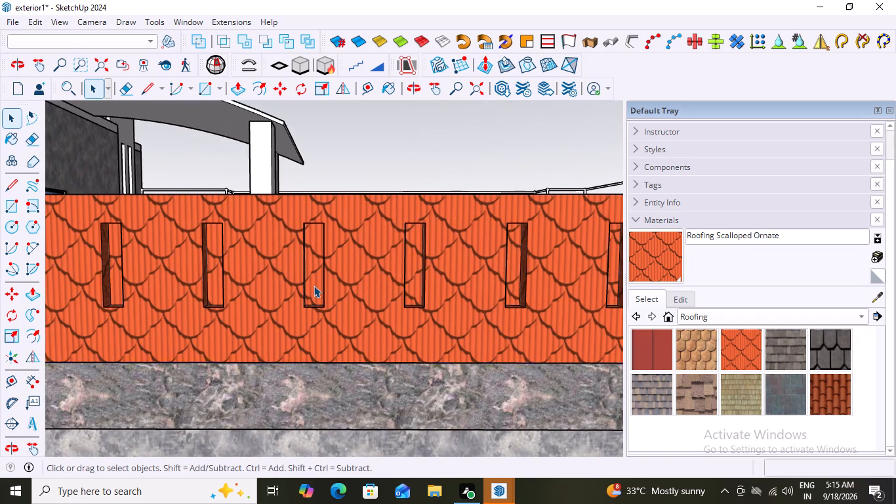
double_click(314, 285)
left_click(314, 285)
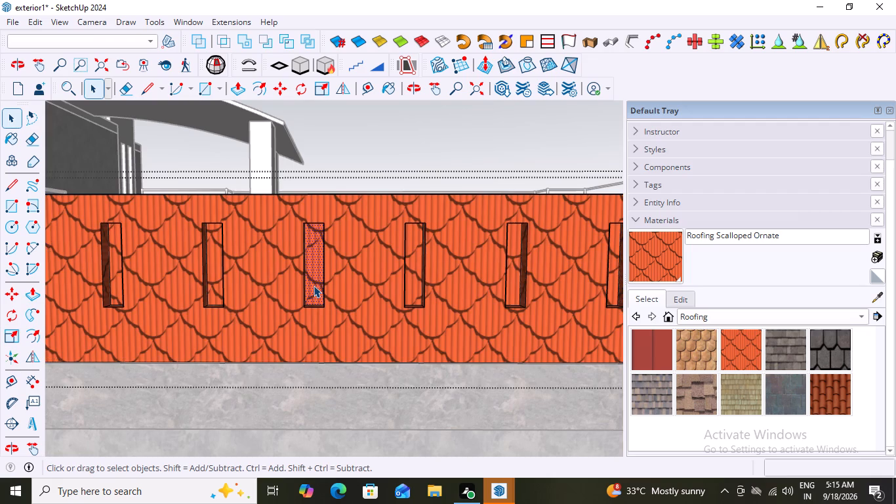
scroll(657, 370, "down", 5)
left_click(793, 400)
left_click(312, 288)
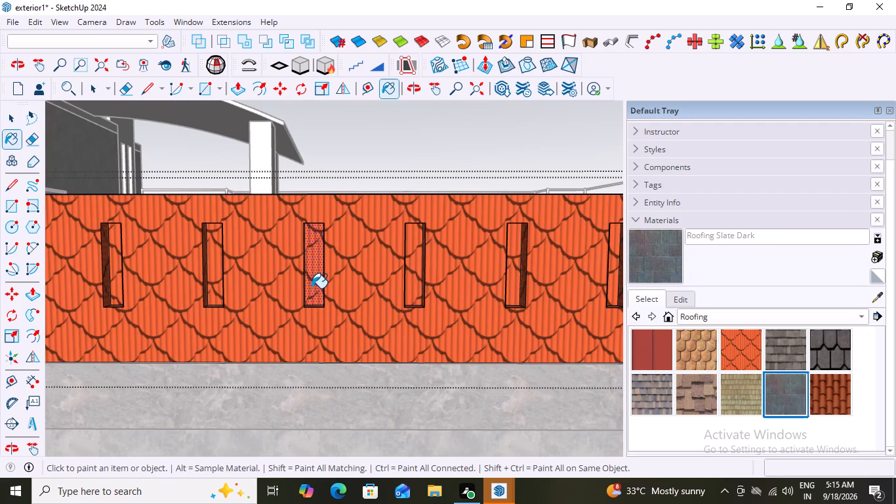
left_click(414, 287)
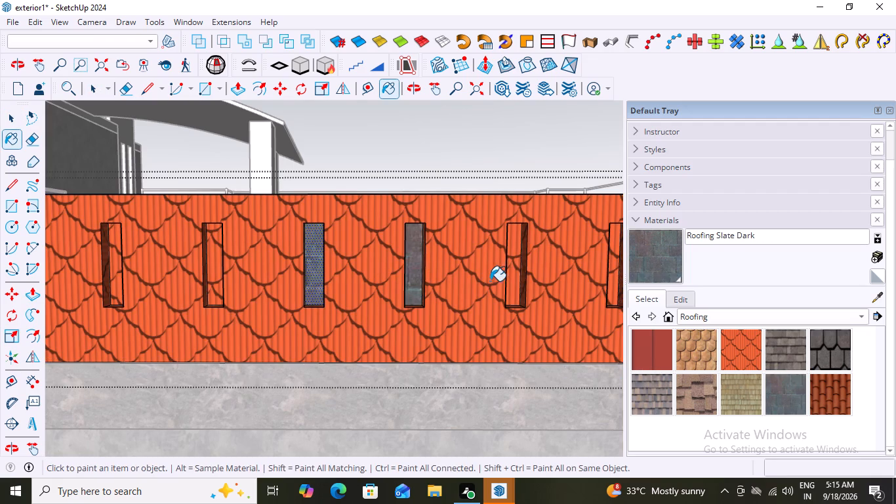
left_click(515, 284)
scroll(498, 299, "down", 8)
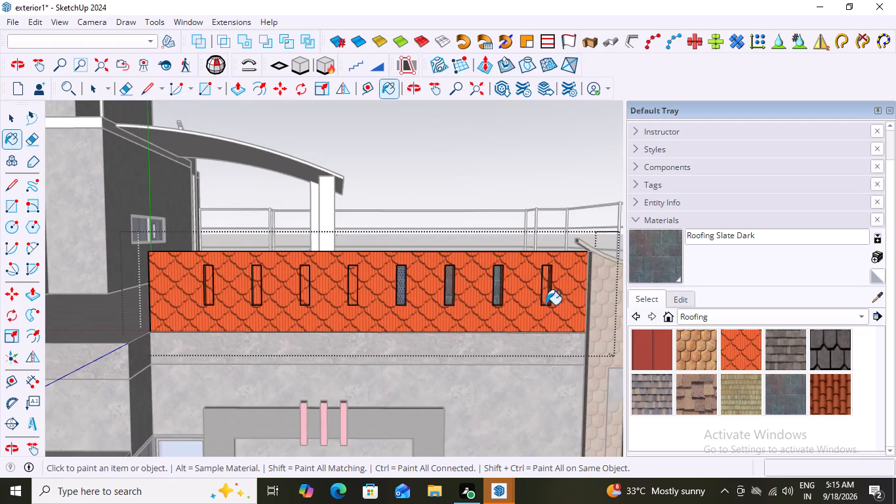
left_click(545, 291)
scroll(331, 317, "up", 3)
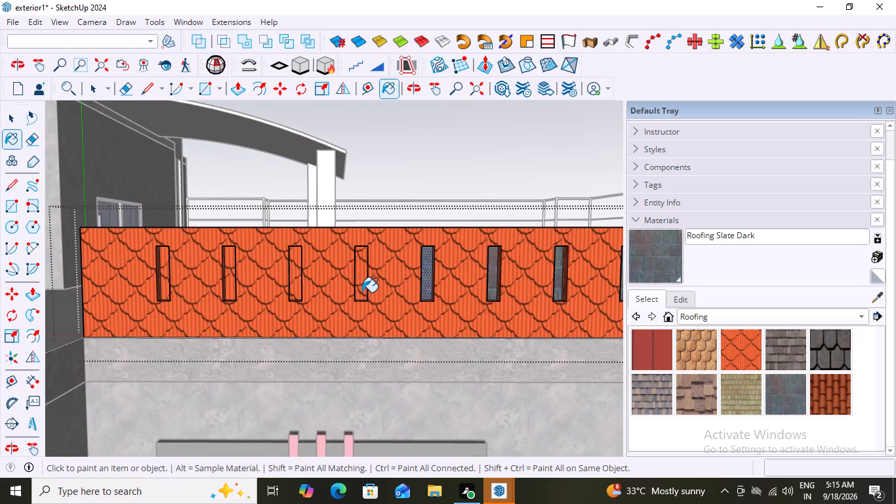
left_click(362, 292)
left_click(294, 290)
left_click(228, 283)
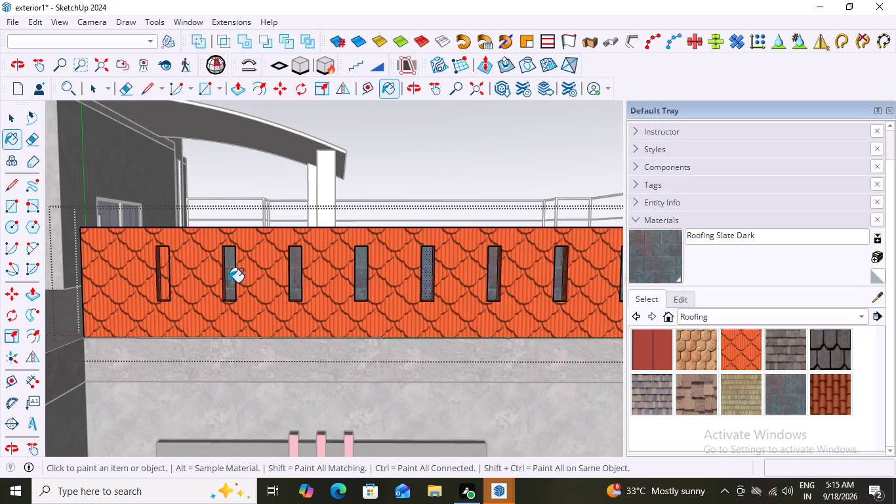
left_click(161, 281)
left_click(164, 283)
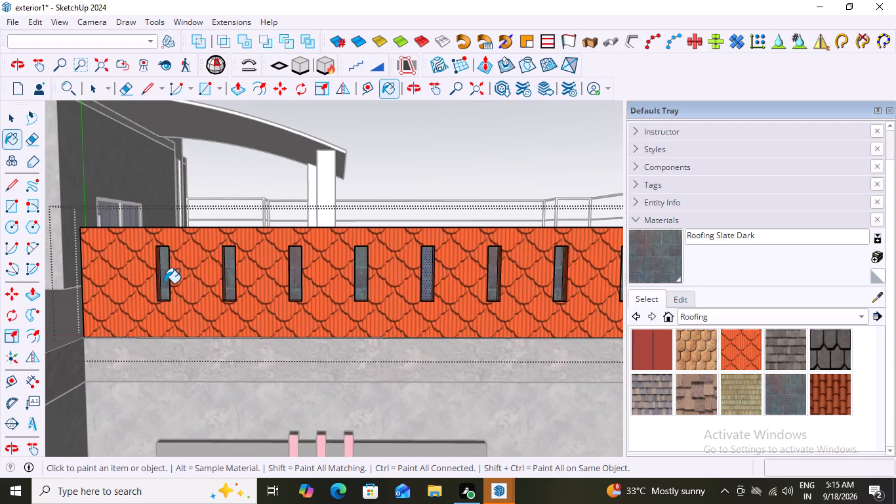
key("space")
scroll(246, 308, "down", 11)
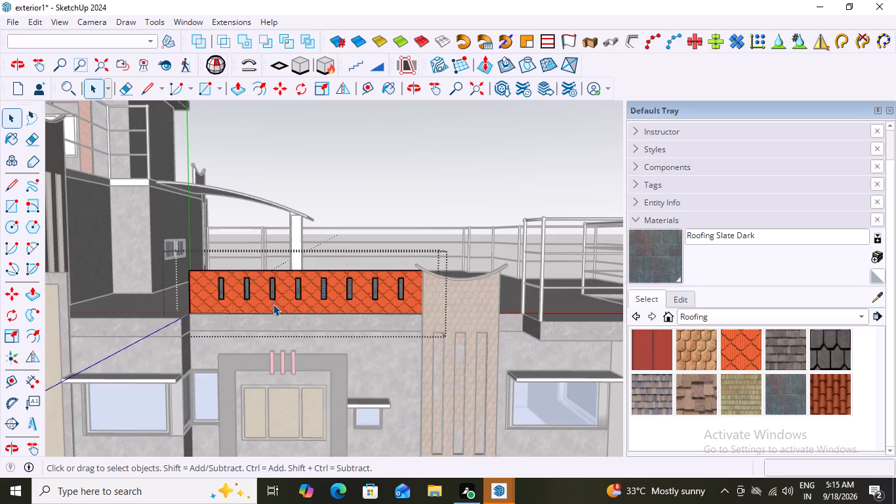
Leave the parapet band's group and examine the facade's finishes from the front, including the parapet slots and upper floor.
scroll(273, 304, "down", 2)
left_click(412, 185)
middle_click_drag(272, 335, 312, 333)
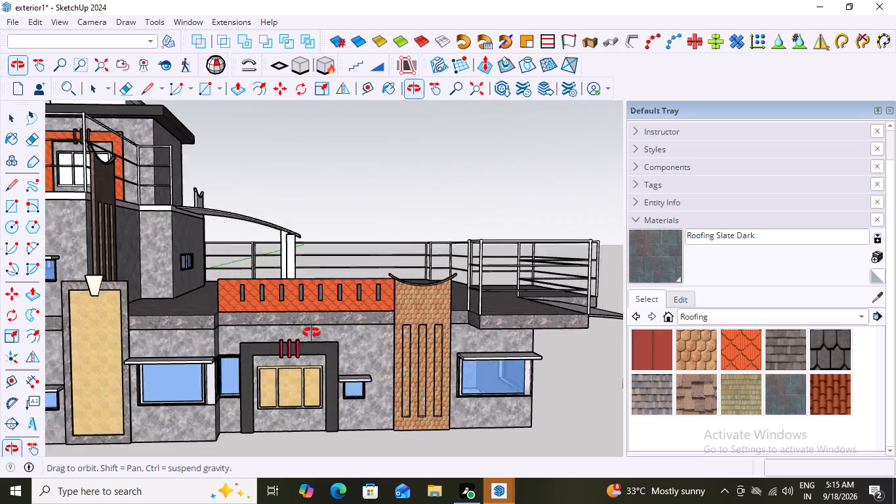
middle_click_drag(312, 333, 310, 346)
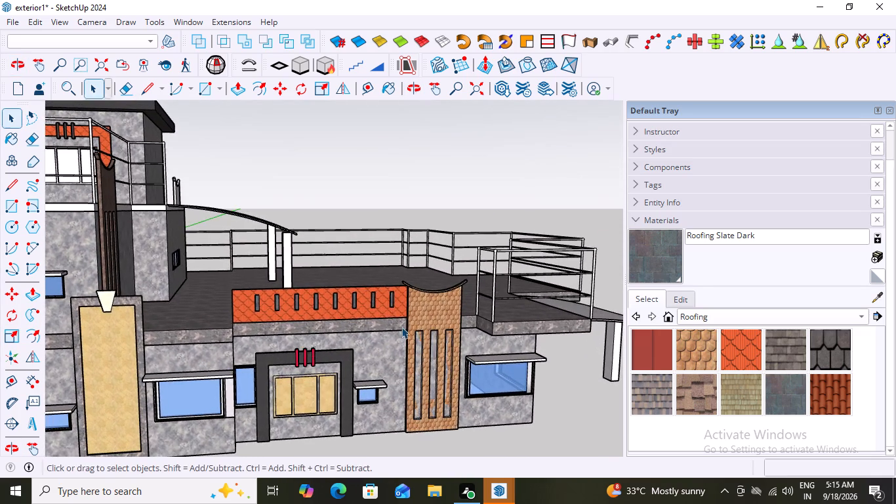
scroll(403, 327, "down", 5)
middle_click_drag(386, 404, 351, 397)
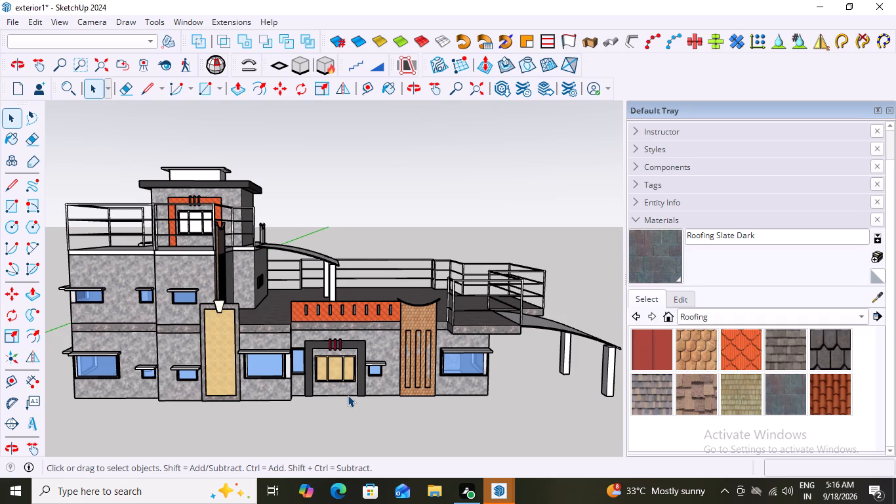
scroll(348, 395, "up", 1)
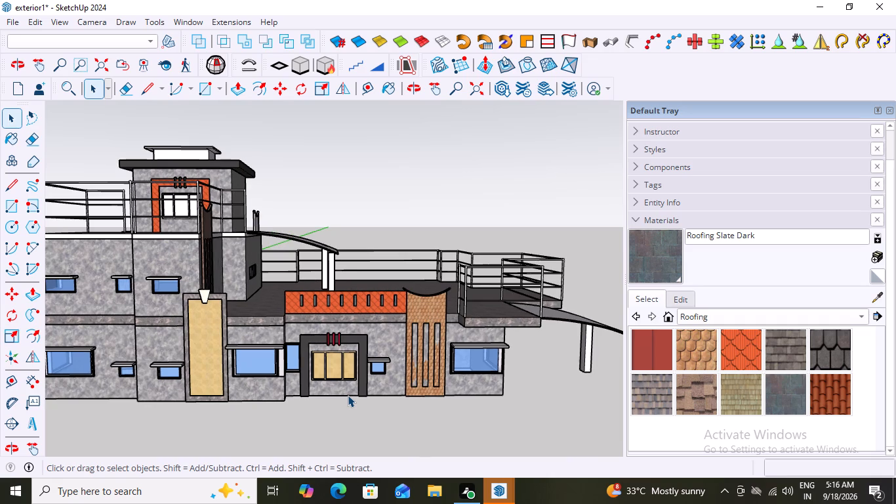
scroll(348, 395, "down", 3)
scroll(216, 182, "up", 7)
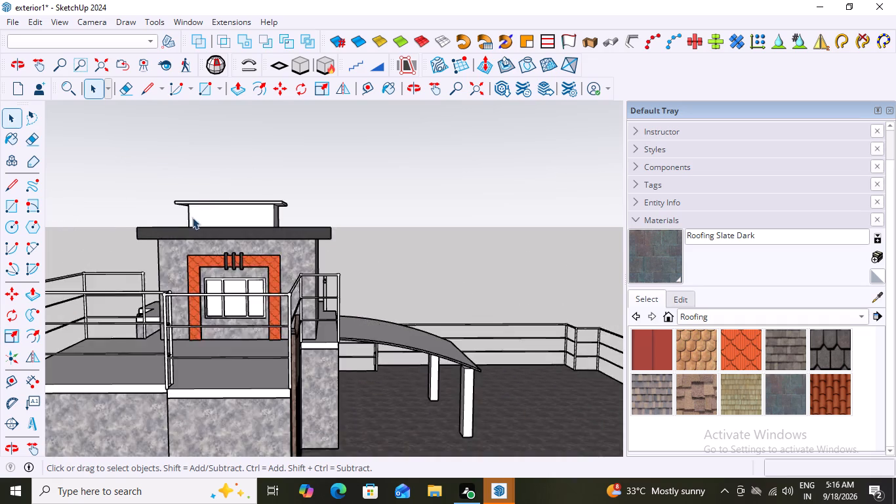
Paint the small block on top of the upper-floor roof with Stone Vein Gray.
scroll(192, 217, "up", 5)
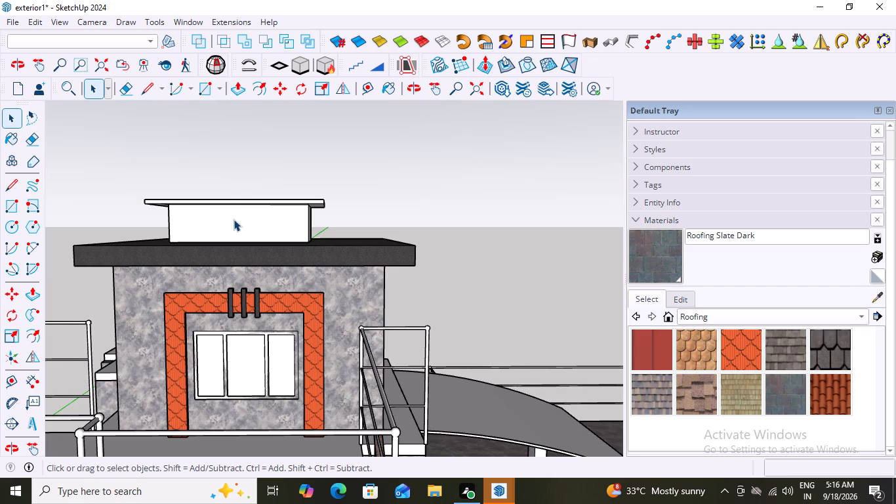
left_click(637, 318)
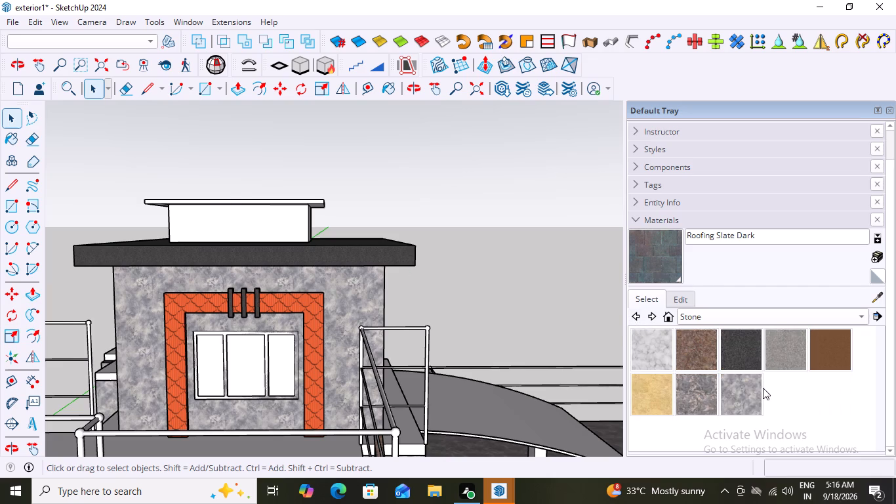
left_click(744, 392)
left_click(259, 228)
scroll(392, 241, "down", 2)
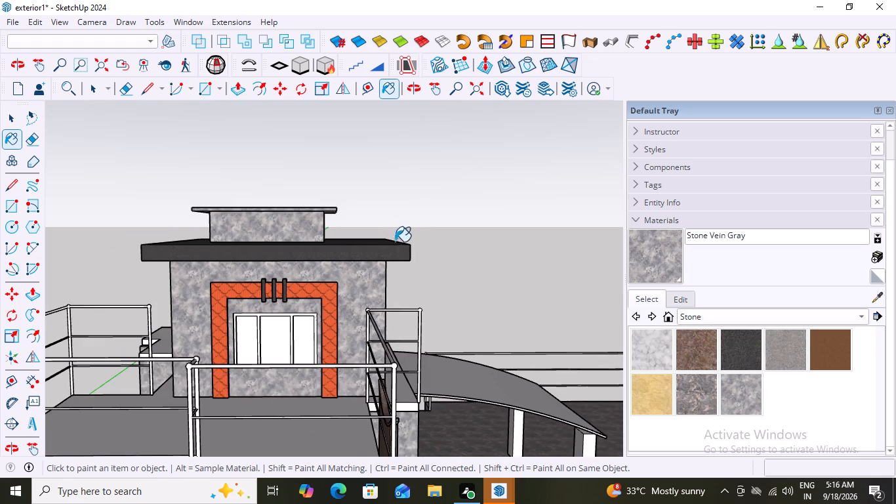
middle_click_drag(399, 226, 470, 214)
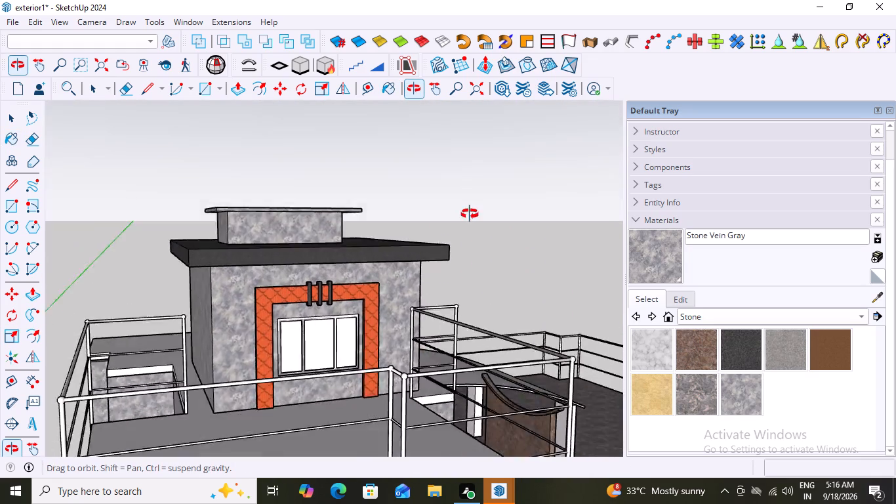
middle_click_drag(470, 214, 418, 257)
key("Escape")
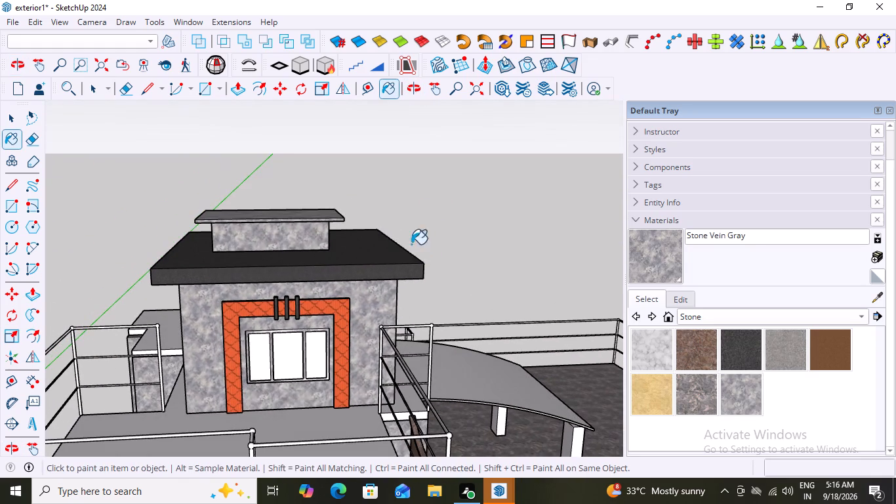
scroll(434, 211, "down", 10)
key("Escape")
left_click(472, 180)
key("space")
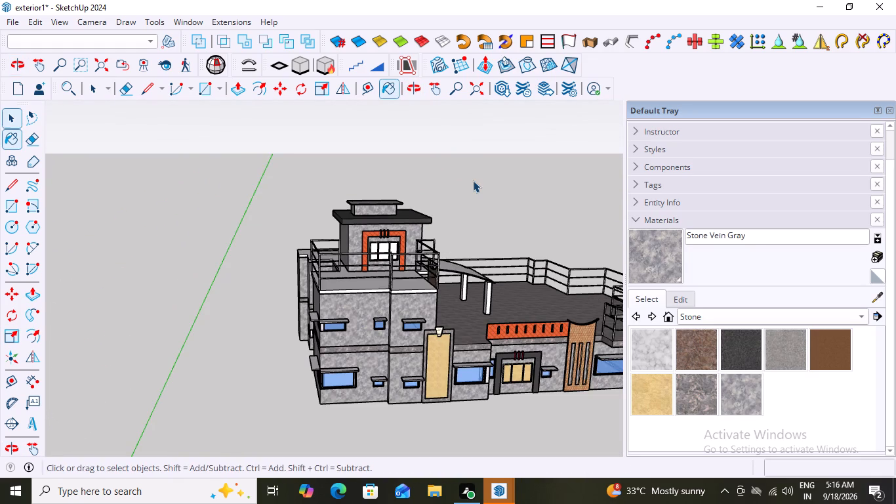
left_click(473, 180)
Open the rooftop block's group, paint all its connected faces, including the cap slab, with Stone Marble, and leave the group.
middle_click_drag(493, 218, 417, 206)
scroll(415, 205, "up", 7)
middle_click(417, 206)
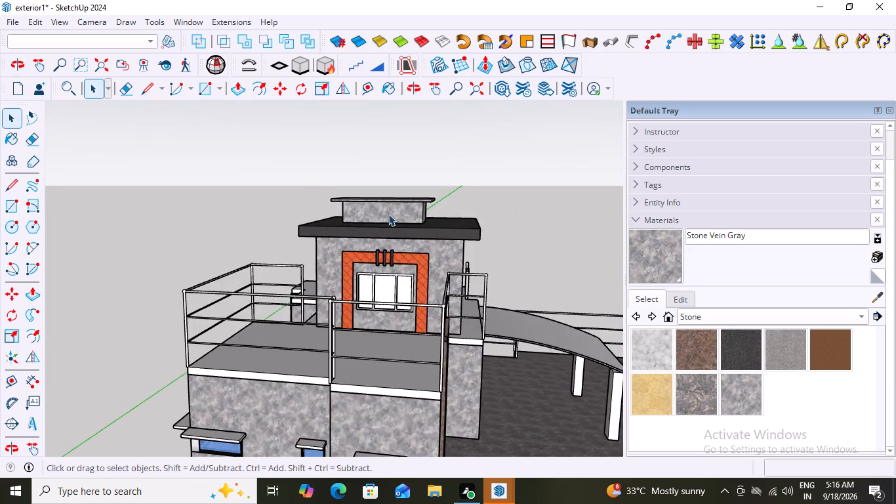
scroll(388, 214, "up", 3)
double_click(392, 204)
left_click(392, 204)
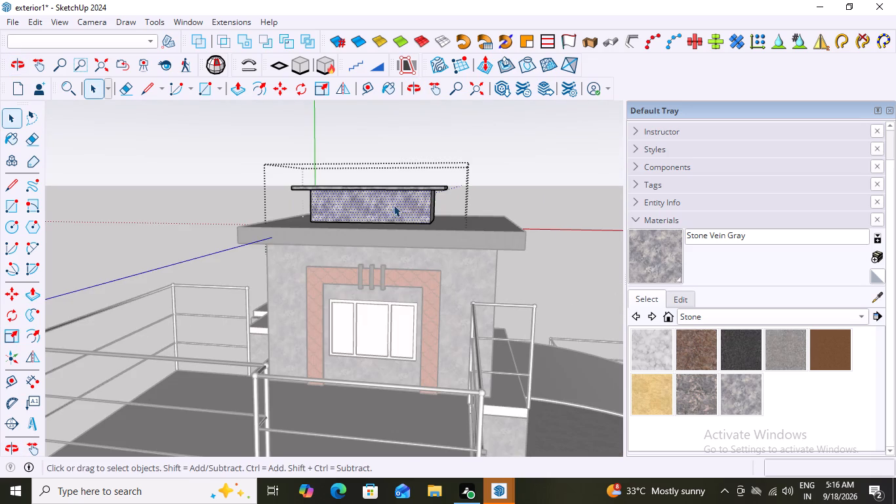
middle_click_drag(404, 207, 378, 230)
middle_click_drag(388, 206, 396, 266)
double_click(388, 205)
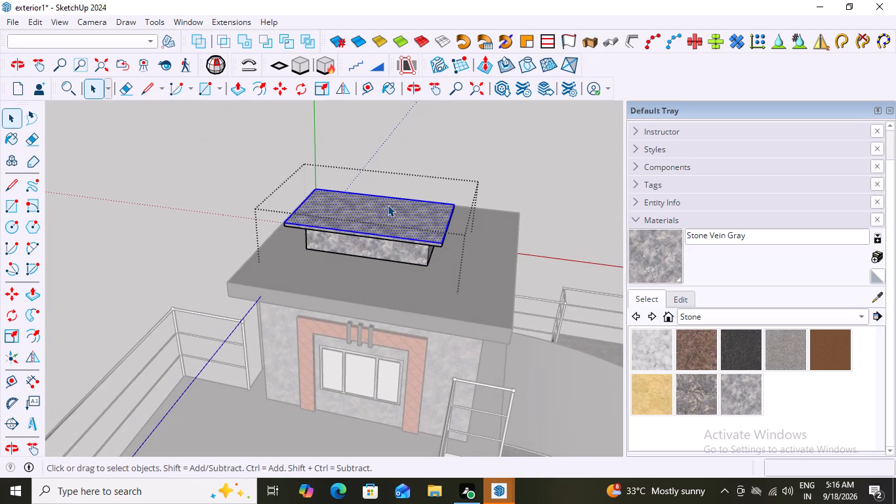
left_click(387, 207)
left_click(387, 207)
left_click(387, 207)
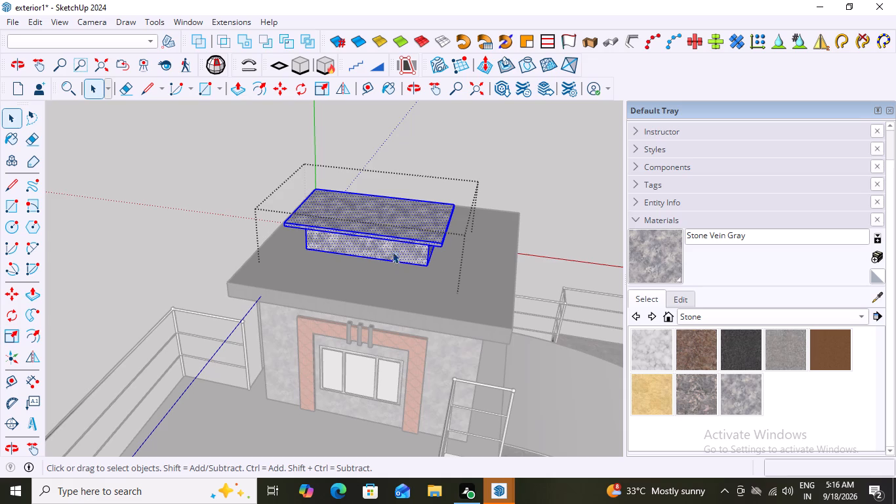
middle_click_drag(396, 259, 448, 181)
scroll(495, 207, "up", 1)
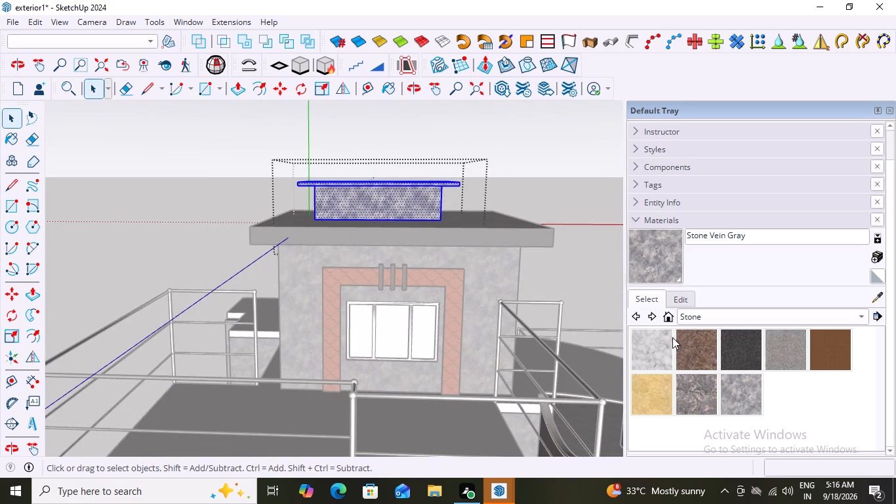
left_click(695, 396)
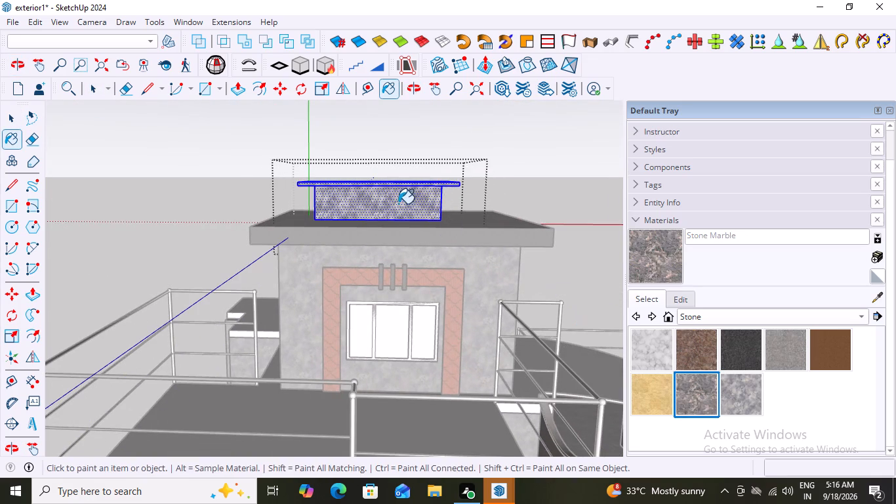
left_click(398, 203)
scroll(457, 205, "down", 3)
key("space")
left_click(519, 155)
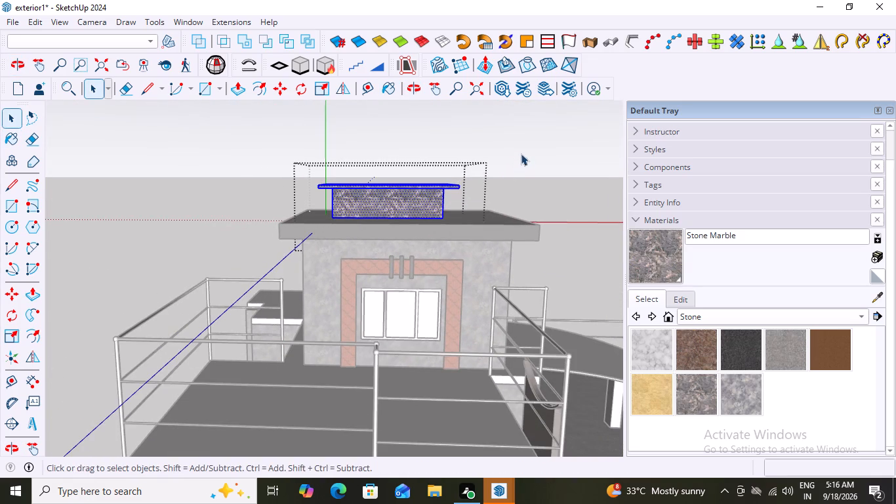
Examine the rooftop block's finish against the dark roof slab, walls and rest of the facade from several angles.
scroll(500, 185, "down", 2)
middle_click_drag(448, 218, 235, 224)
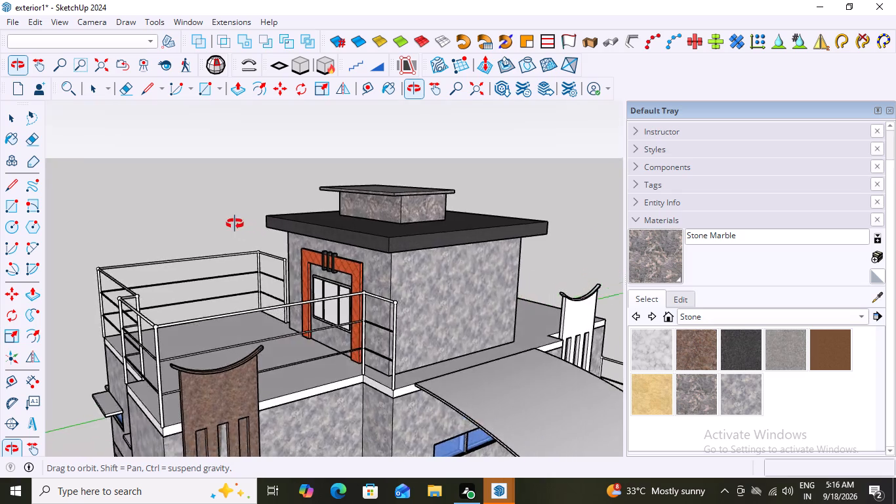
middle_click_drag(235, 224, 422, 228)
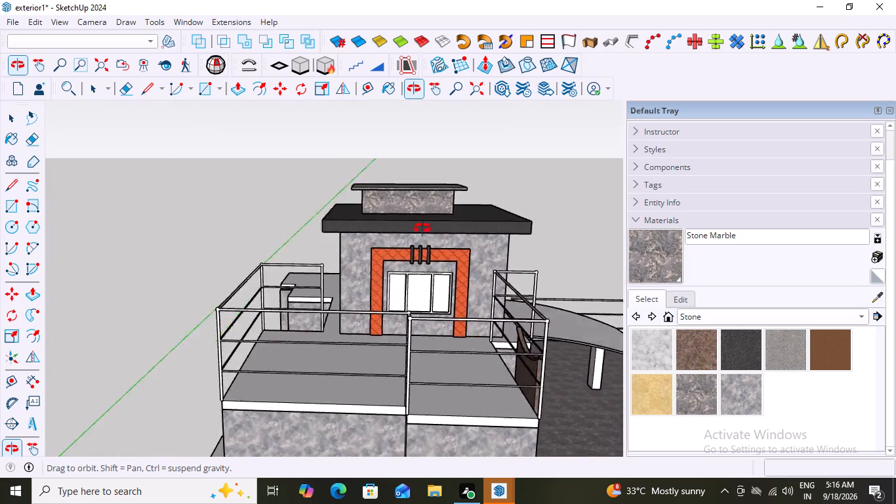
middle_click_drag(422, 228, 502, 240)
middle_click_drag(510, 240, 555, 236)
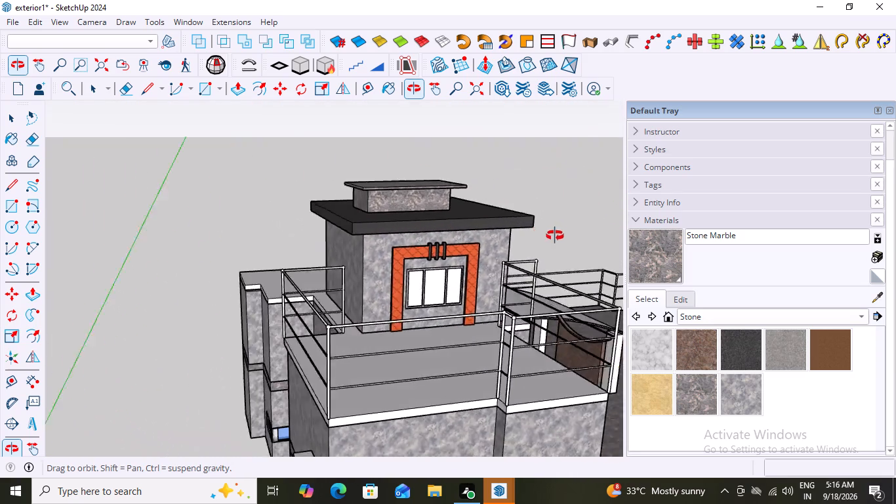
middle_click_drag(555, 236, 408, 219)
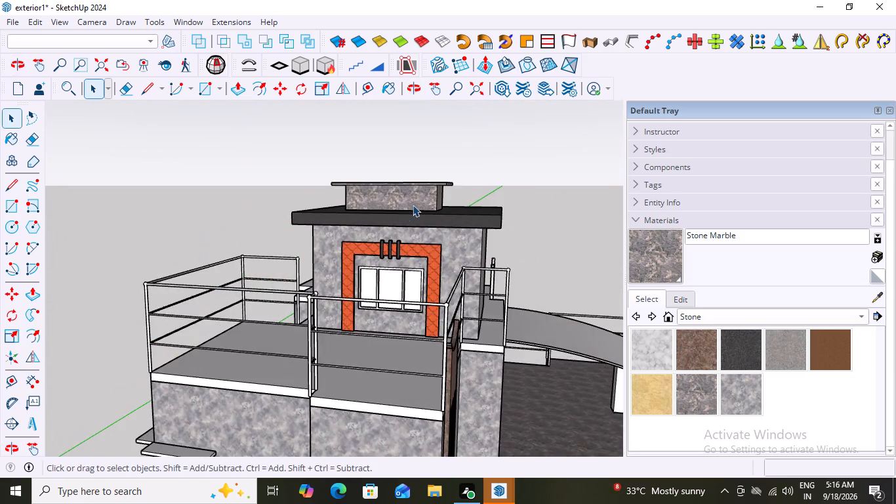
scroll(413, 205, "down", 11)
middle_click_drag(479, 285, 571, 249)
scroll(571, 249, "up", 1)
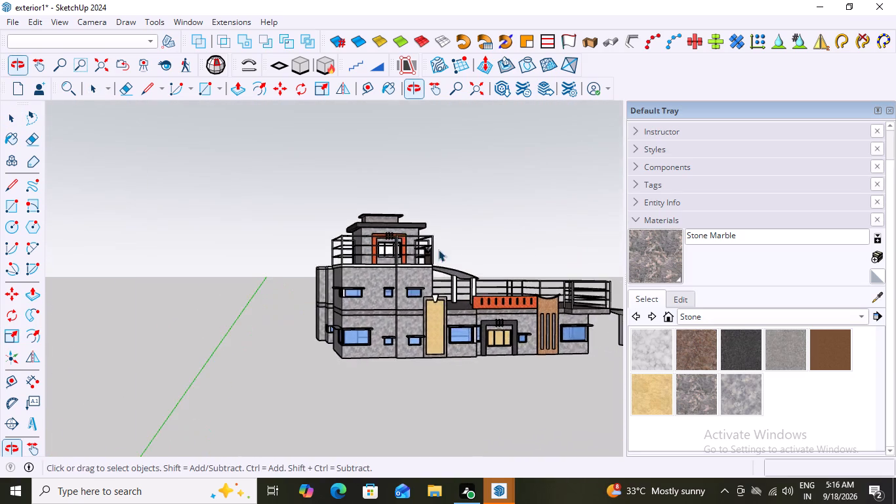
scroll(394, 260, "up", 16)
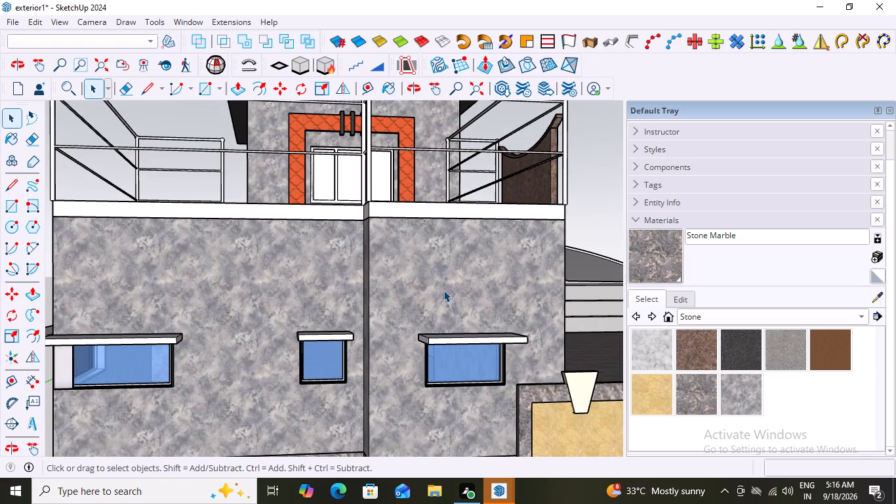
scroll(443, 290, "down", 11)
middle_click_drag(391, 207, 360, 327)
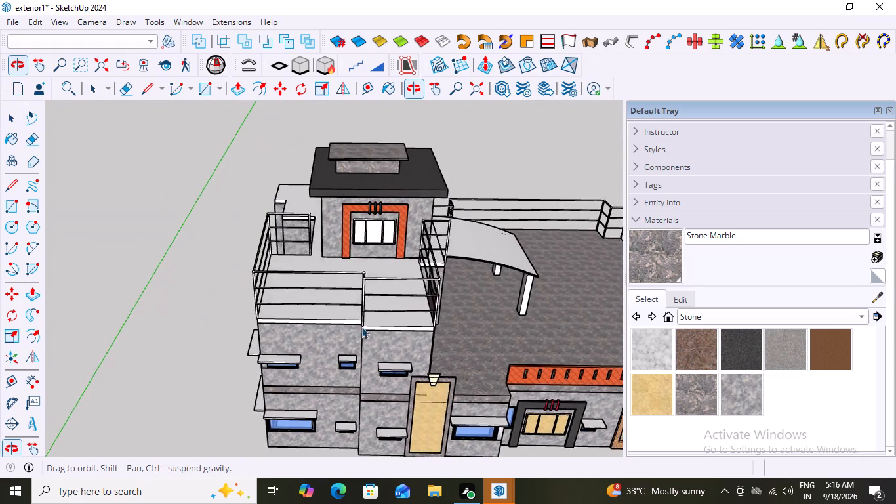
scroll(392, 192, "up", 11)
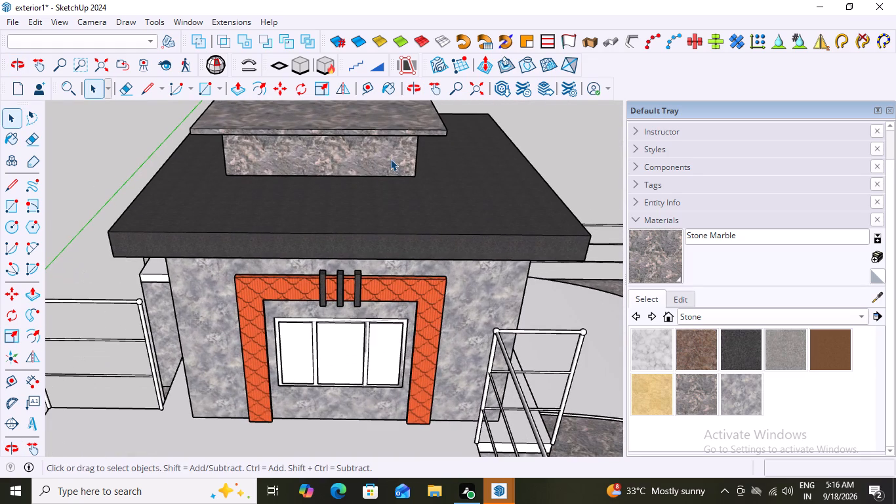
scroll(390, 159, "down", 7)
middle_click_drag(402, 157, 418, 131)
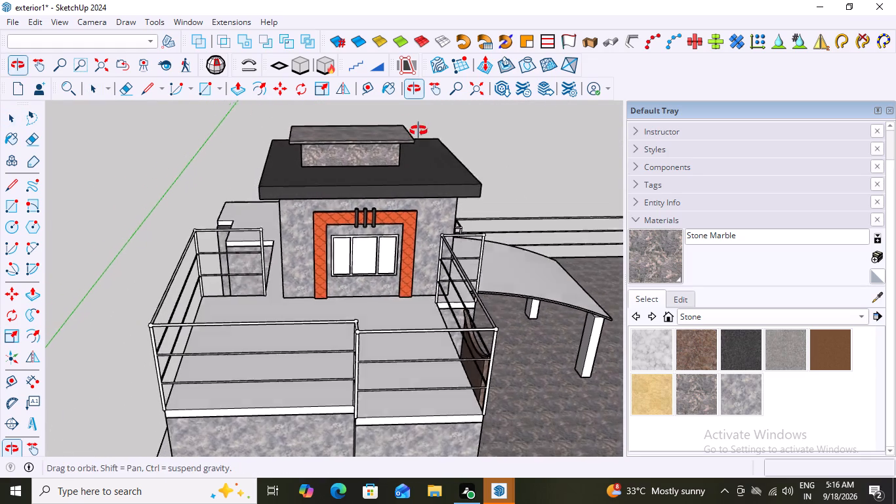
middle_click_drag(418, 131, 420, 127)
Reopen the rooftop block's group, repaint all its faces with Stone Vein Gray, and leave the group.
double_click(351, 152)
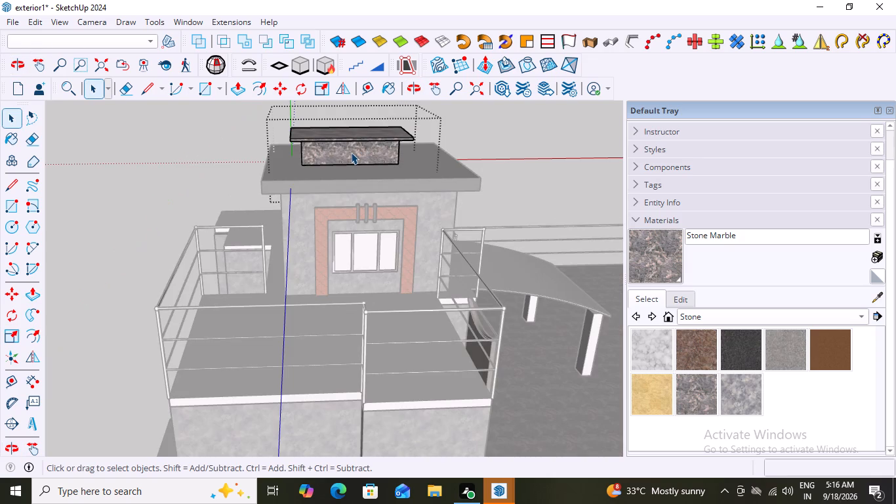
triple_click(351, 152)
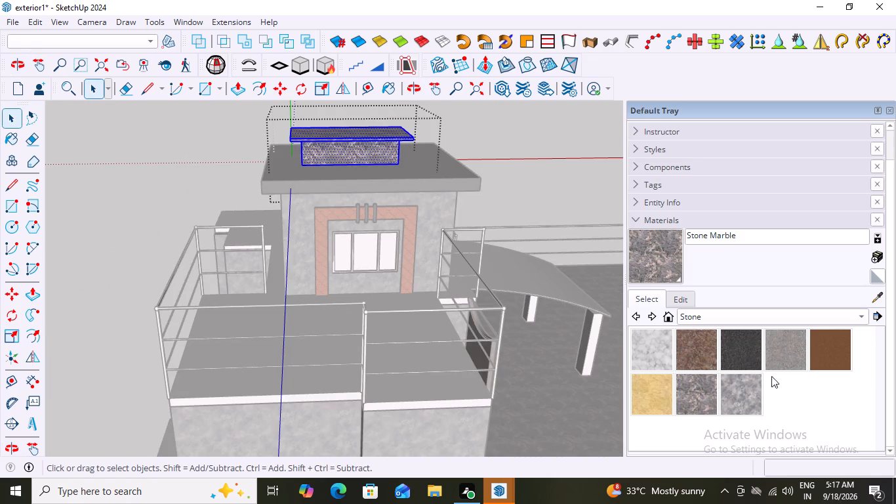
left_click(752, 387)
left_click(362, 159)
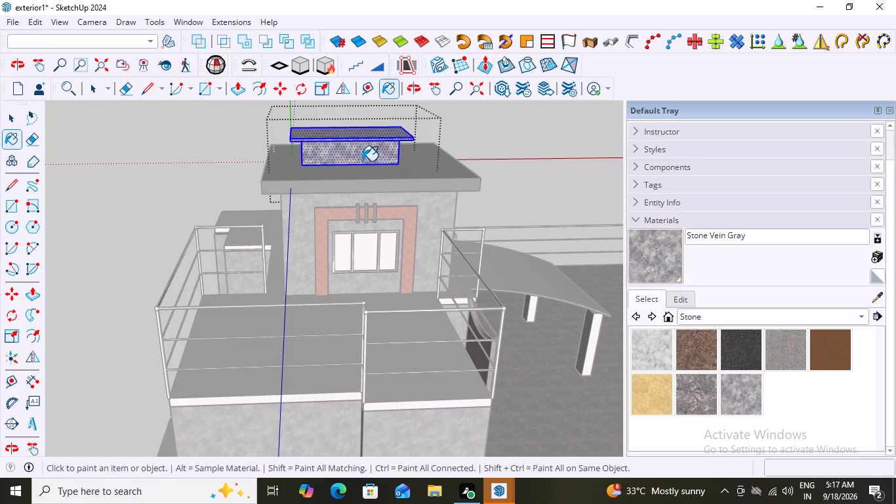
key("space")
left_click(513, 157)
scroll(493, 185, "down", 2)
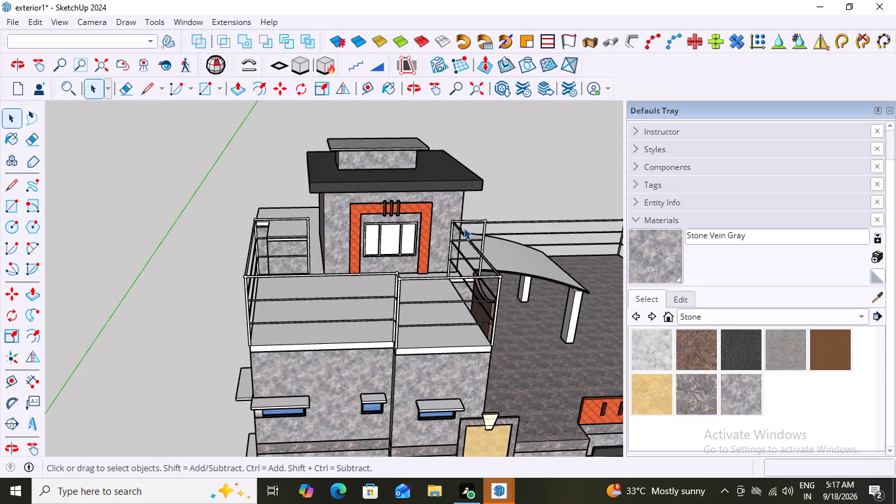
scroll(539, 401, "up", 4)
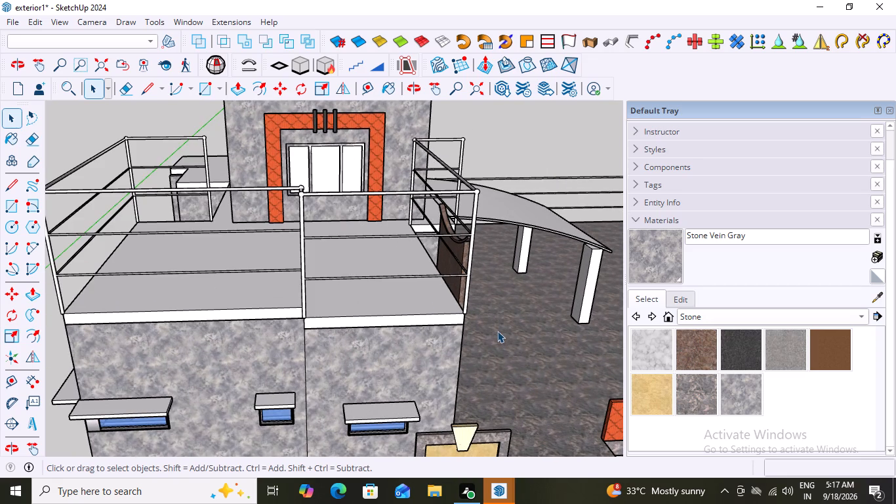
scroll(491, 306, "down", 4)
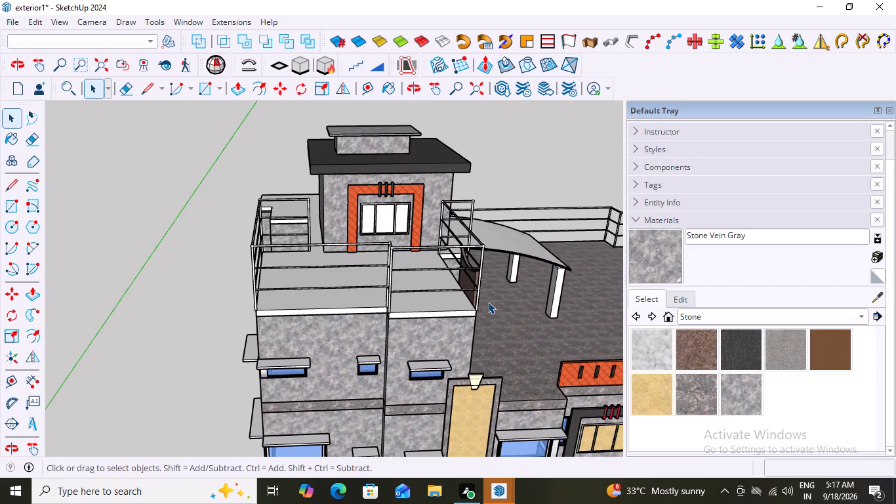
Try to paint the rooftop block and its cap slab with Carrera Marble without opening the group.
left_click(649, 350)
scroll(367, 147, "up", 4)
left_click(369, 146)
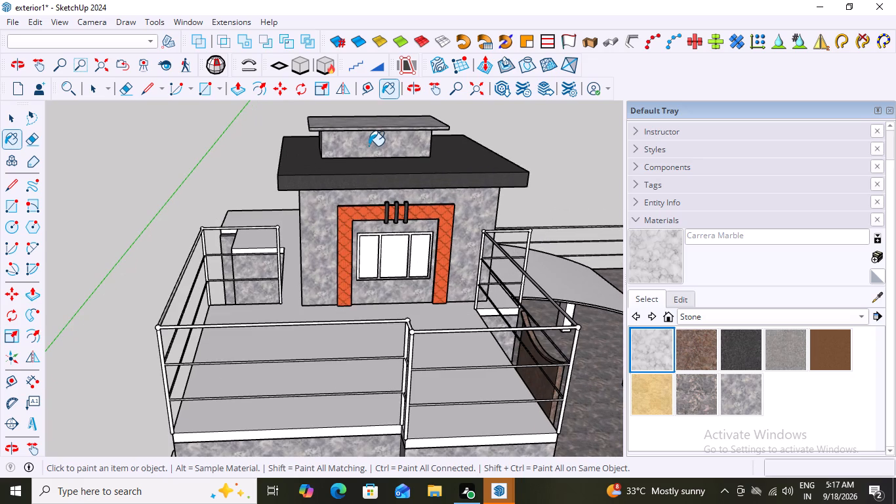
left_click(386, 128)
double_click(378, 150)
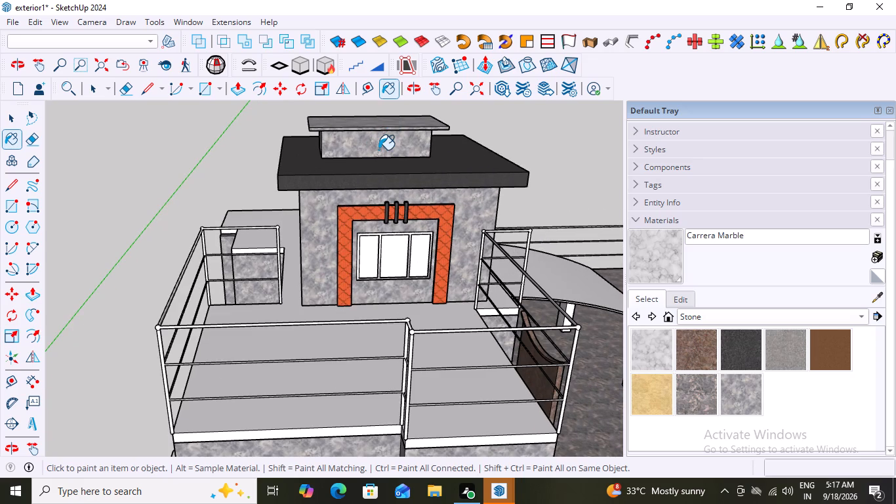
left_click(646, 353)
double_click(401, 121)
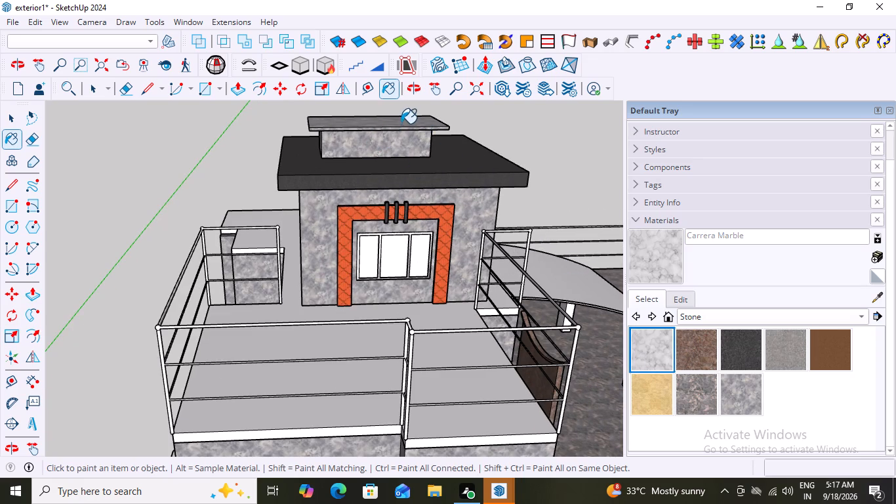
Open the rooftop block's group, paint all its connected faces with Carrera Marble, and leave the group.
key("space")
left_click(409, 132)
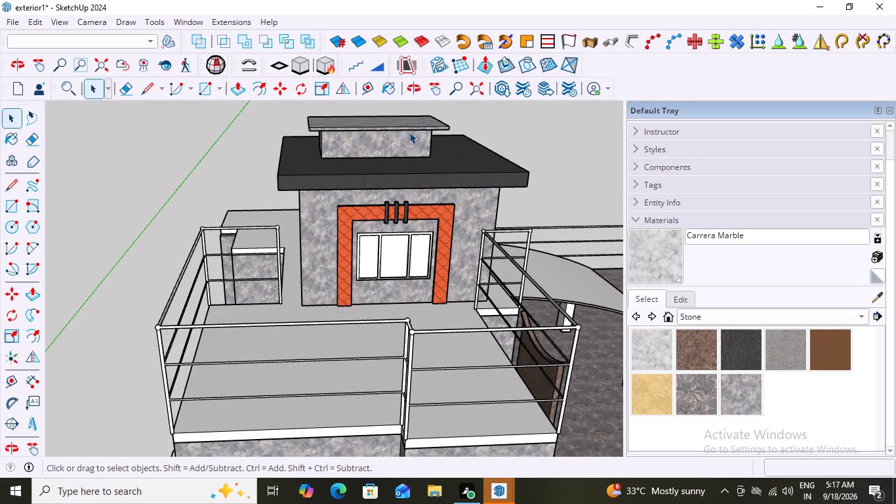
left_click(409, 132)
left_click(409, 132)
left_click(410, 135)
triple_click(410, 139)
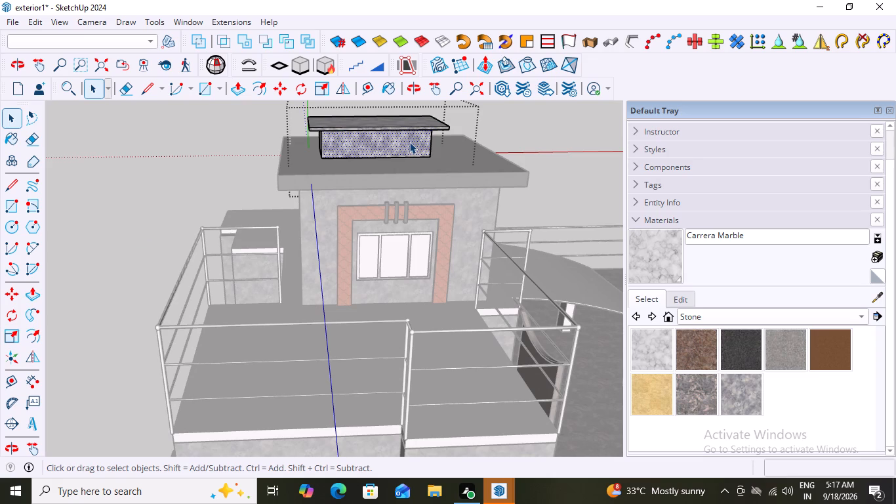
double_click(410, 142)
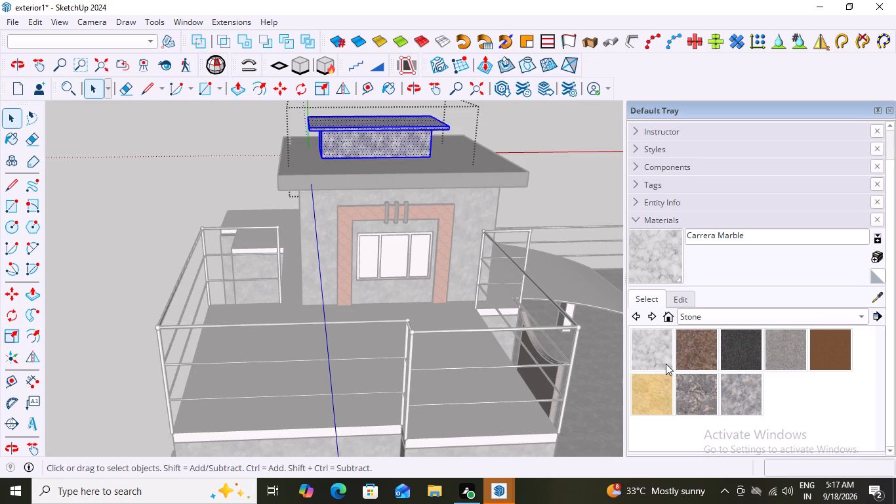
left_click(660, 357)
left_click(389, 150)
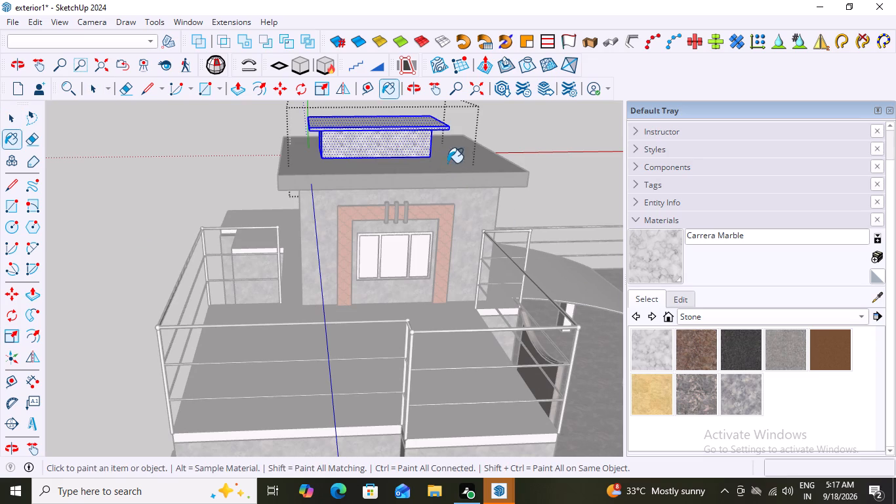
key("space")
left_click(557, 138)
Open the upper terrace floor slab's group, paint all its faces and edge band with Carrera Marble, and leave the group.
middle_click_drag(513, 182, 238, 163)
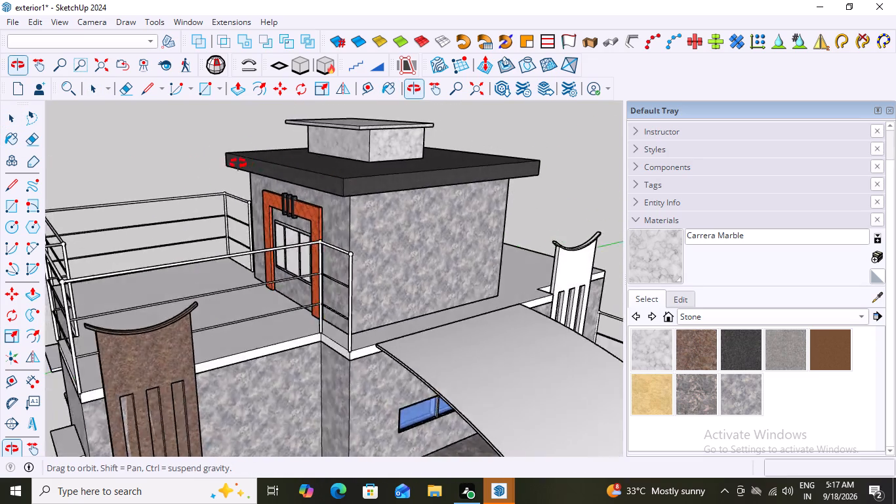
middle_click_drag(238, 163, 514, 153)
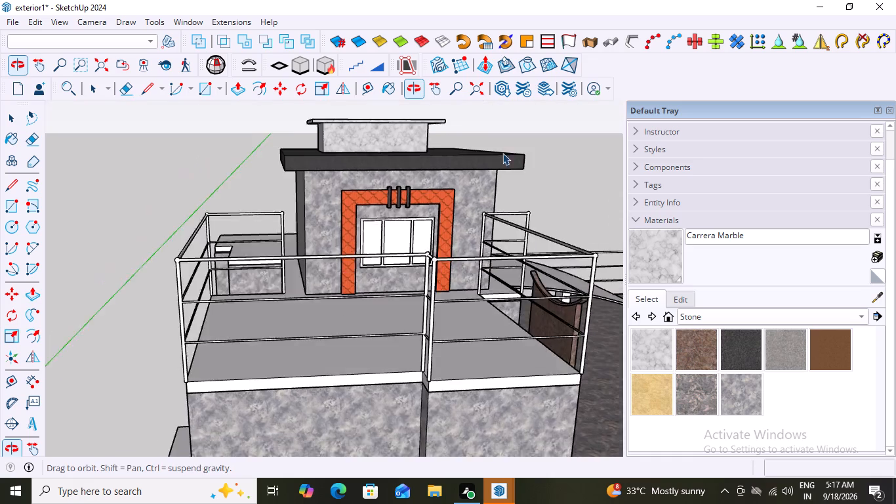
scroll(493, 158, "down", 5)
middle_click_drag(440, 245, 415, 320)
scroll(415, 319, "up", 2)
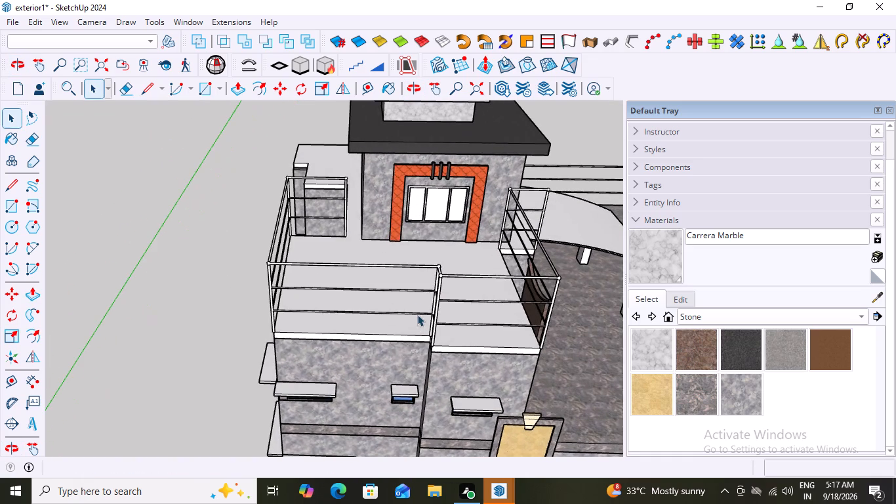
left_click(391, 253)
left_click(391, 253)
left_click(391, 253)
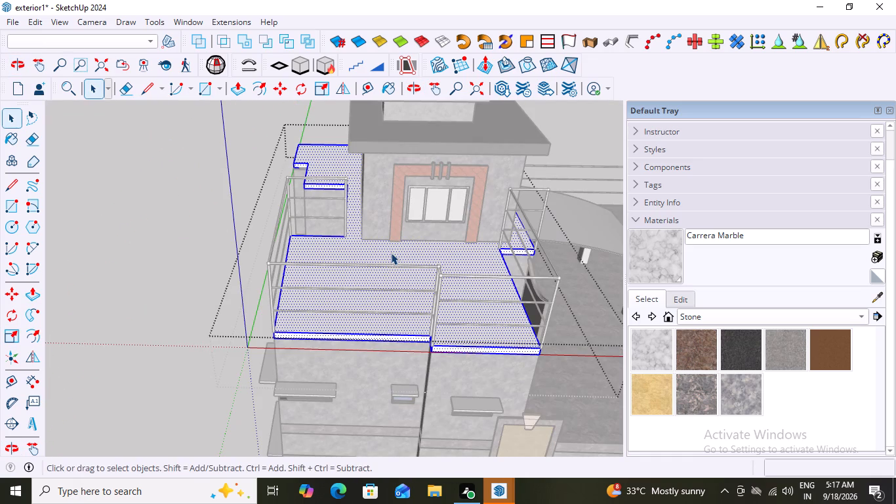
left_click(657, 266)
left_click(398, 267)
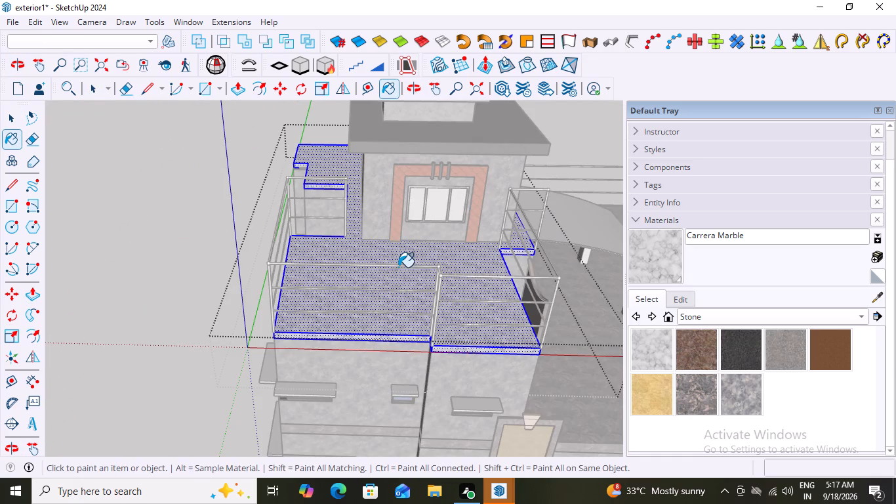
key("Escape")
left_click(201, 158)
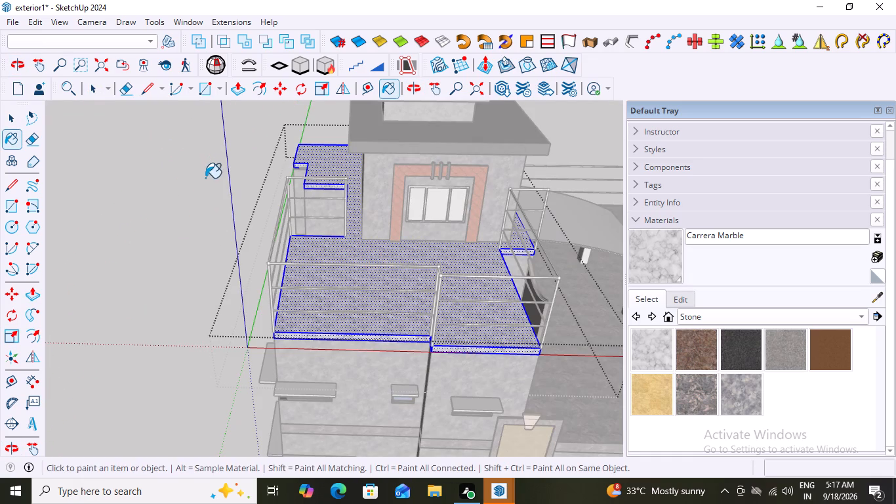
key("space")
left_click(201, 185)
Examine the marble terrace slab and rooftop block against the walls, roof and whole facade from several angles.
scroll(428, 283, "down", 4)
middle_click_drag(430, 283, 445, 272)
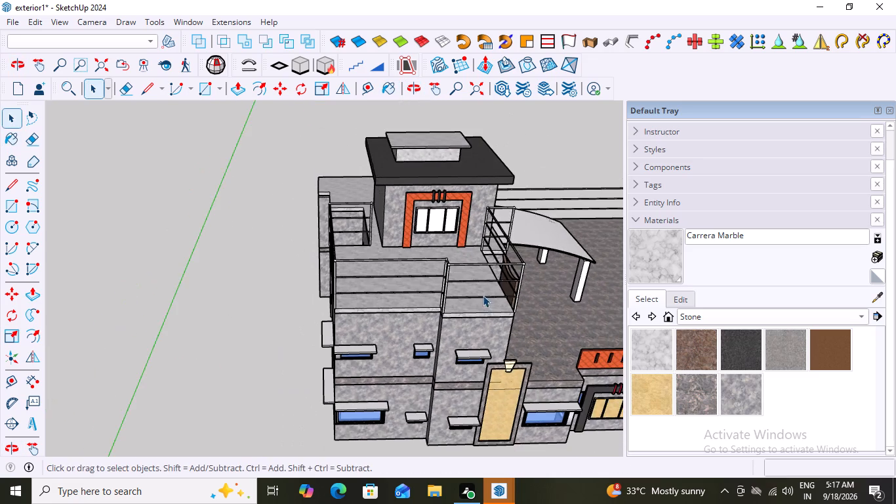
middle_click_drag(487, 313, 497, 244)
scroll(401, 306, "up", 8)
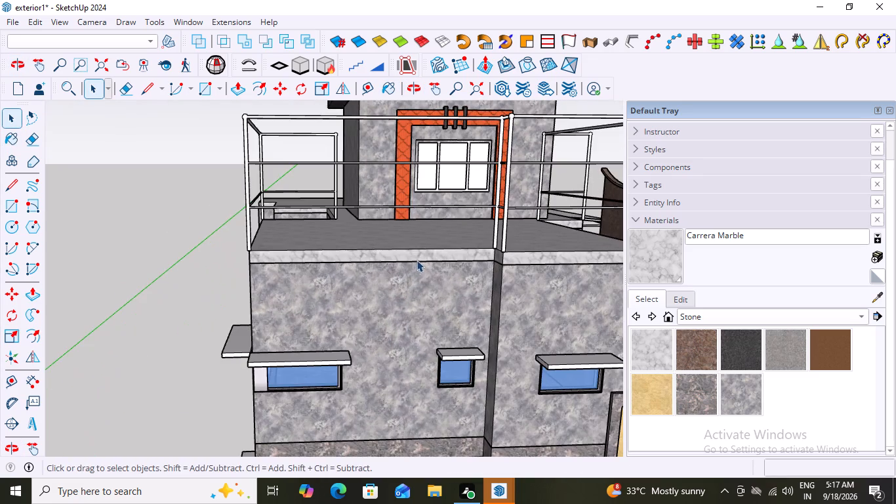
middle_click_drag(434, 235, 342, 250)
scroll(376, 269, "down", 5)
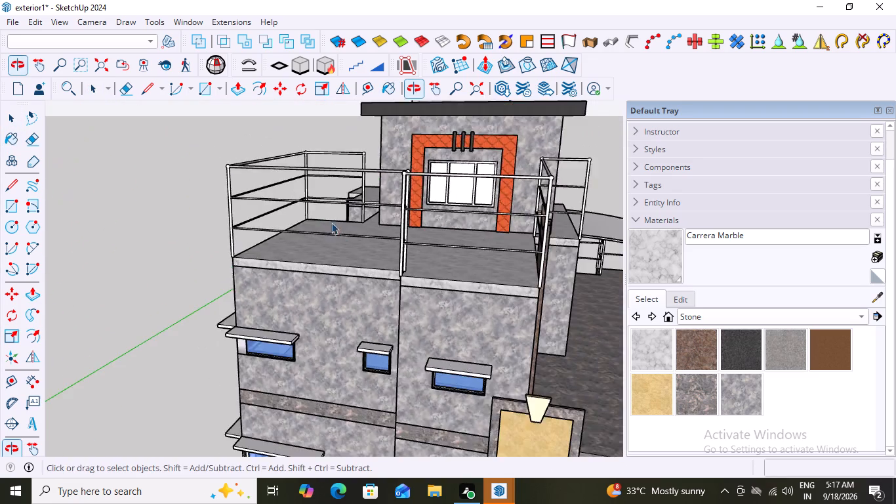
scroll(331, 222, "down", 7)
middle_click_drag(382, 373, 523, 339)
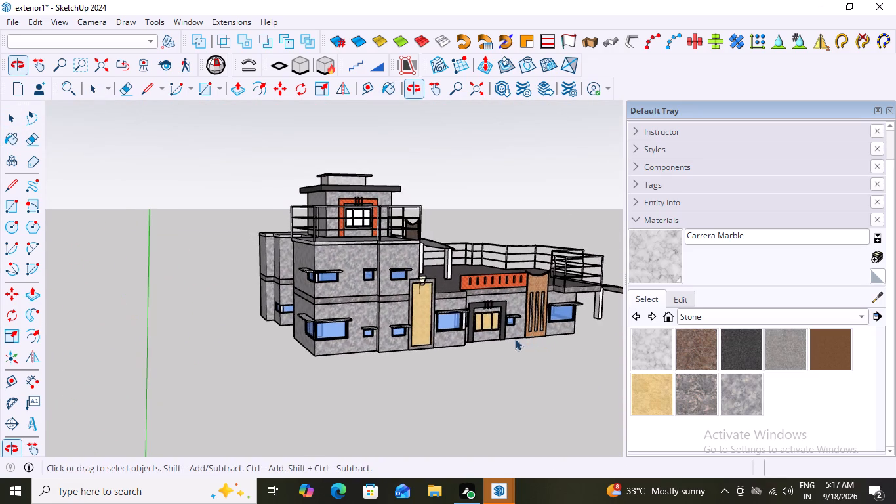
scroll(413, 236, "up", 2)
middle_click_drag(462, 260, 411, 264)
scroll(414, 265, "up", 1)
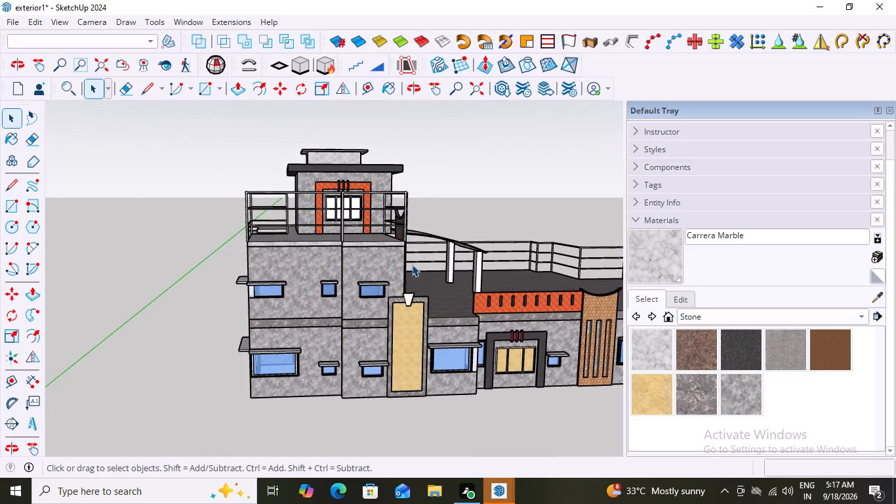
scroll(412, 264, "down", 6)
middle_click_drag(475, 375, 457, 390)
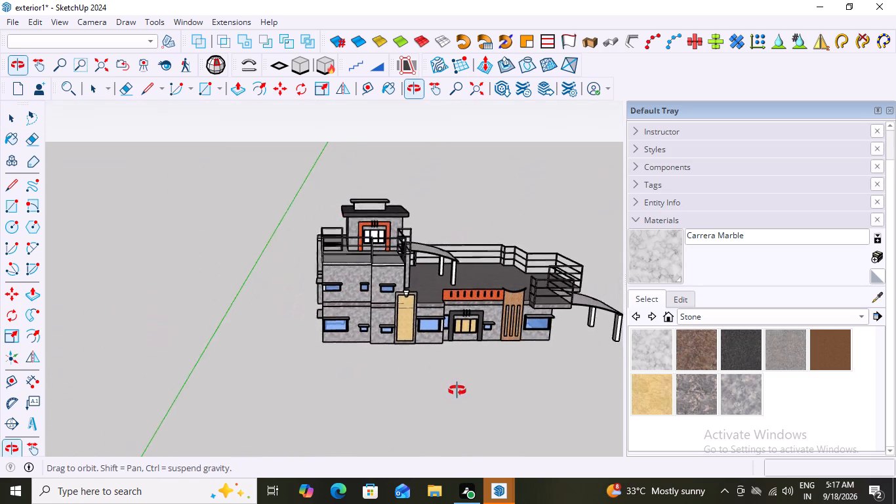
middle_click_drag(457, 390, 446, 335)
scroll(451, 349, "up", 2)
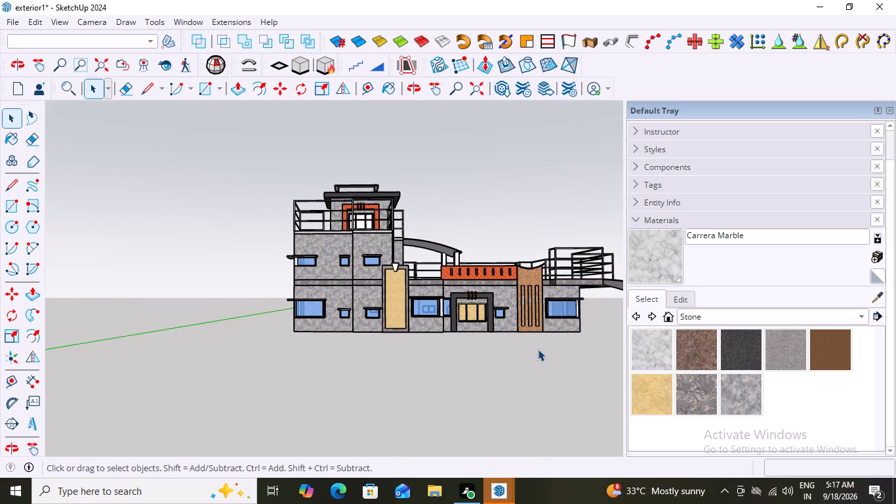
middle_click_drag(392, 184, 405, 297)
scroll(405, 250, "up", 1)
scroll(282, 162, "up", 4)
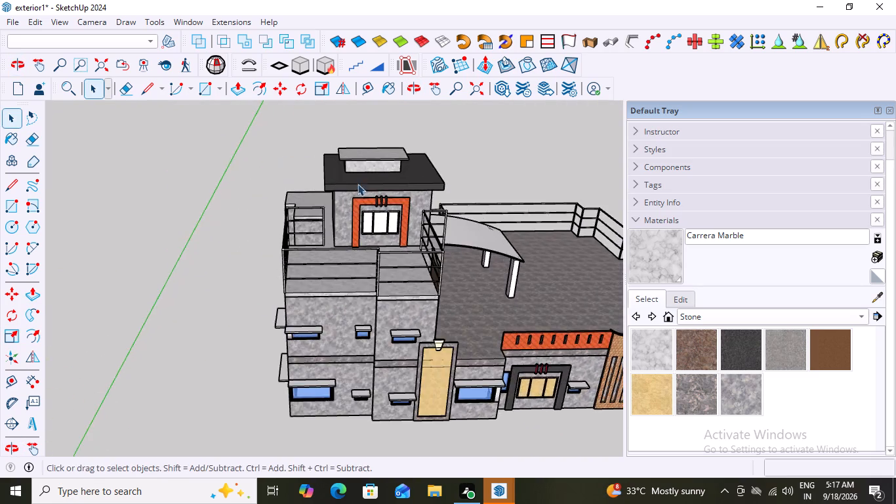
scroll(357, 184, "up", 8)
scroll(397, 255, "down", 9)
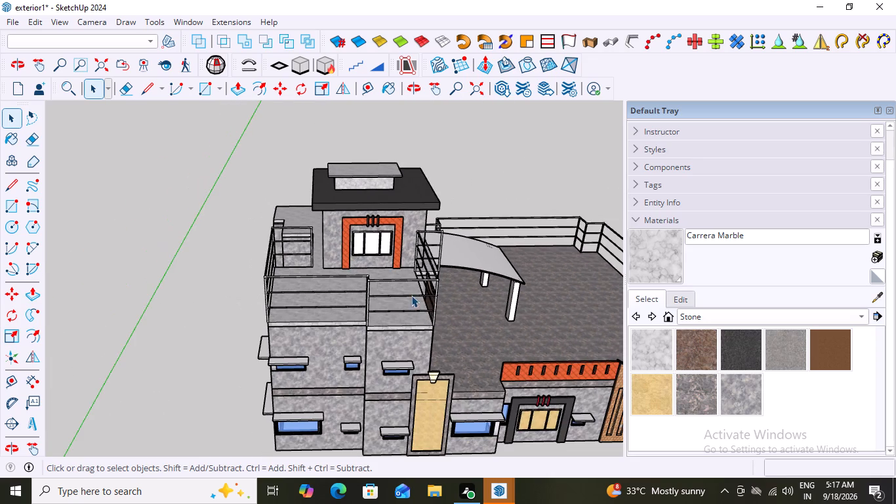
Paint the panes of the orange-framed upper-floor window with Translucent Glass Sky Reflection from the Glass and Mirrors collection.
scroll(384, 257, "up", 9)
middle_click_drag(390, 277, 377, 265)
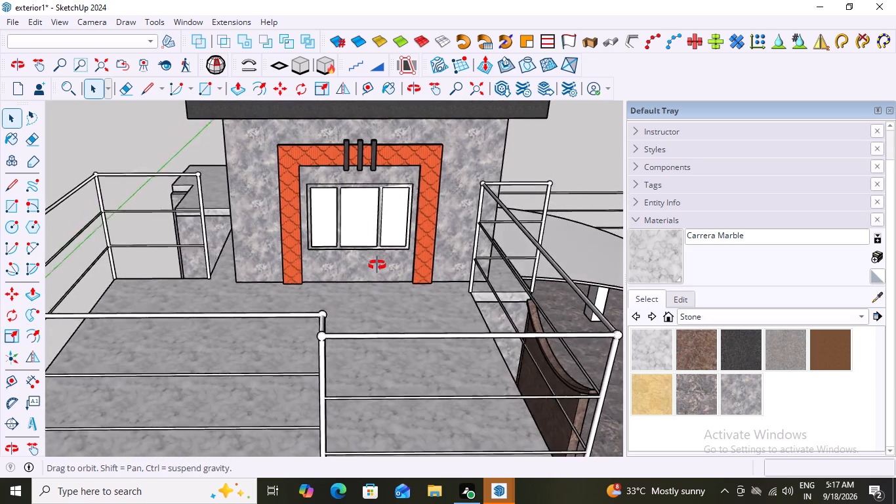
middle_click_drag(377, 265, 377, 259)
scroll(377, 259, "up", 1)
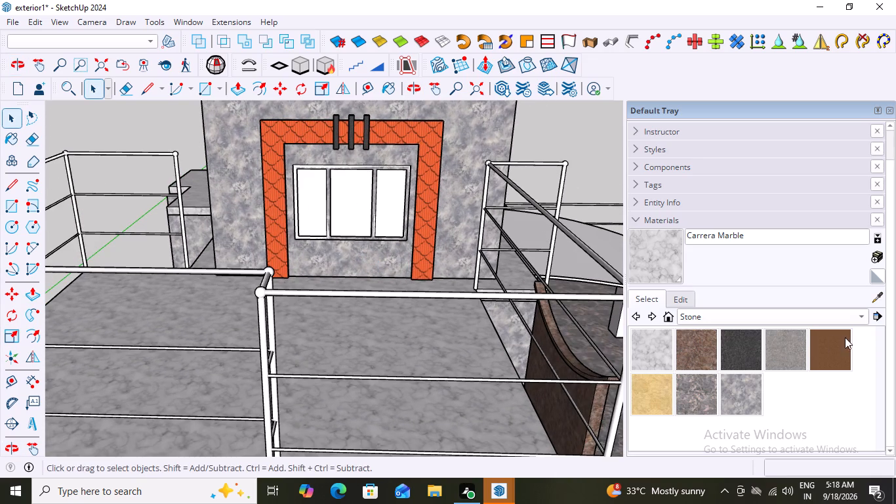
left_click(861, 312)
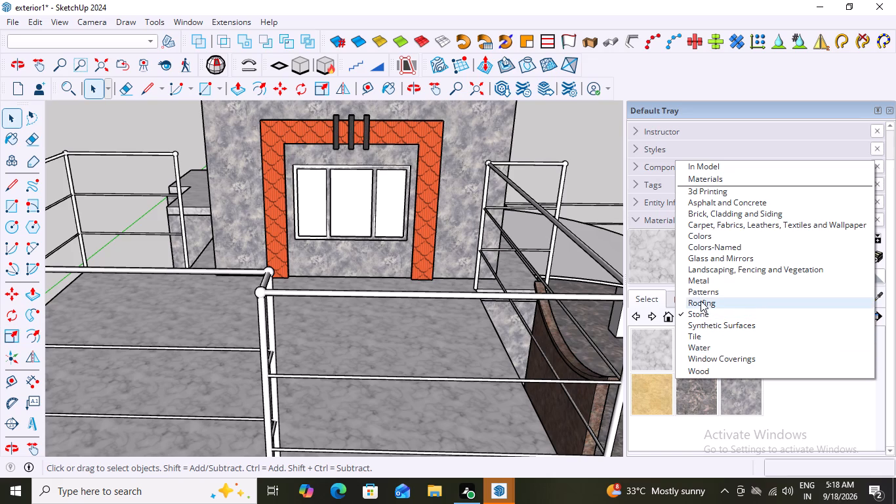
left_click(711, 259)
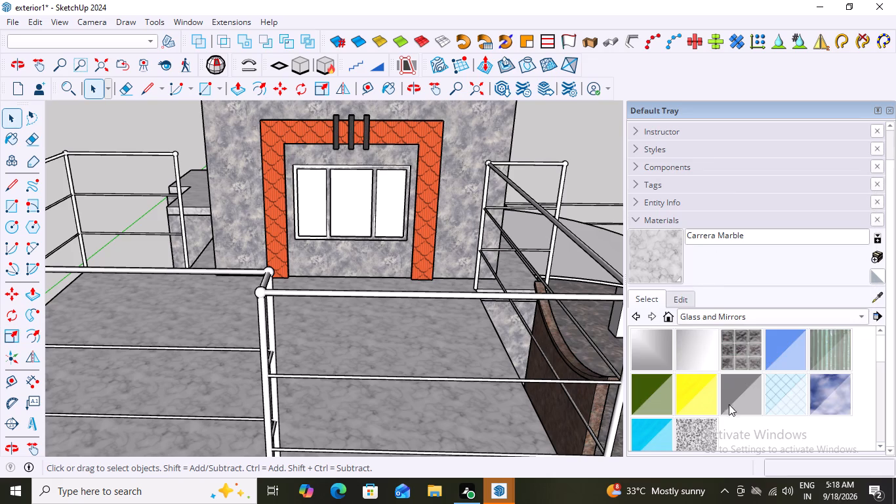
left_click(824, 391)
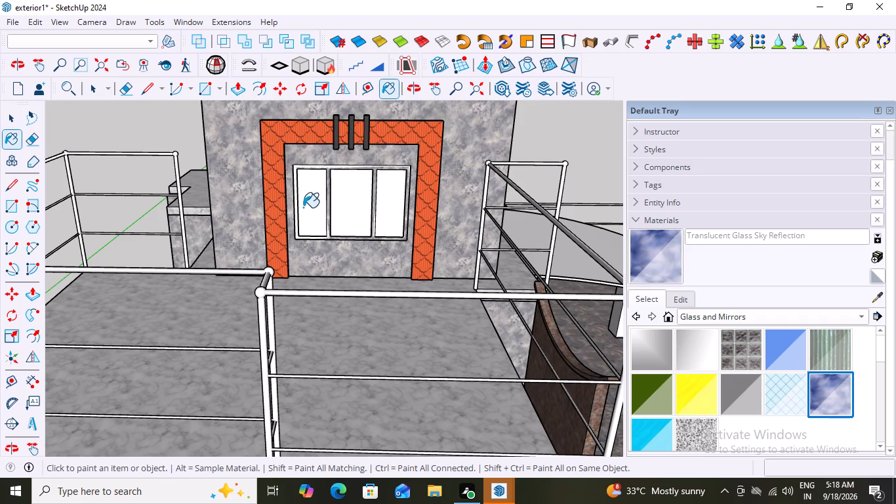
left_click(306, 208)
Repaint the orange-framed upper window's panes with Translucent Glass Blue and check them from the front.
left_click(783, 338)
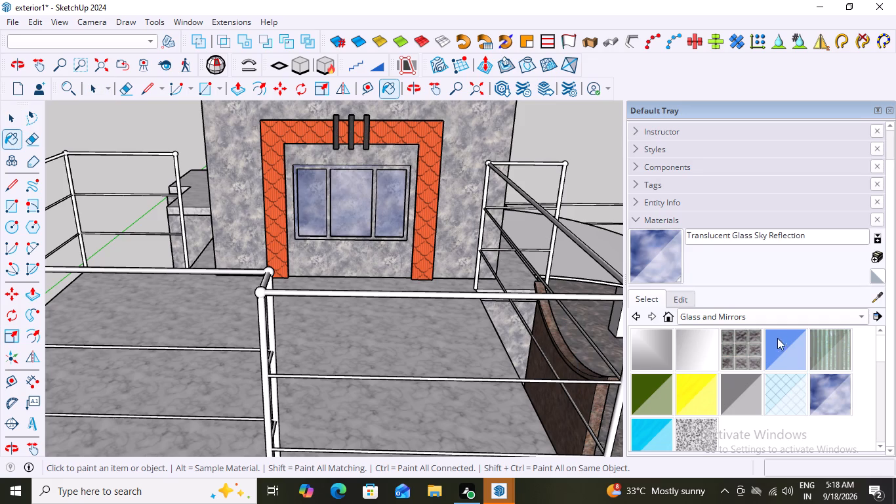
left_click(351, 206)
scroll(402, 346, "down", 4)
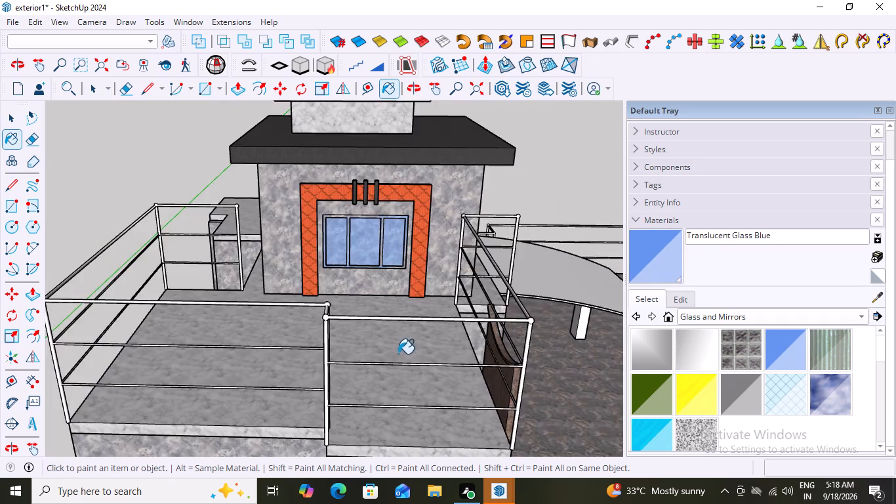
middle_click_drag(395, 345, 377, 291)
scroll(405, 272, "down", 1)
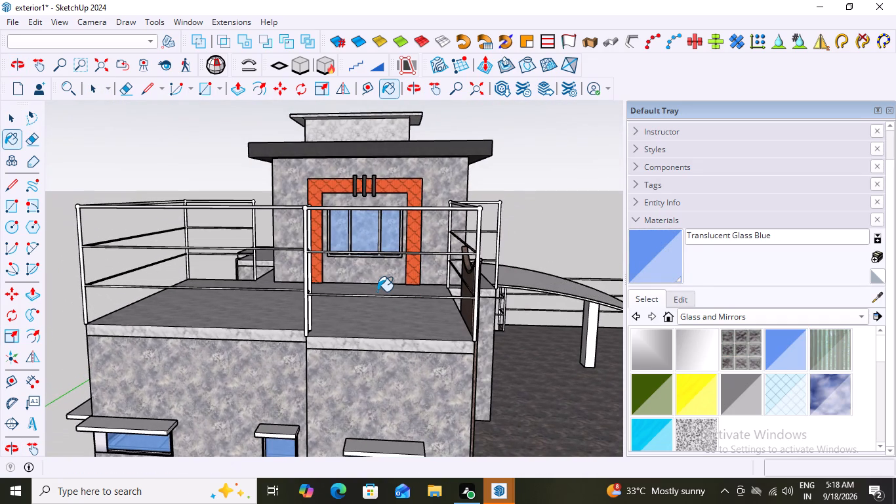
Repaint the orange-framed upper window's panes with Translucent Glass Tinted and end the painting.
left_click(651, 435)
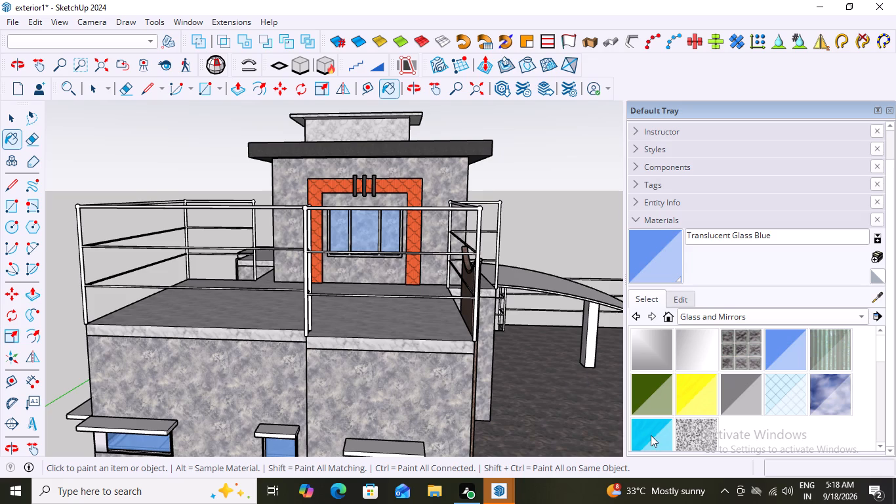
left_click(360, 240)
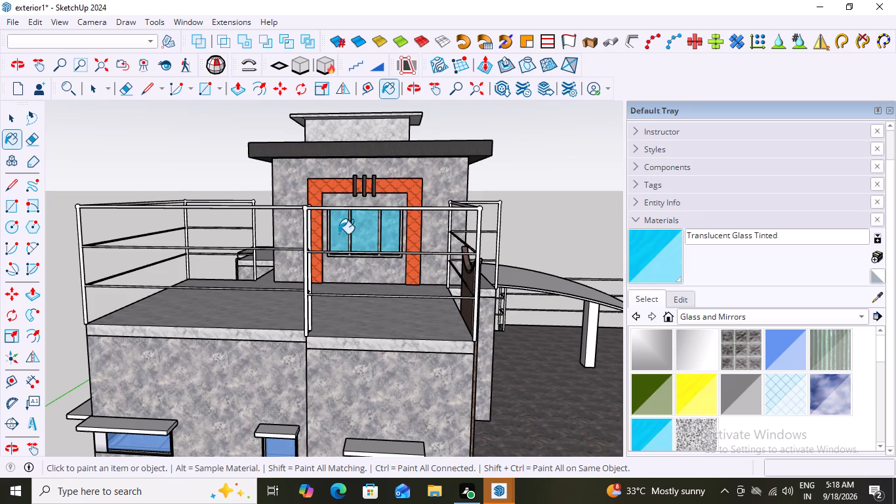
key("Escape")
left_click(214, 145)
key("space")
left_click(222, 170)
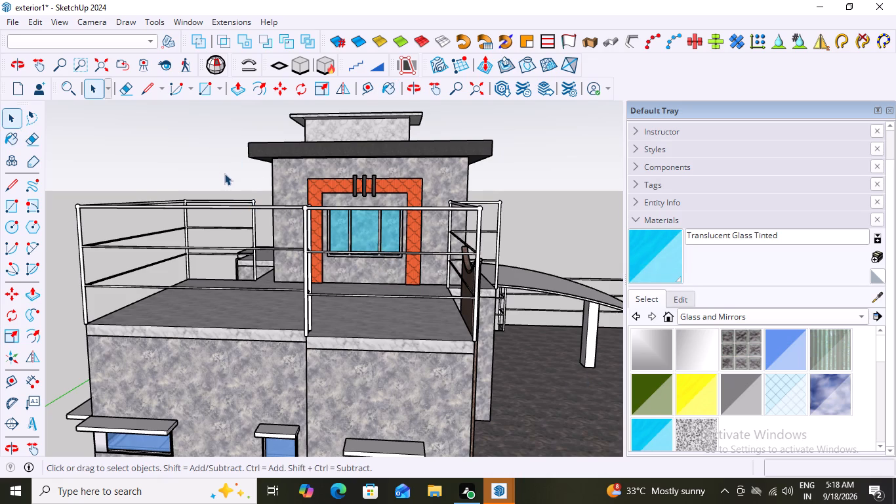
Examine the upper window's tinted glass against the other windows, entrance and panels of the front facade.
middle_click_drag(394, 243, 449, 254)
scroll(449, 248, "down", 6)
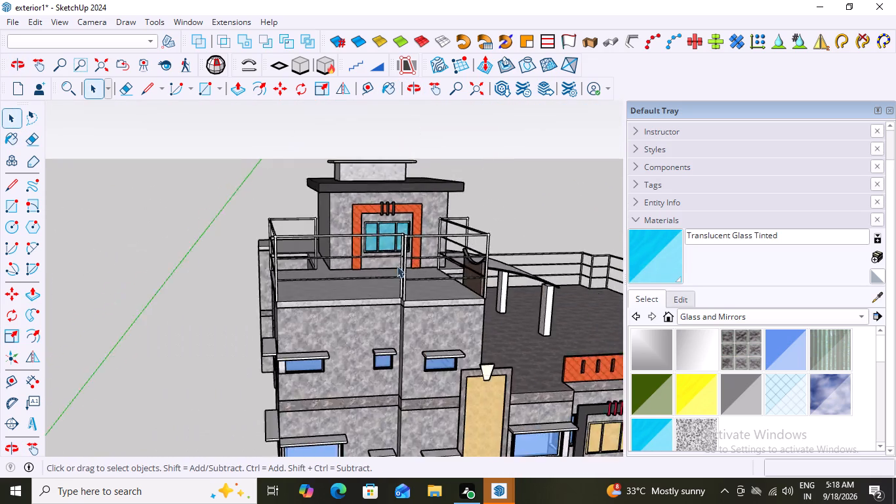
scroll(397, 266, "down", 8)
scroll(563, 398, "up", 7)
middle_click_drag(519, 416, 502, 418)
scroll(285, 371, "up", 4)
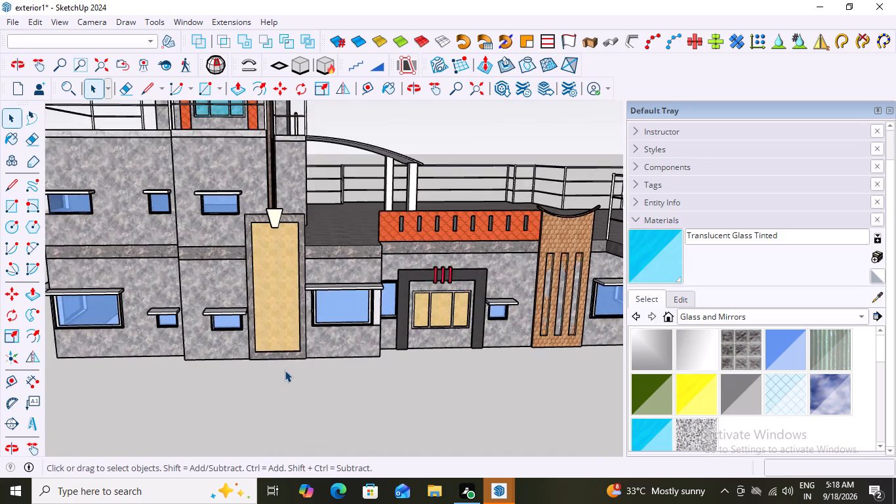
Paint the border around the tall khaki panel with Diamond Box from the Patterns collection.
scroll(285, 370, "up", 2)
scroll(228, 192, "up", 3)
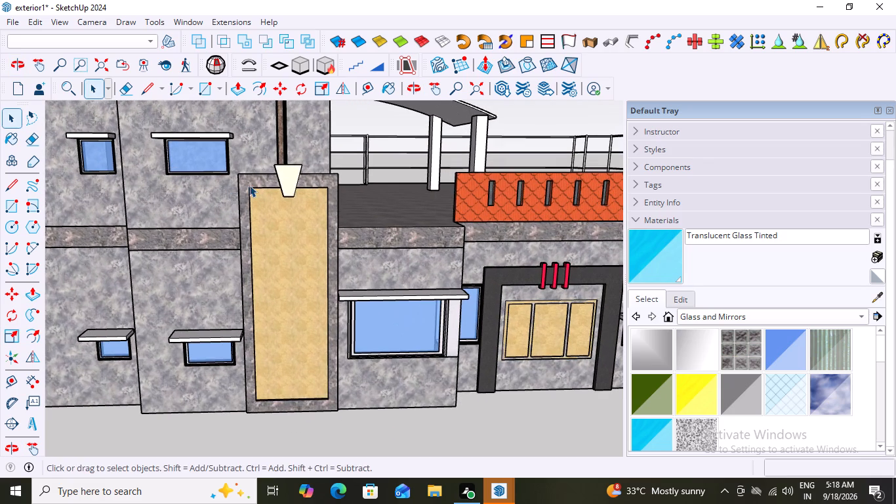
left_click(252, 182)
double_click(252, 182)
left_click(252, 182)
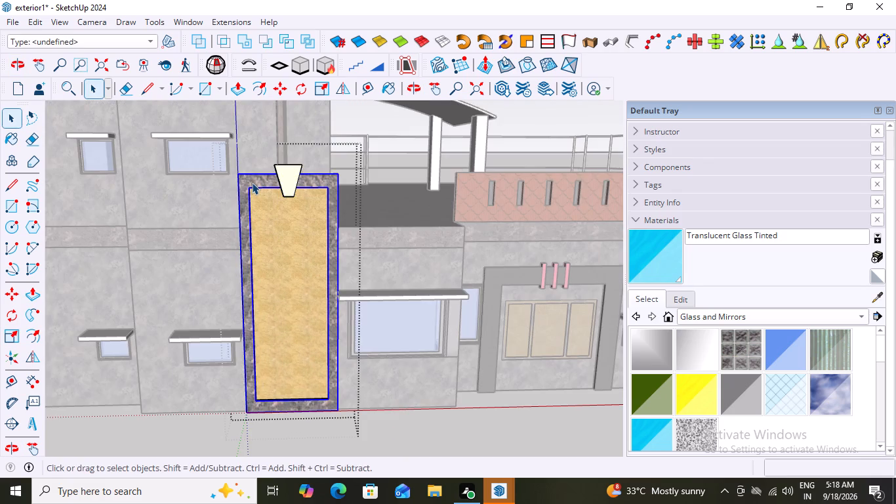
left_click(253, 180)
left_click(253, 180)
left_click(253, 180)
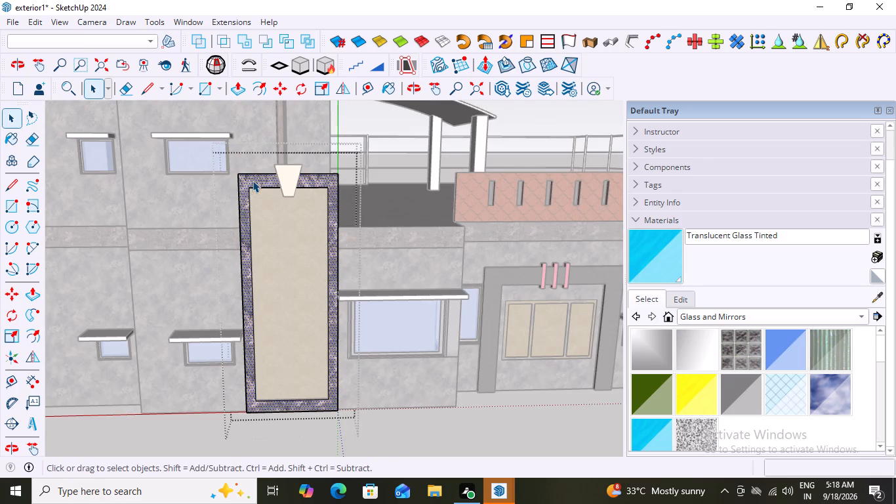
scroll(734, 371, "down", 3)
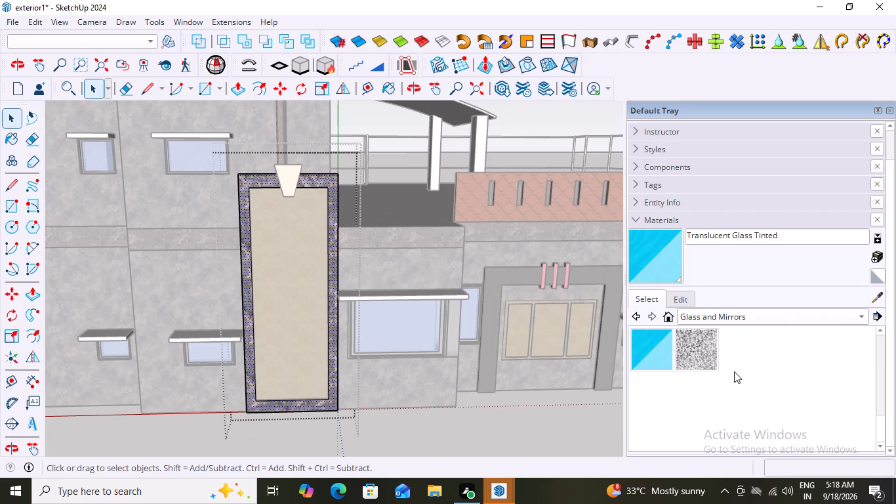
scroll(734, 371, "up", 2)
scroll(730, 371, "down", 2)
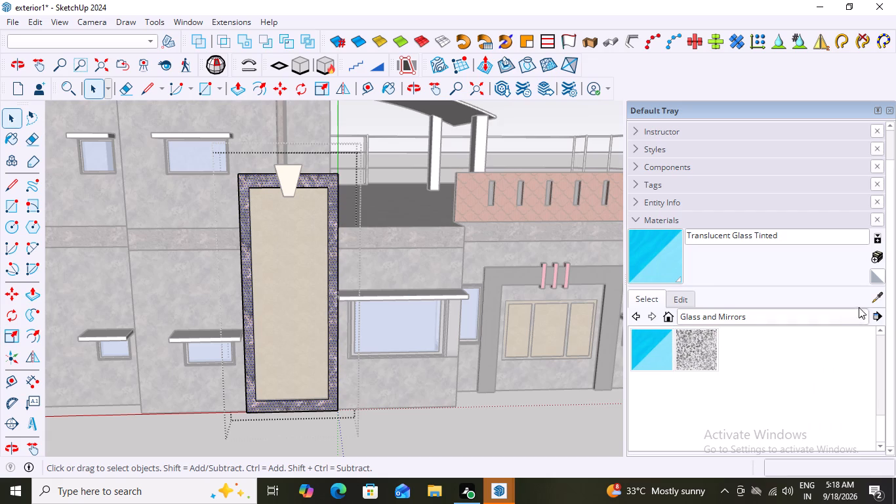
left_click(862, 315)
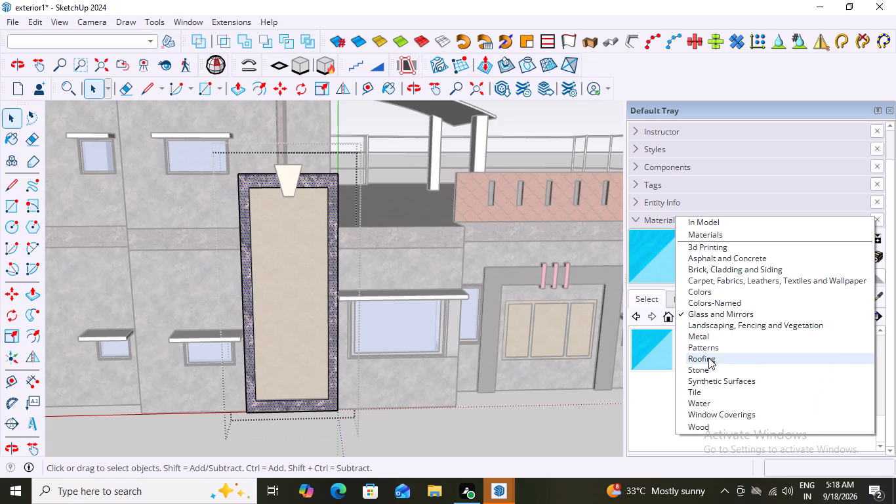
left_click(705, 348)
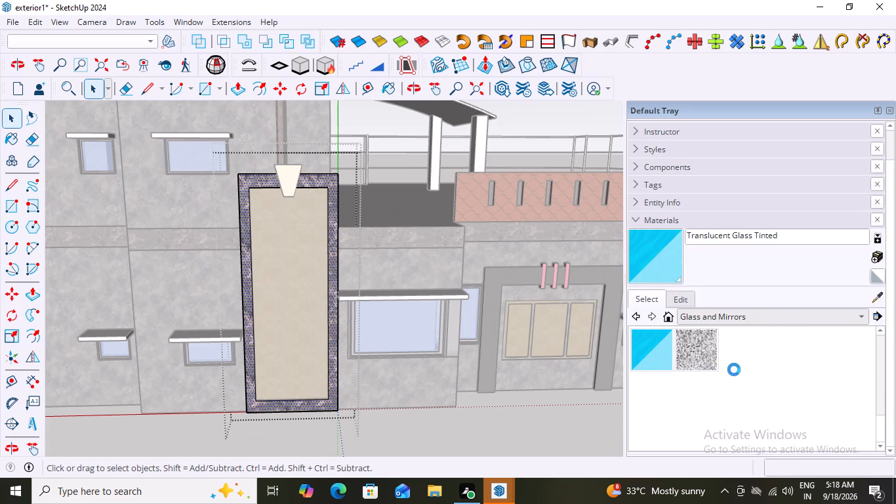
scroll(733, 370, "down", 6)
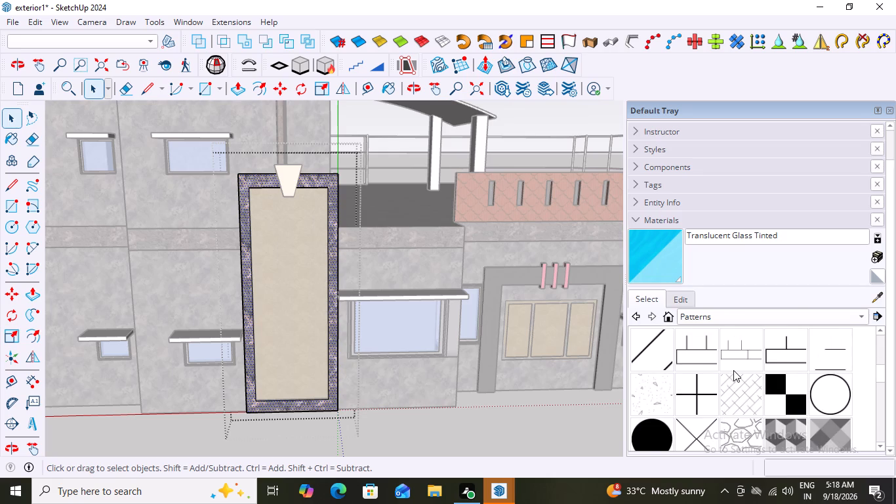
scroll(733, 370, "down", 1)
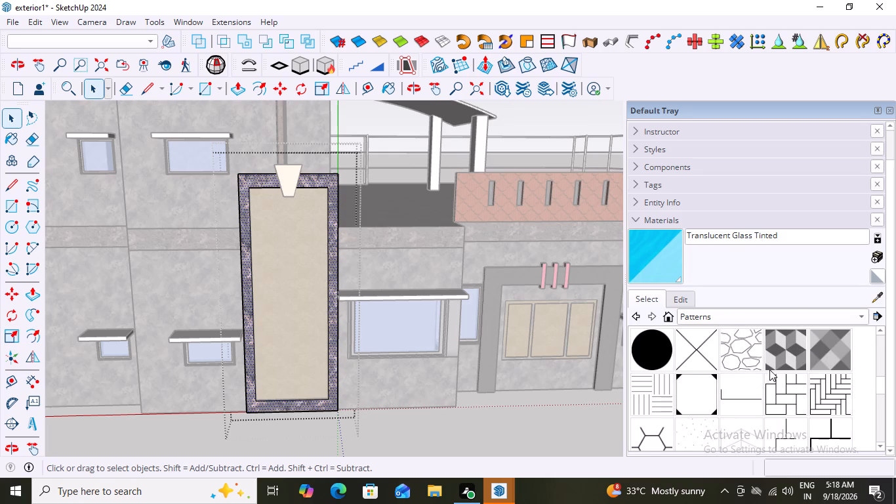
left_click(788, 354)
left_click(308, 184)
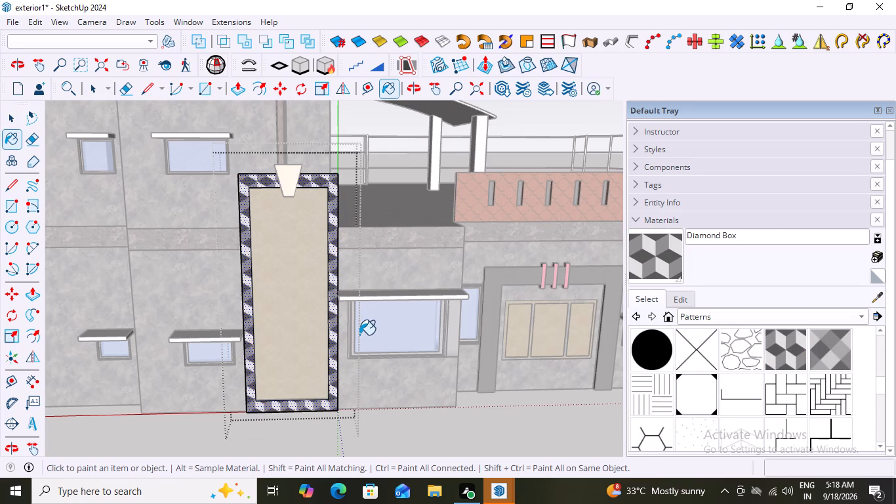
scroll(359, 335, "down", 9)
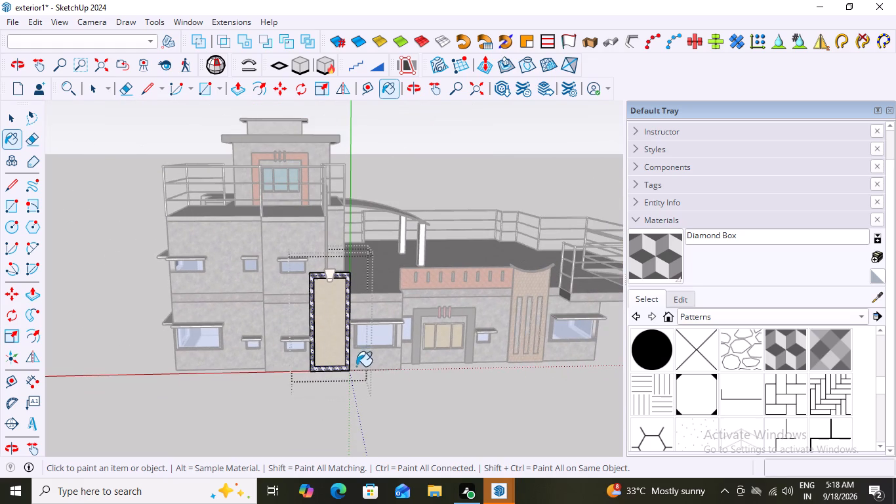
key("space")
left_click(450, 412)
left_click(450, 412)
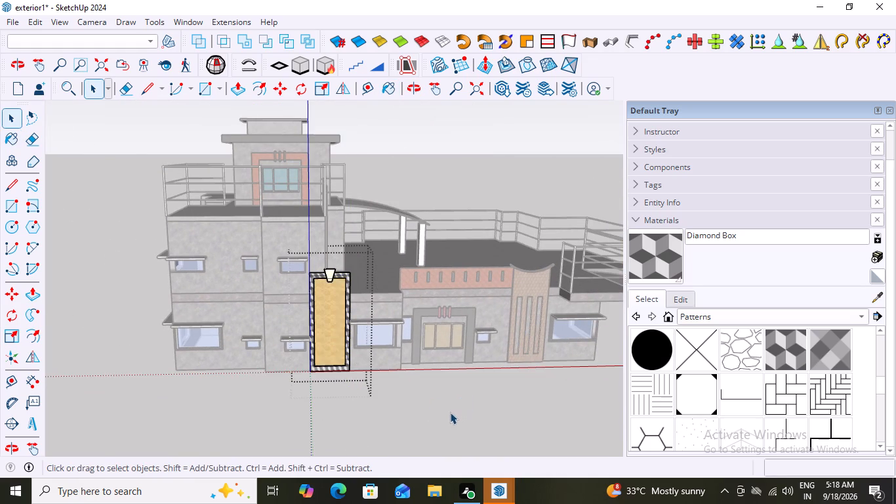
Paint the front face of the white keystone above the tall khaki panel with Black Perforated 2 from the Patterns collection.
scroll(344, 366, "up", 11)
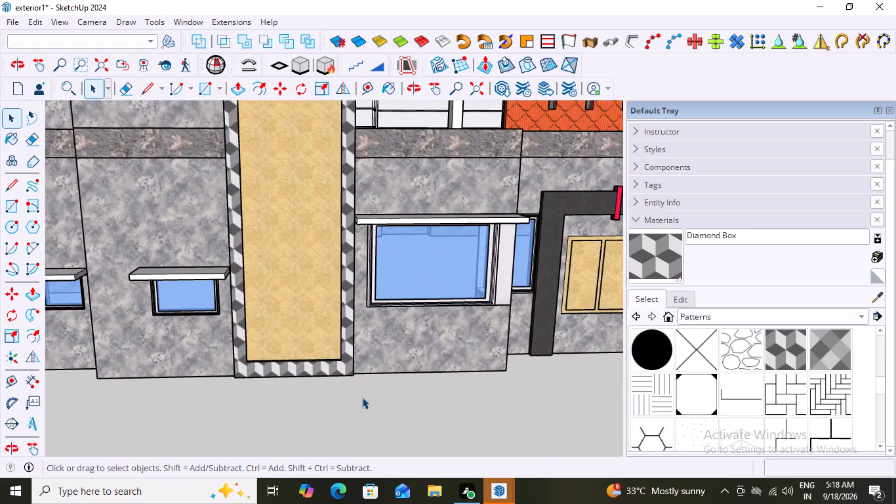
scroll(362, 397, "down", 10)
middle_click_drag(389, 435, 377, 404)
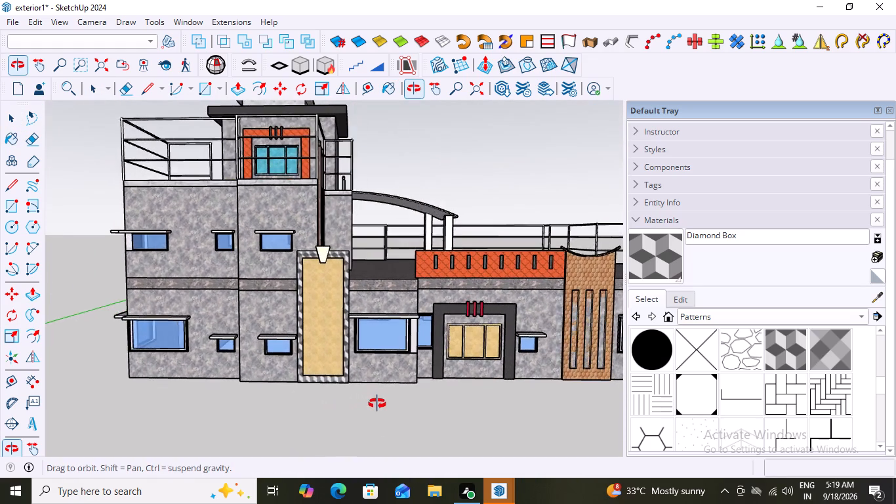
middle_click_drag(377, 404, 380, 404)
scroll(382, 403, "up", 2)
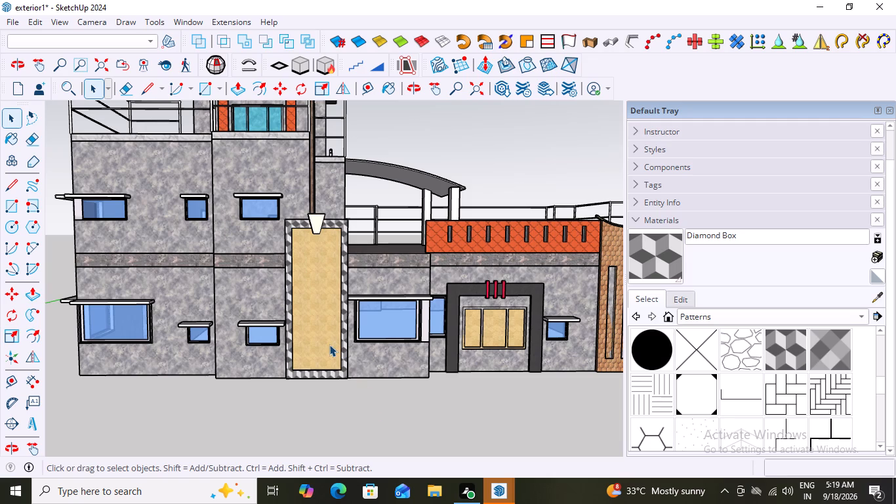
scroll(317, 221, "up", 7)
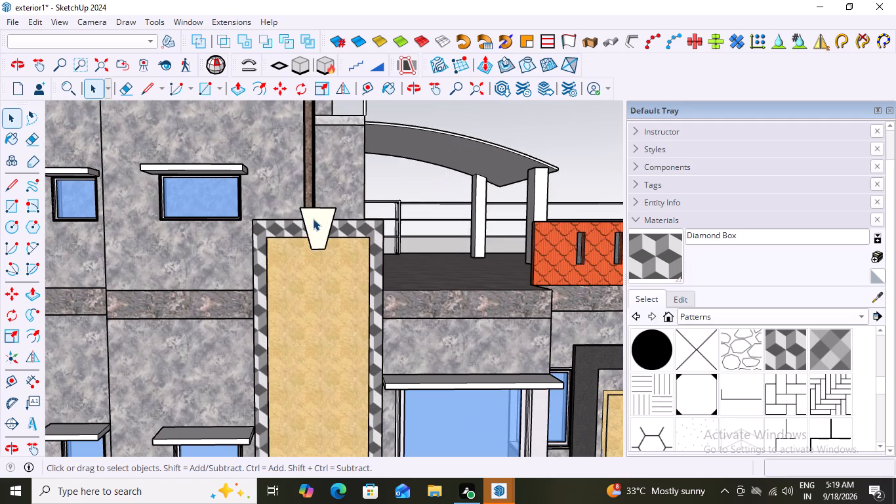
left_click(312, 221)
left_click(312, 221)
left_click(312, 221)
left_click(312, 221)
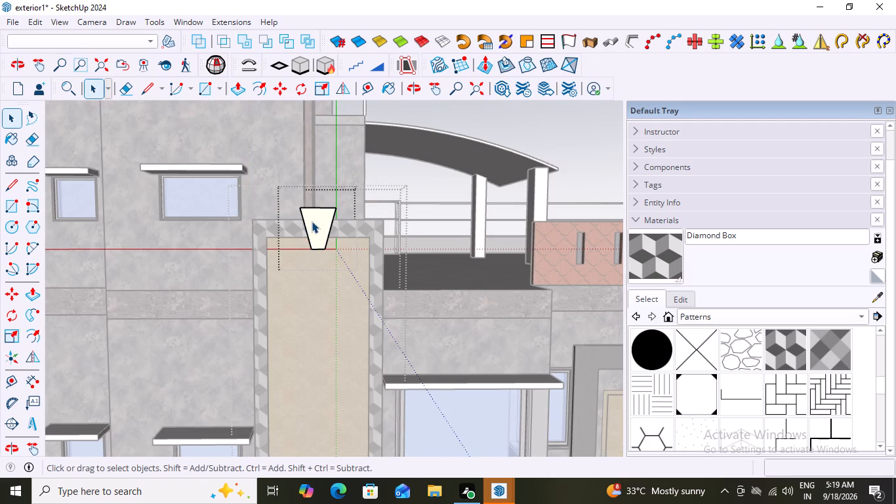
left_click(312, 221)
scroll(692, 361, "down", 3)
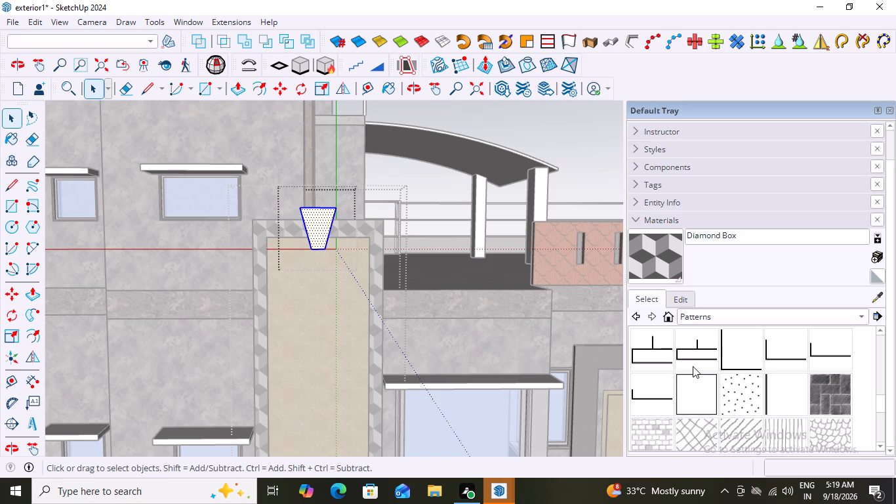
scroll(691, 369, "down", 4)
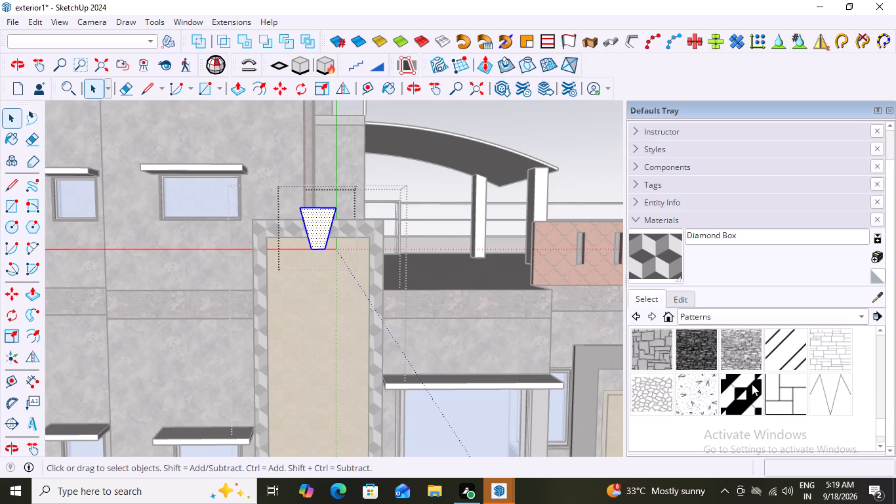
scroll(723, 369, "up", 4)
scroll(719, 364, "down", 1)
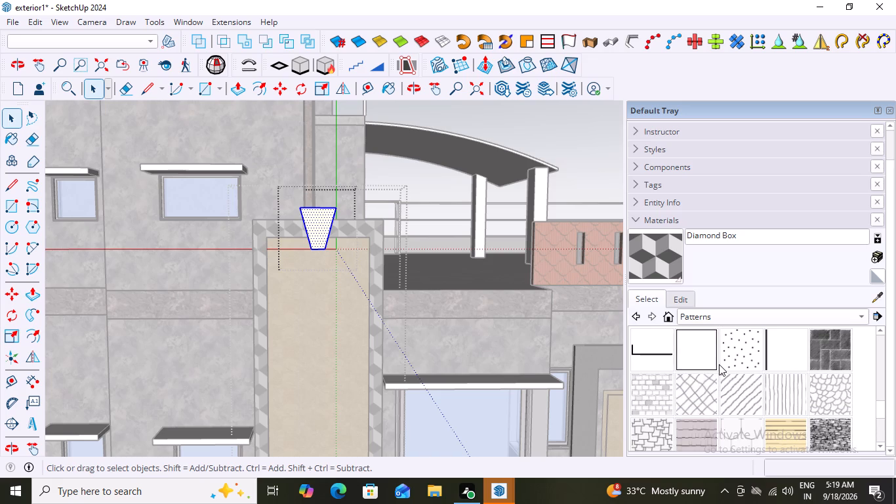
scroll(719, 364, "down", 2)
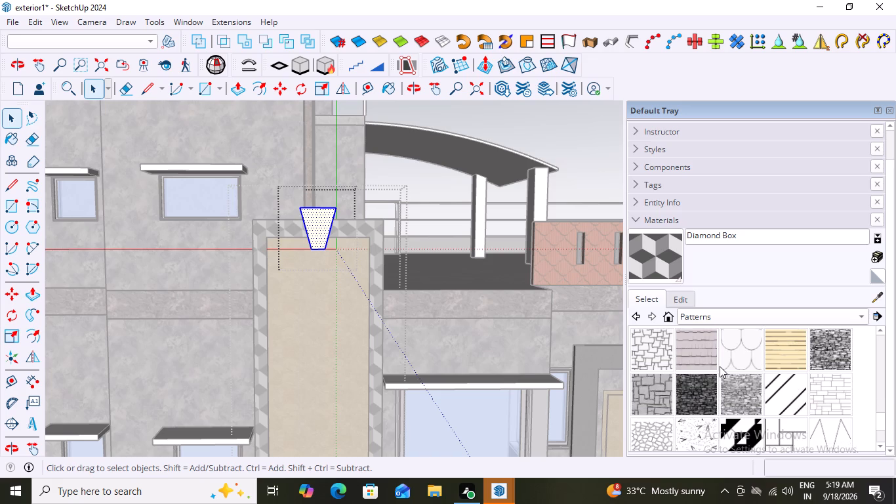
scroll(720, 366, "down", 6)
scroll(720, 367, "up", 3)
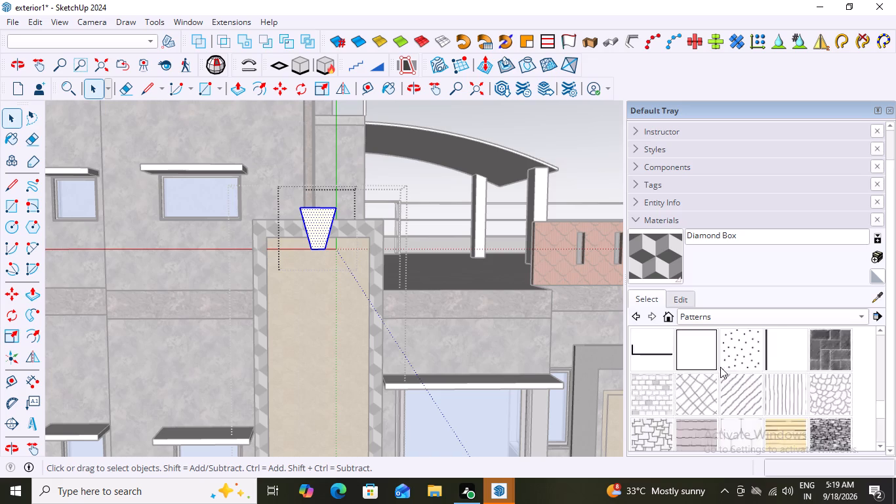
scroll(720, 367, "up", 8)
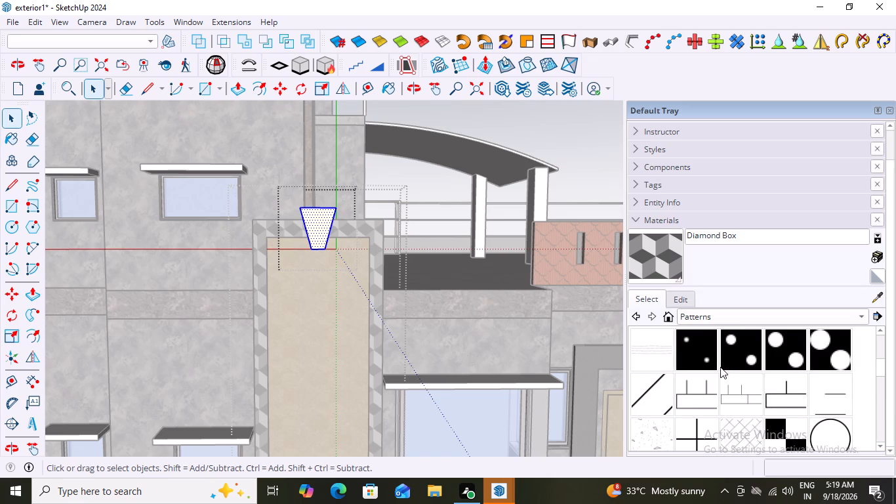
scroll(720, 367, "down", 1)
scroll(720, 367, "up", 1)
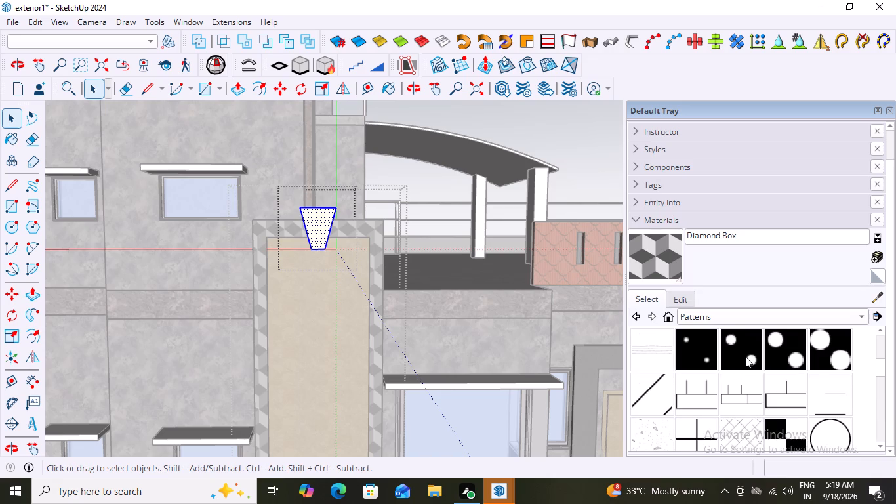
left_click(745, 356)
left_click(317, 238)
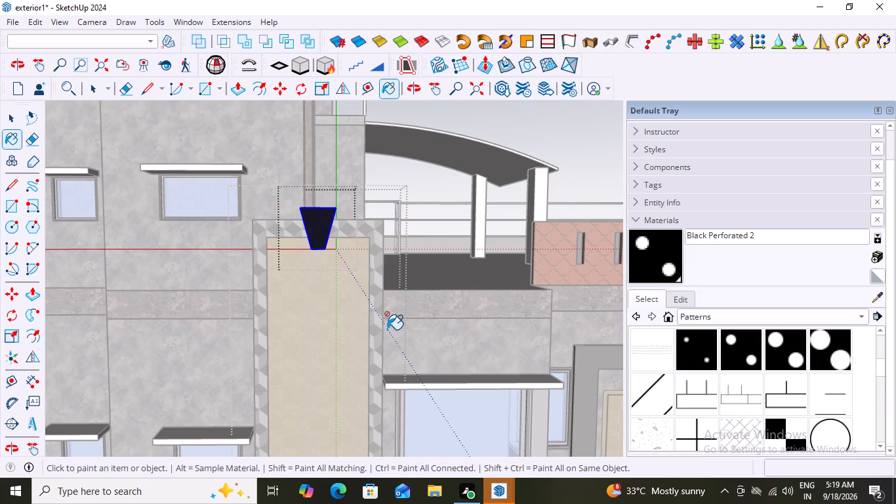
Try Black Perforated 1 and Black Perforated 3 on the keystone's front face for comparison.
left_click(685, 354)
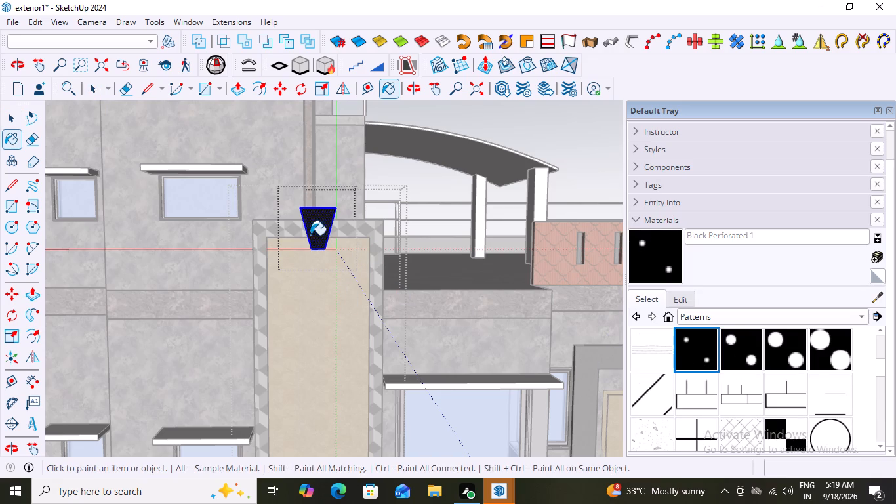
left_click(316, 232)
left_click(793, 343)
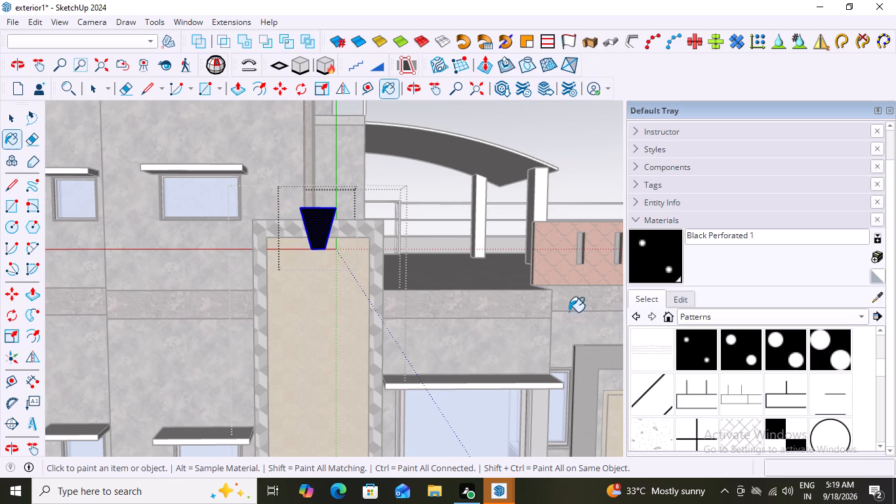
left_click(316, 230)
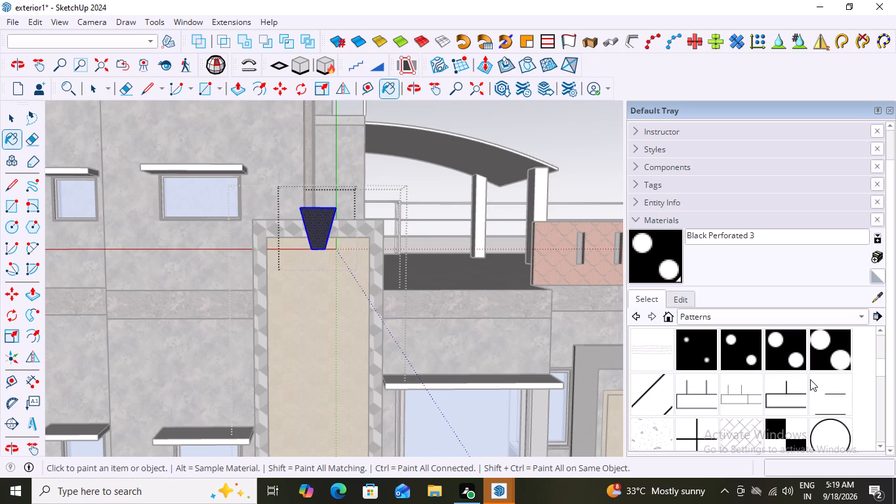
Repaint the keystone's front face with Black Perforated 4 and leave its group to check it against the facade.
left_click(825, 354)
left_click(314, 231)
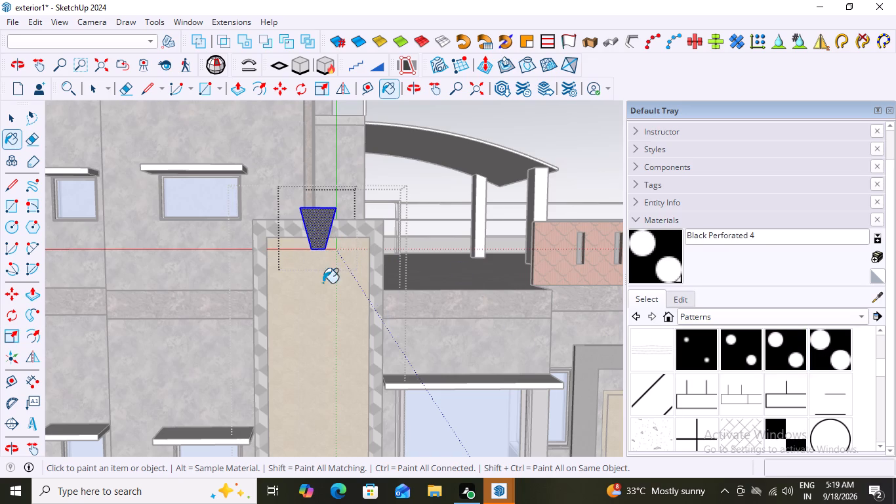
key("space")
left_click(552, 132)
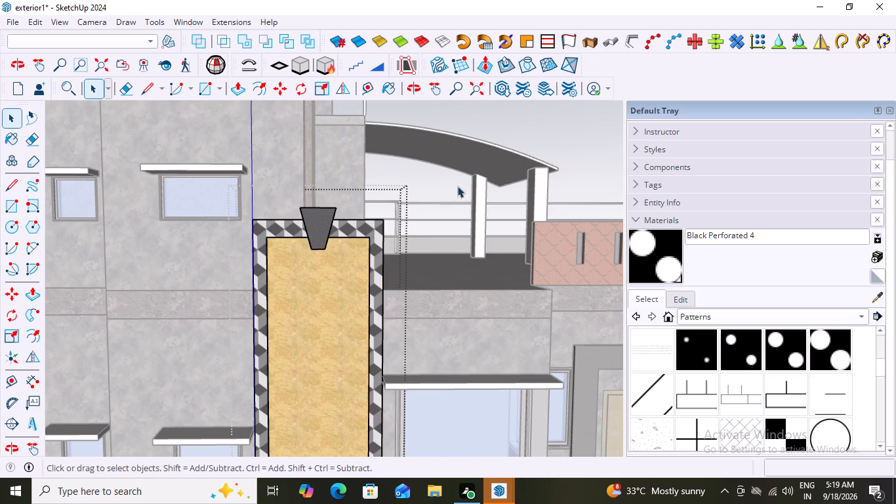
scroll(309, 238, "up", 16)
scroll(319, 232, "down", 20)
scroll(319, 232, "down", 9)
middle_click(319, 232)
middle_click_drag(358, 382, 321, 390)
scroll(348, 384, "down", 1)
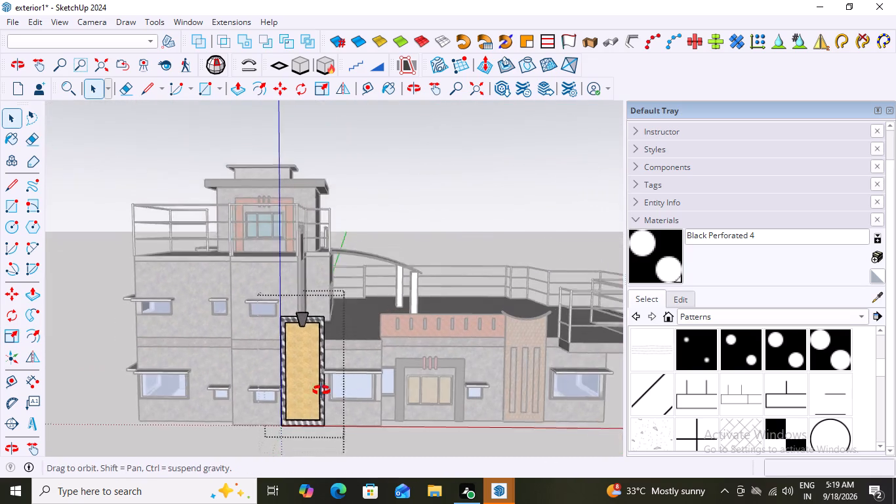
middle_click_drag(321, 390, 355, 388)
left_click(429, 182)
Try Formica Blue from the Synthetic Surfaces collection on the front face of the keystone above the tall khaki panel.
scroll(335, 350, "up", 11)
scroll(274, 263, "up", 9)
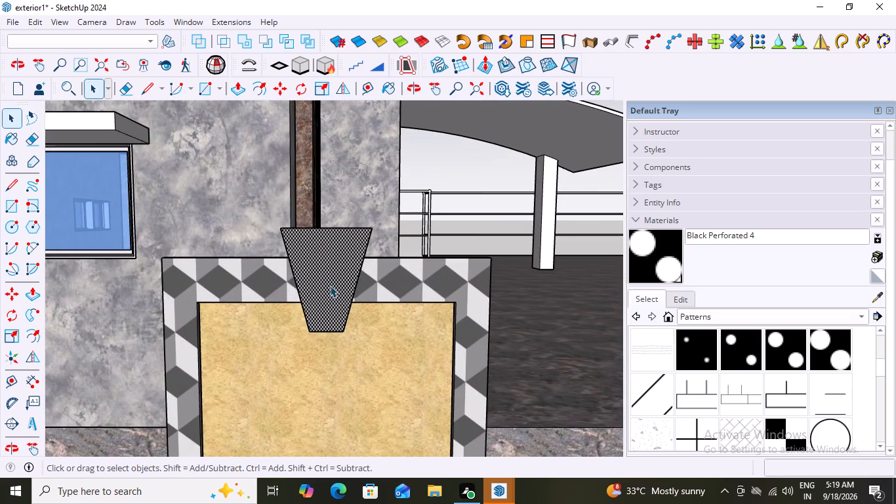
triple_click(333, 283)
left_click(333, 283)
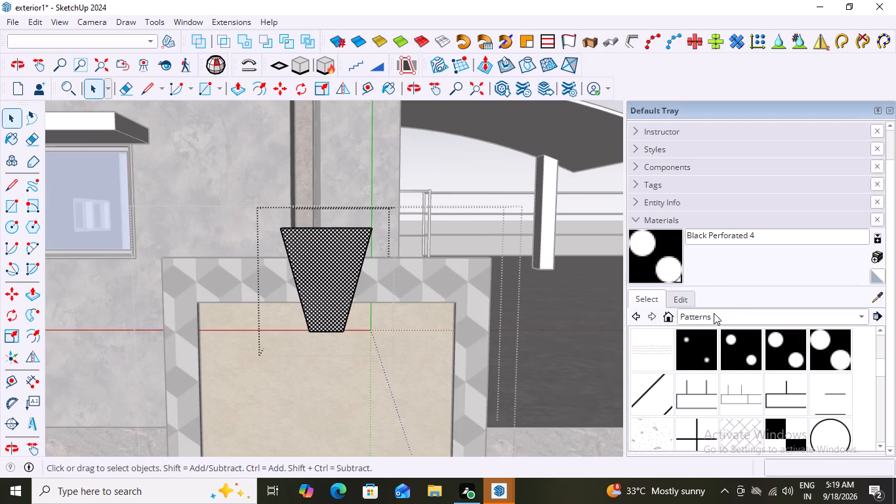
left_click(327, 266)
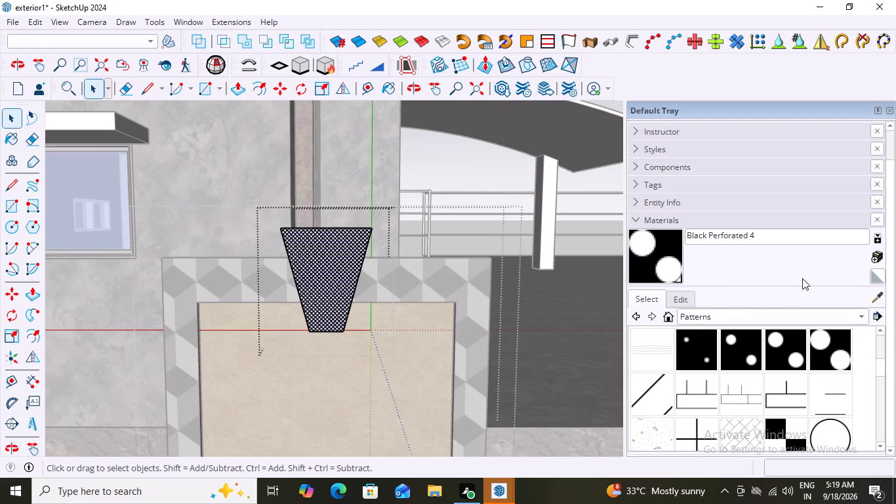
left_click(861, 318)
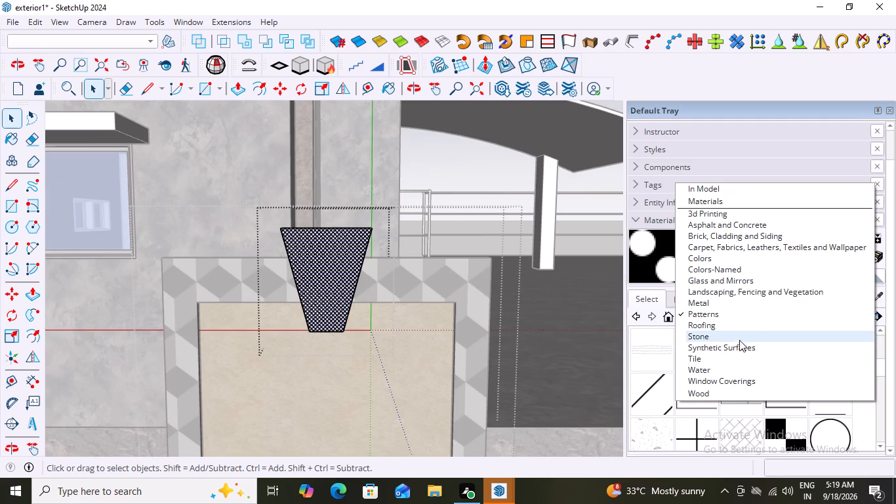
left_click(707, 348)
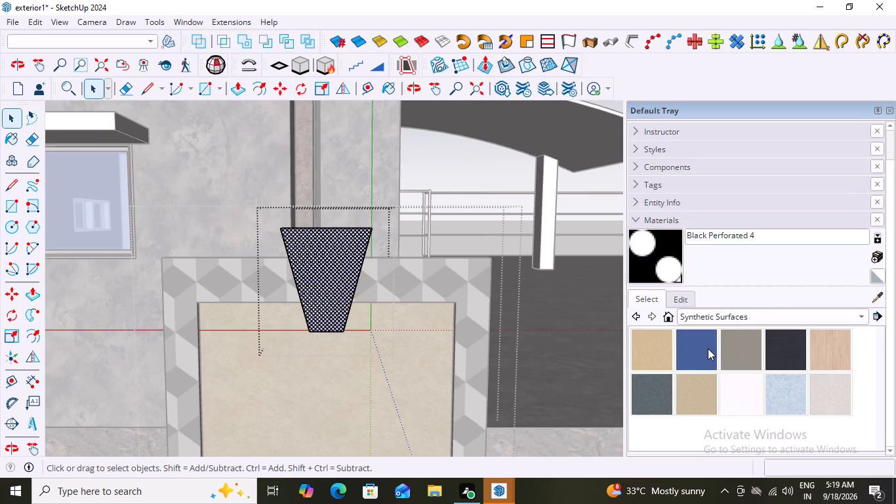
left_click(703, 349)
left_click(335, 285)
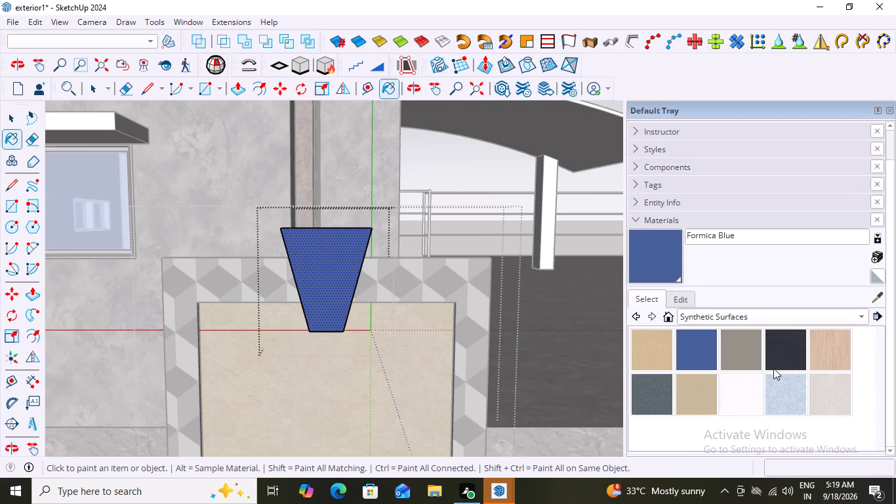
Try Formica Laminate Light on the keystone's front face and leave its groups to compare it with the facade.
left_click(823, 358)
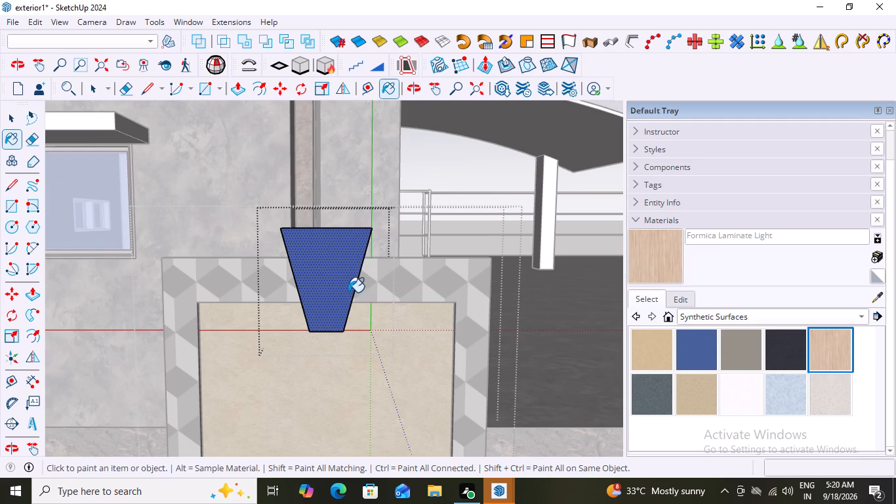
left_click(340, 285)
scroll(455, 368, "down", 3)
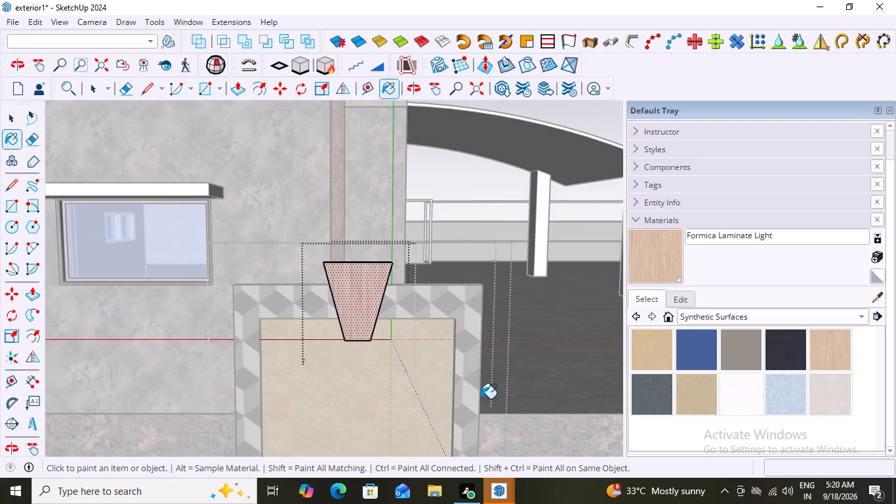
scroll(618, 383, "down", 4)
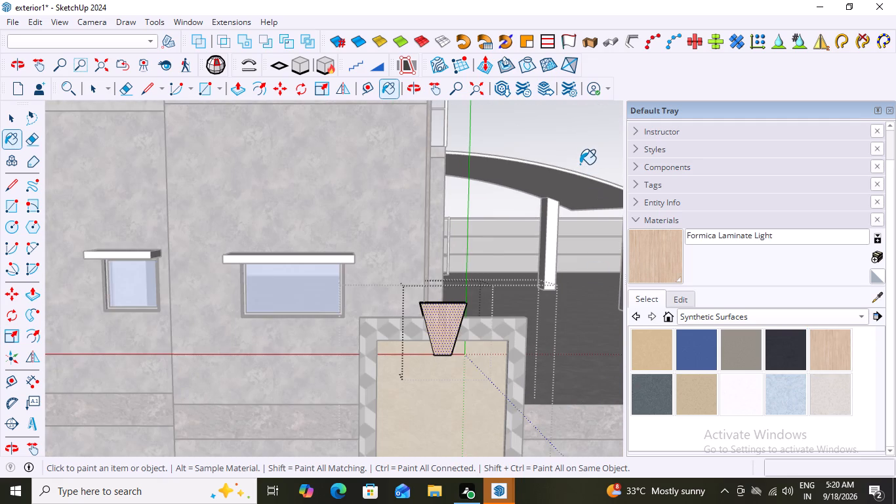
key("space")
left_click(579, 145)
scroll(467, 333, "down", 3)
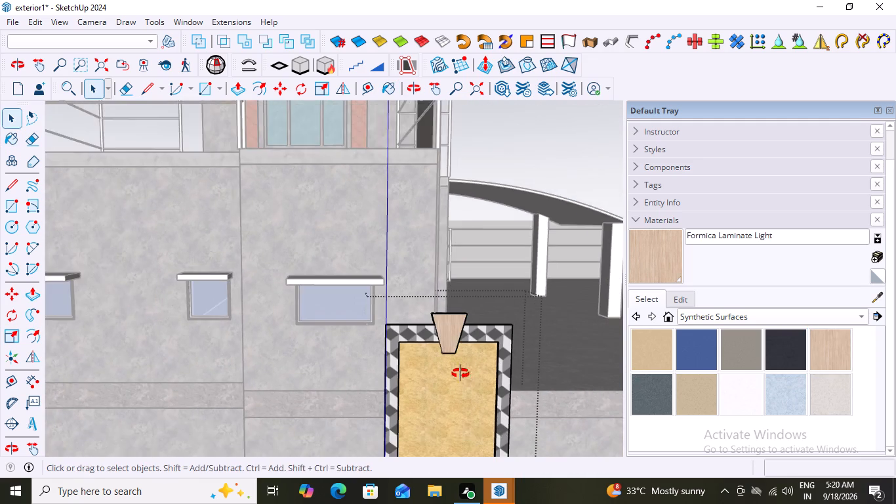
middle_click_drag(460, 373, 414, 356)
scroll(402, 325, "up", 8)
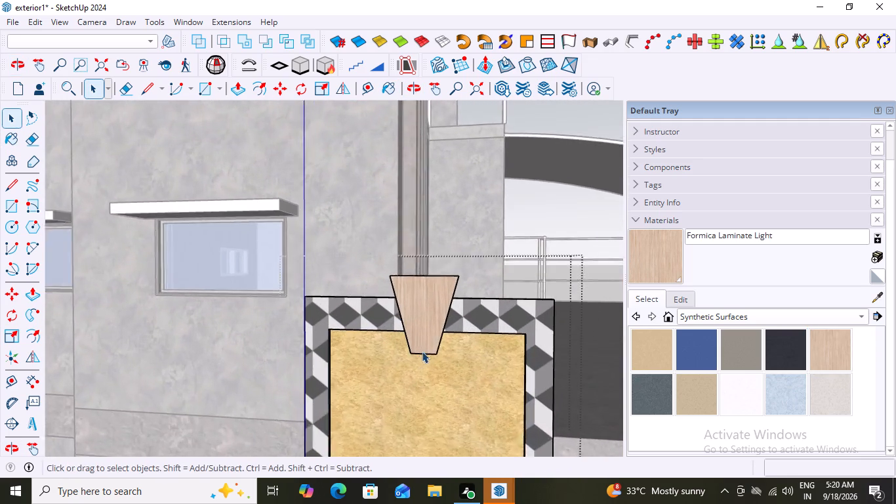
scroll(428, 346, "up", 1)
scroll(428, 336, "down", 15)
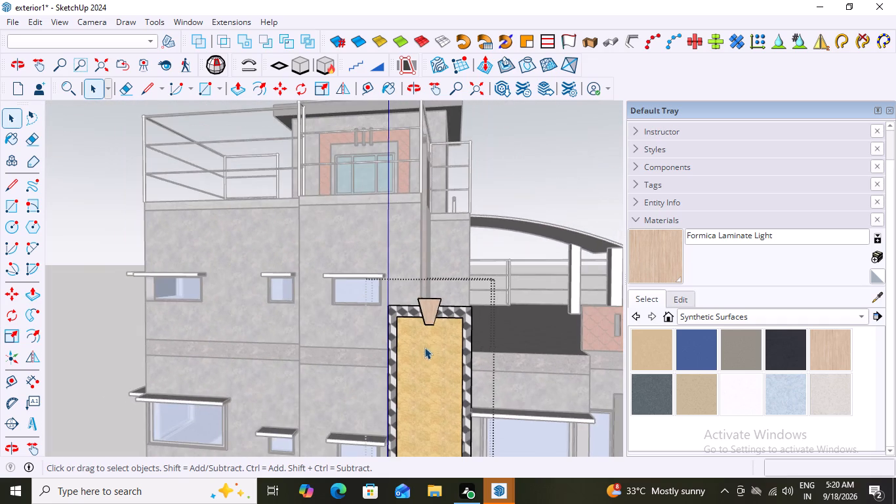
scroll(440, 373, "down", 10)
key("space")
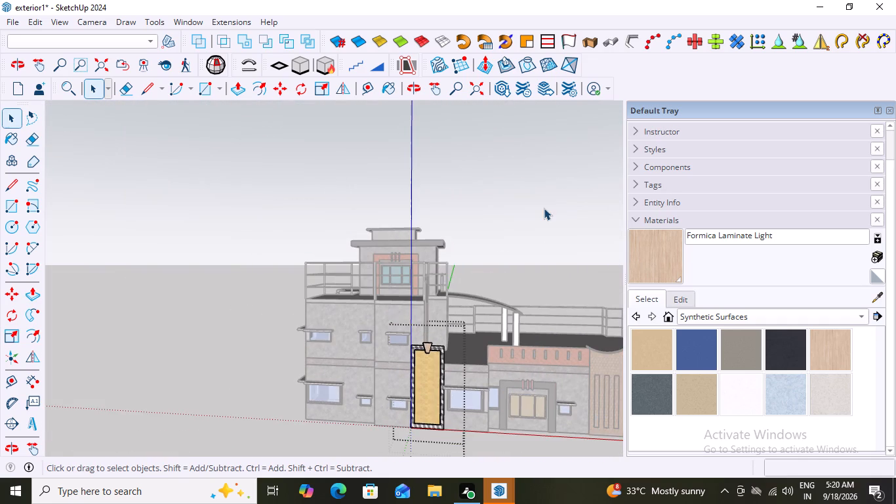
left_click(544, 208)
Reopen the keystone's group and paint its front face with Ornate Tile 02 from the Tile collection.
middle_click_drag(435, 399, 489, 400)
scroll(468, 393, "up", 4)
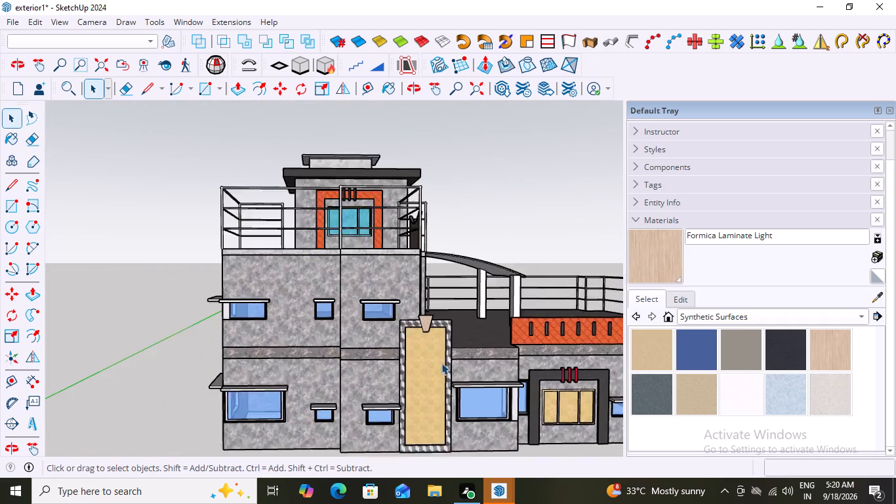
scroll(441, 363, "up", 14)
triple_click(417, 291)
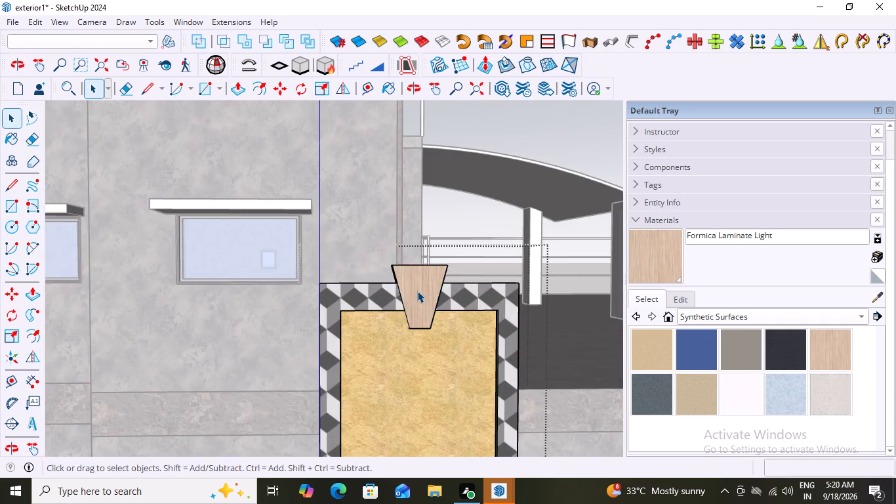
left_click(417, 291)
left_click(417, 291)
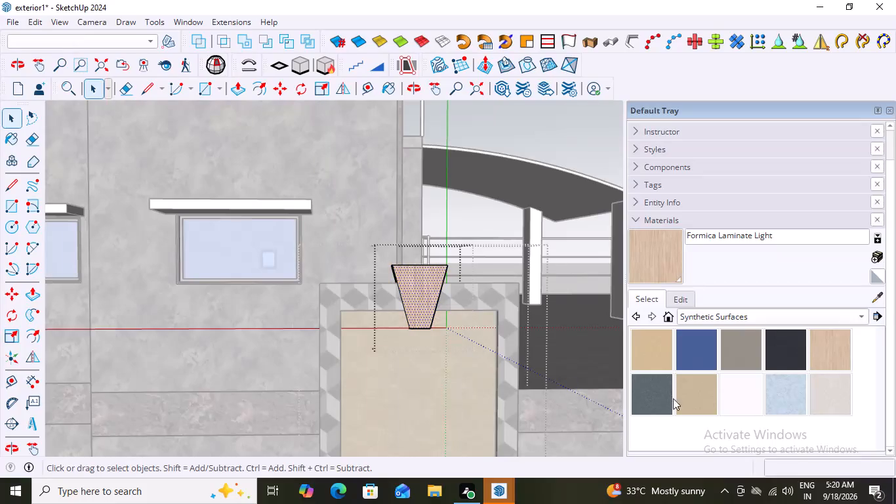
left_click(859, 313)
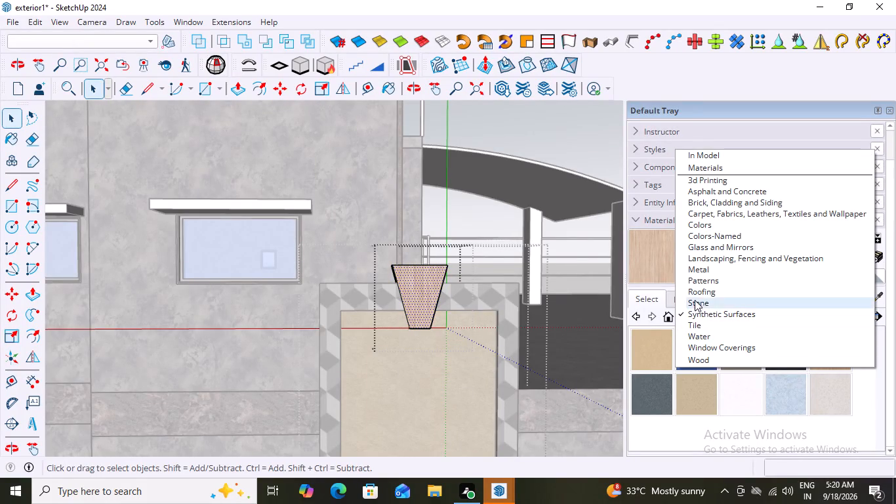
left_click(697, 324)
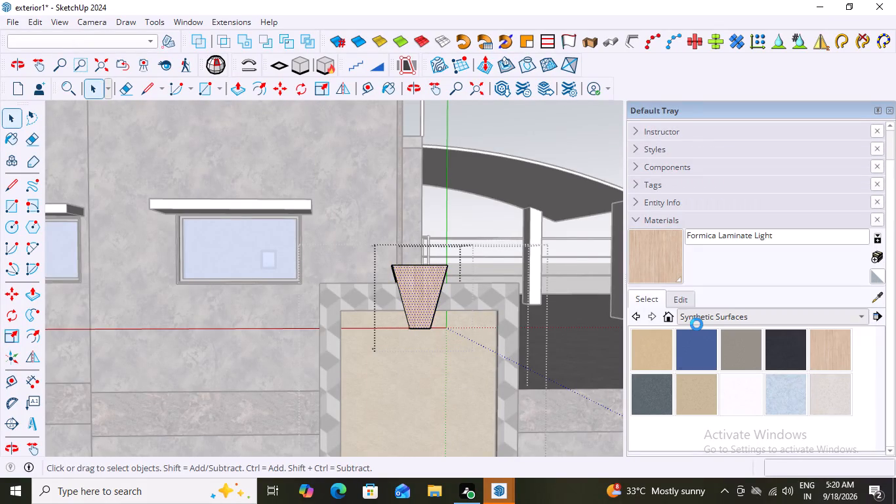
scroll(769, 377, "down", 2)
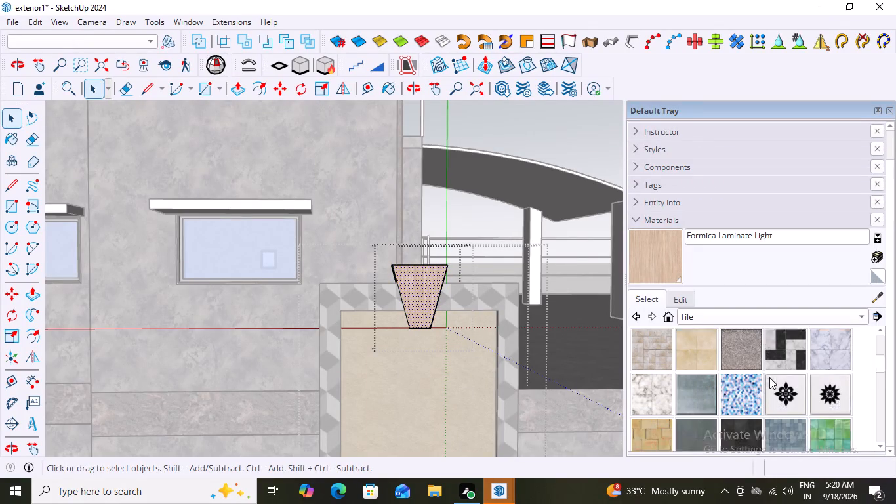
scroll(769, 377, "down", 1)
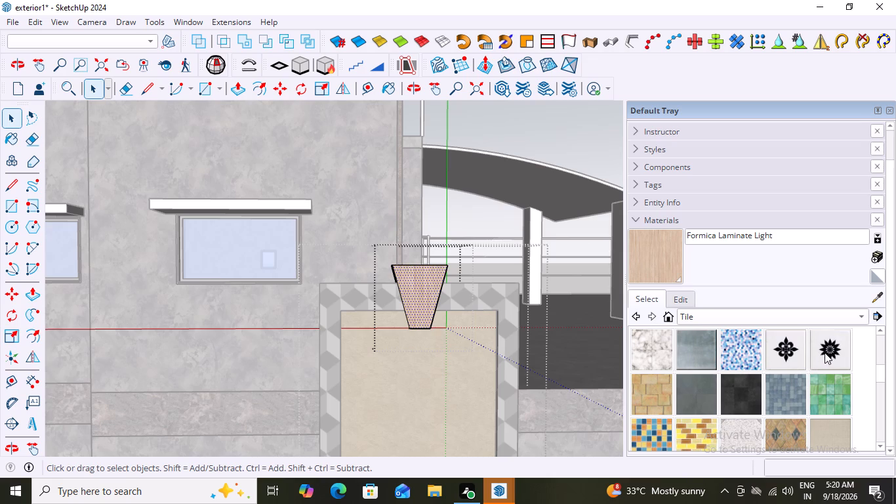
left_click(828, 355)
left_click(422, 297)
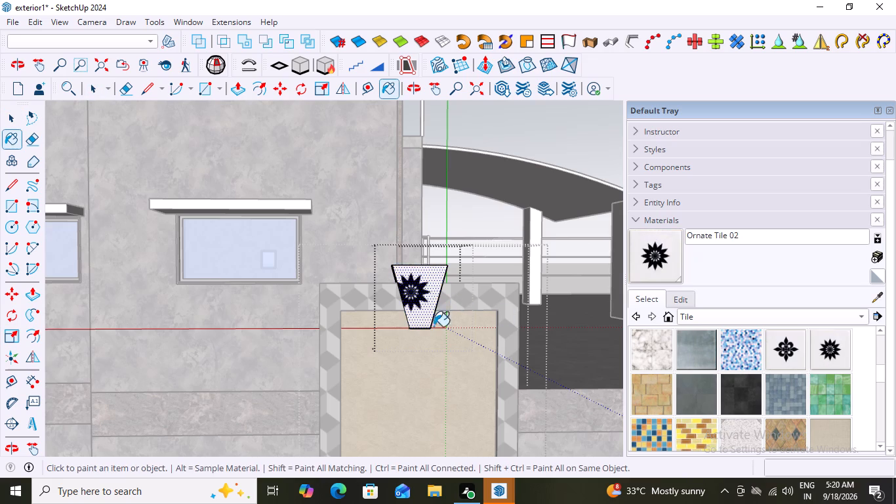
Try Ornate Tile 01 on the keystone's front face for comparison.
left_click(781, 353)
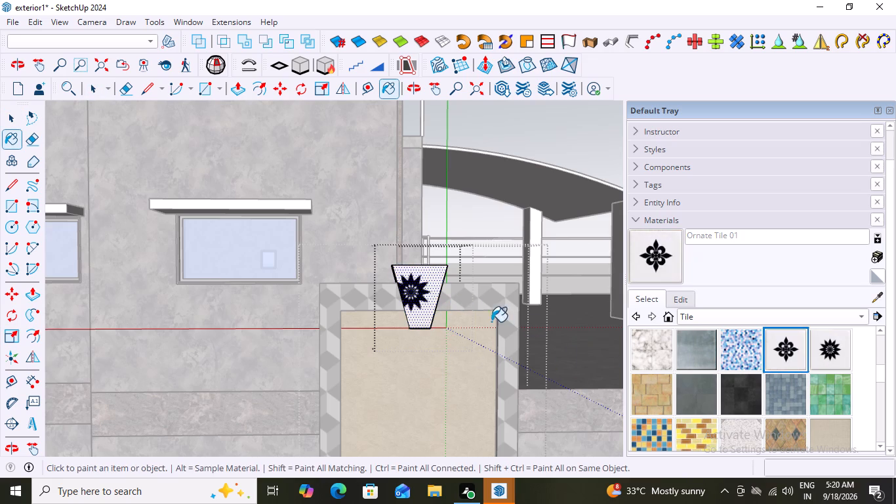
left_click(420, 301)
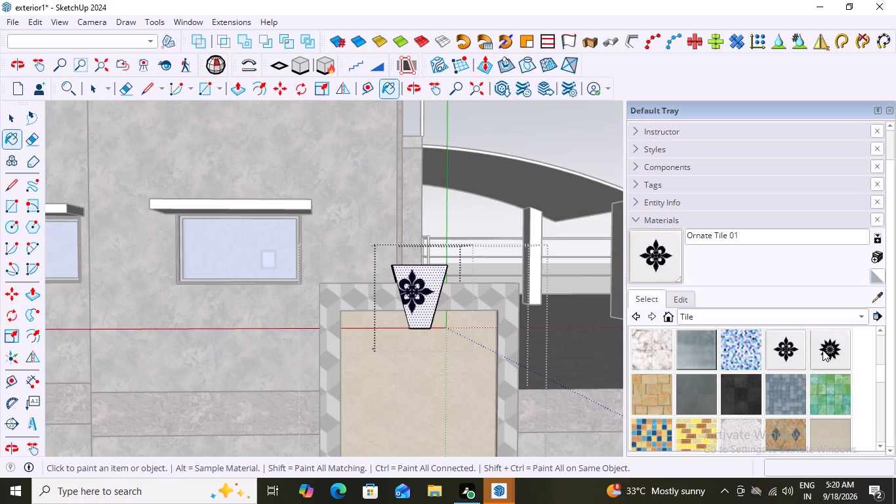
Repaint the keystone's front face with Ornate Tile 02 and leave its groups.
left_click(827, 346)
left_click(412, 291)
scroll(347, 376, "down", 9)
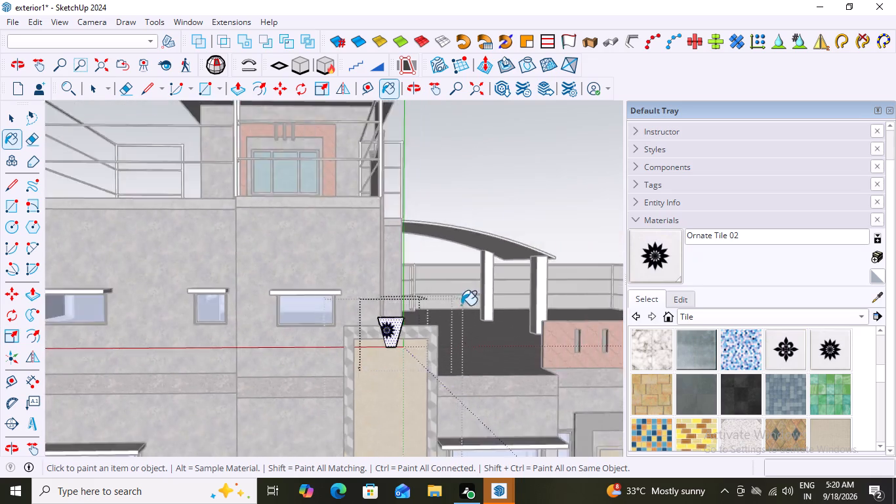
scroll(461, 305, "down", 6)
key("space")
left_click(576, 211)
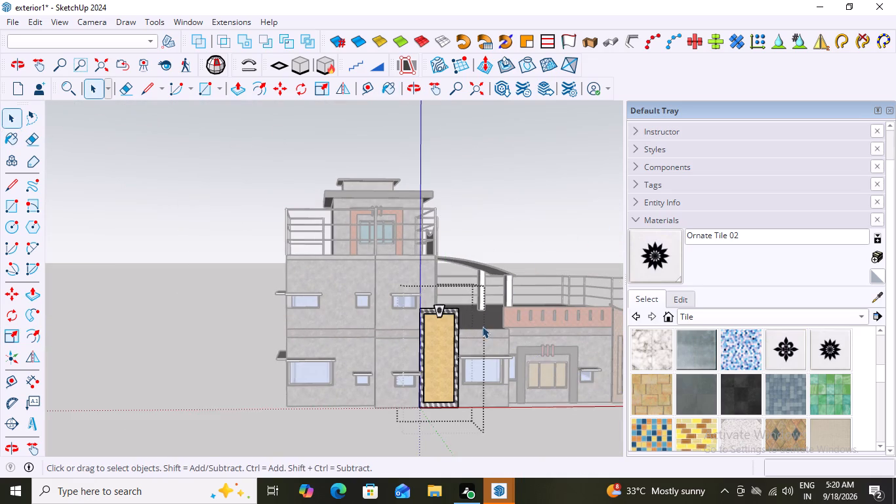
scroll(458, 342, "up", 11)
scroll(453, 319, "down", 4)
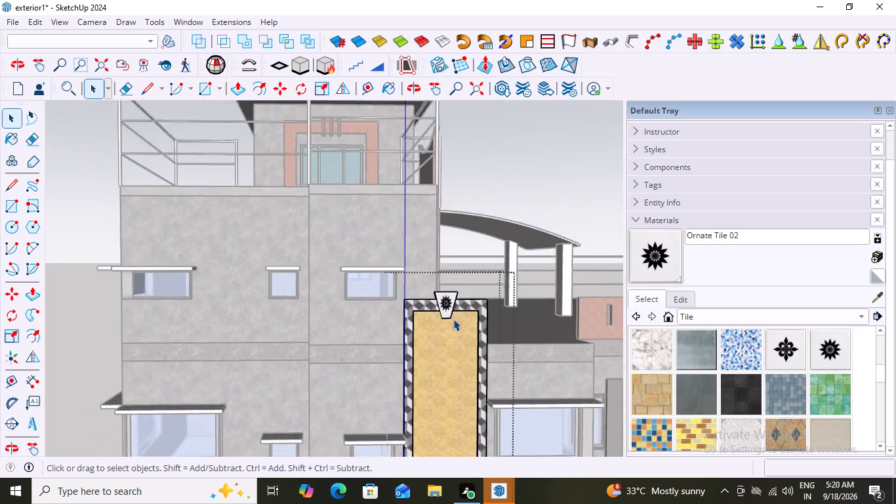
scroll(453, 319, "down", 3)
left_click(588, 149)
Examine the front facade from near and far, checking the keystone, tall panel, entrance and window areas together.
middle_click_drag(506, 320, 498, 318)
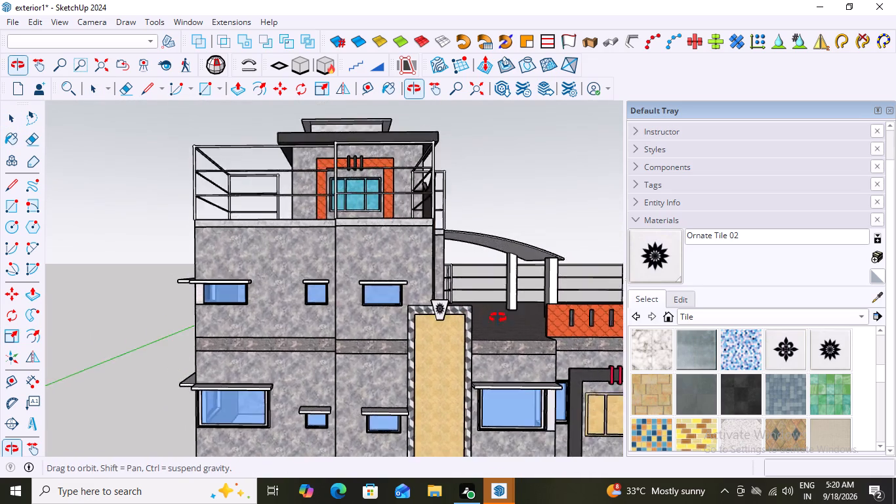
middle_click_drag(498, 318, 499, 316)
scroll(483, 299, "down", 6)
scroll(595, 388, "up", 8)
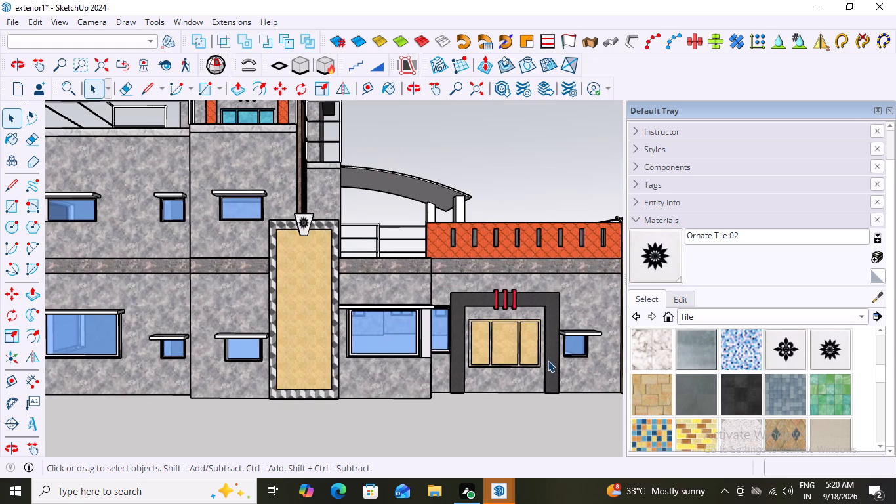
scroll(296, 387, "up", 3)
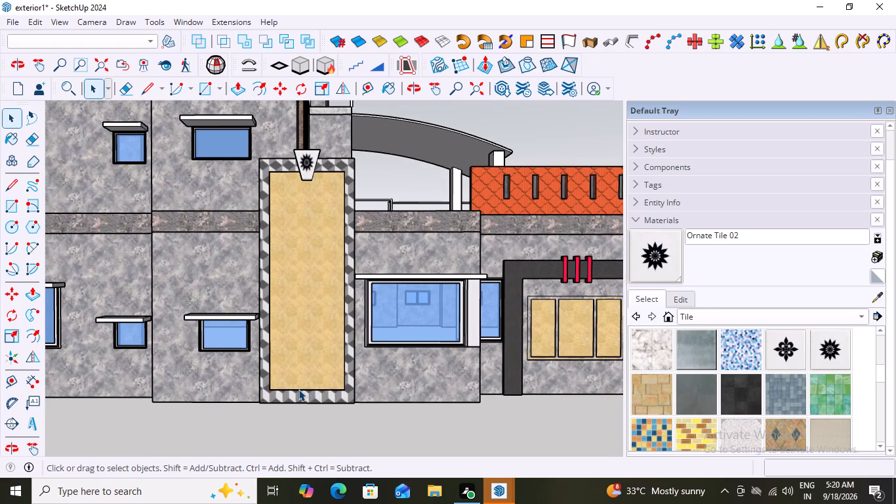
scroll(299, 387, "down", 8)
scroll(468, 418, "up", 3)
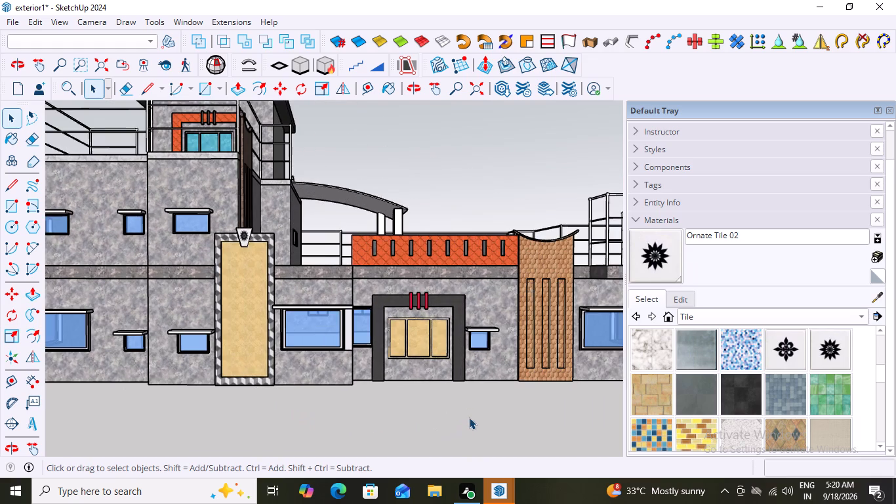
scroll(469, 417, "up", 1)
scroll(442, 416, "down", 5)
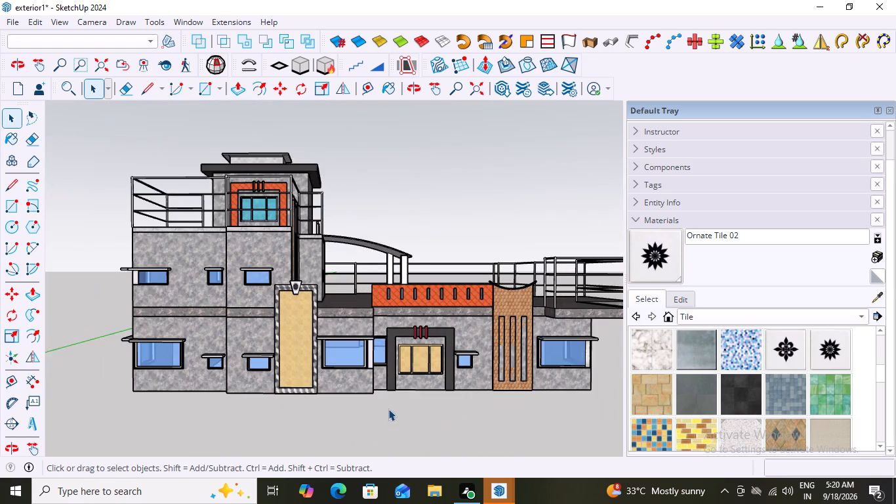
scroll(388, 409, "down", 3)
scroll(514, 418, "up", 4)
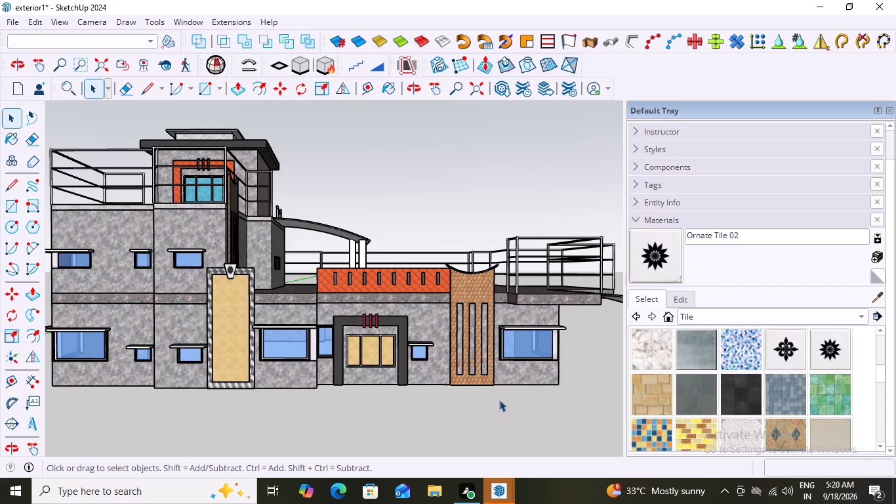
scroll(498, 391, "up", 4)
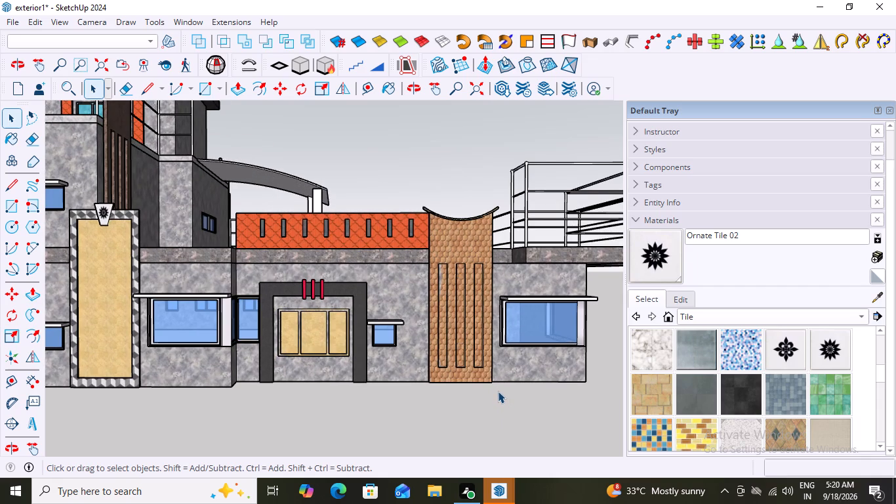
scroll(498, 391, "down", 5)
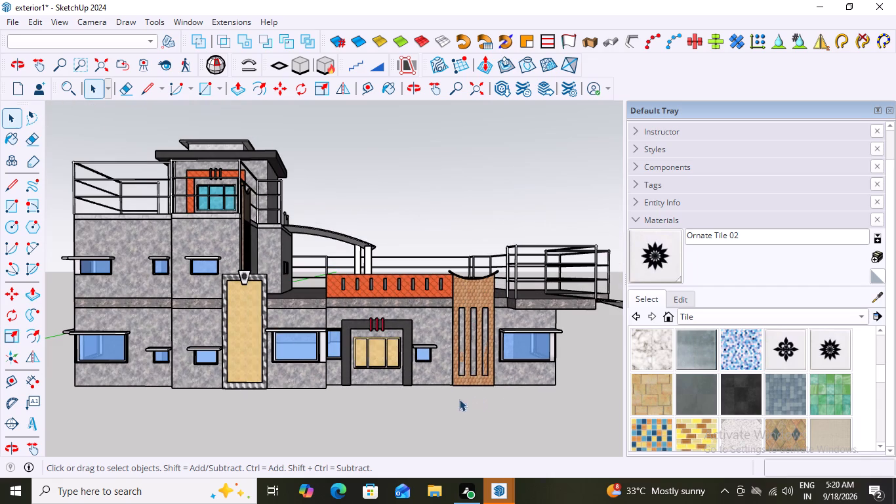
scroll(208, 370, "up", 6)
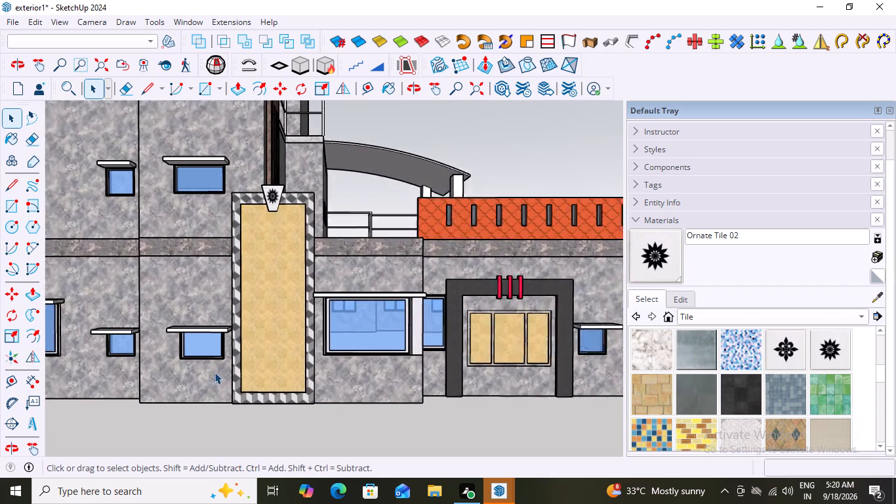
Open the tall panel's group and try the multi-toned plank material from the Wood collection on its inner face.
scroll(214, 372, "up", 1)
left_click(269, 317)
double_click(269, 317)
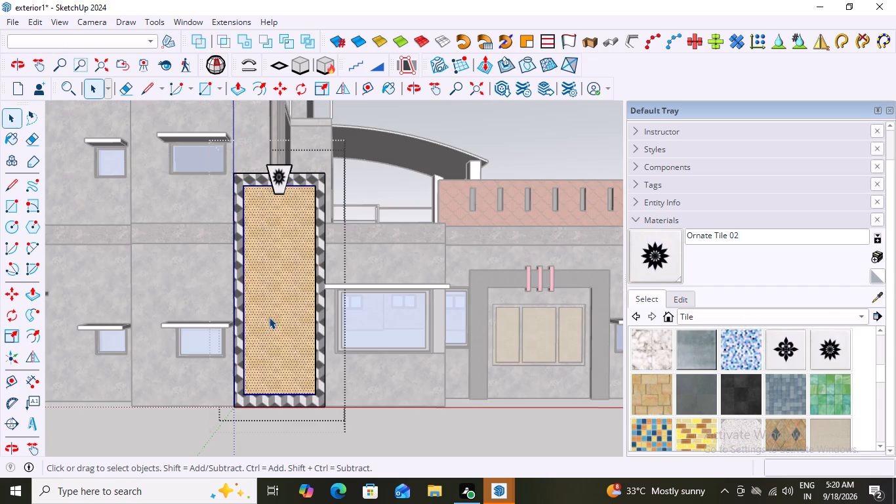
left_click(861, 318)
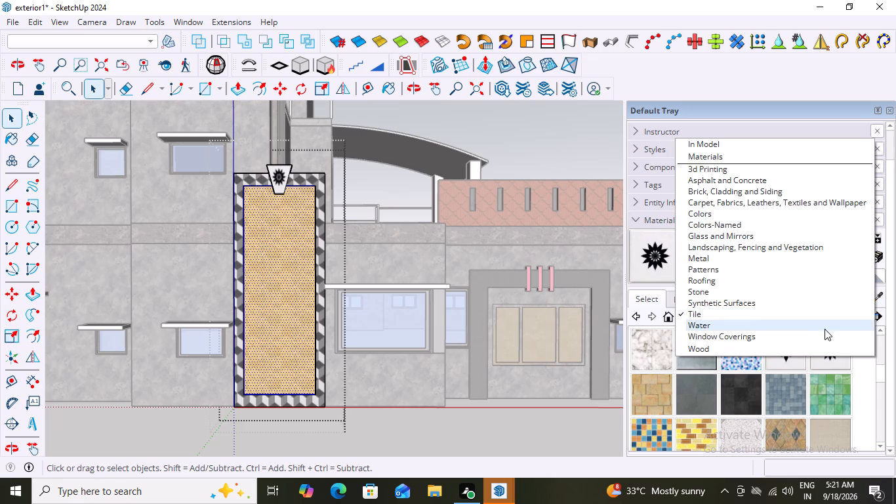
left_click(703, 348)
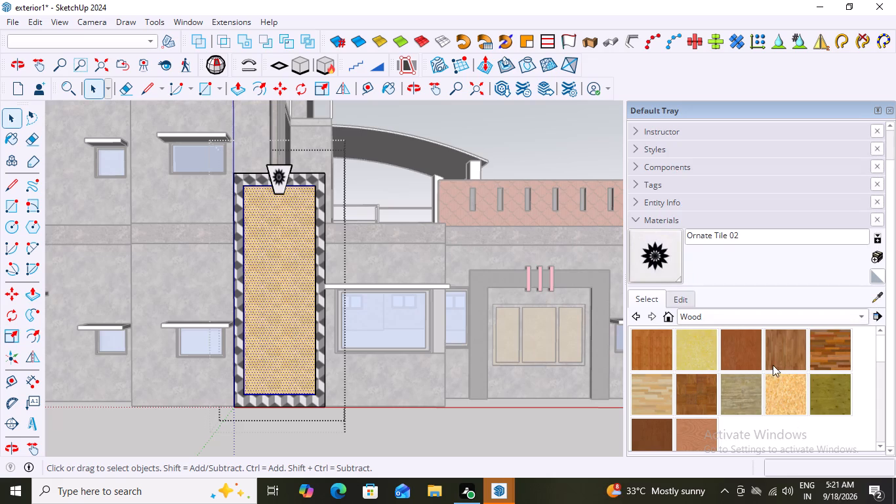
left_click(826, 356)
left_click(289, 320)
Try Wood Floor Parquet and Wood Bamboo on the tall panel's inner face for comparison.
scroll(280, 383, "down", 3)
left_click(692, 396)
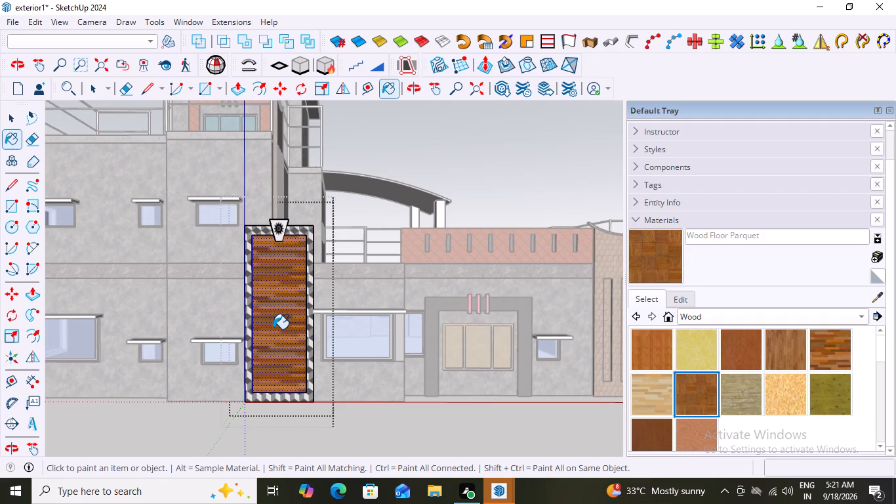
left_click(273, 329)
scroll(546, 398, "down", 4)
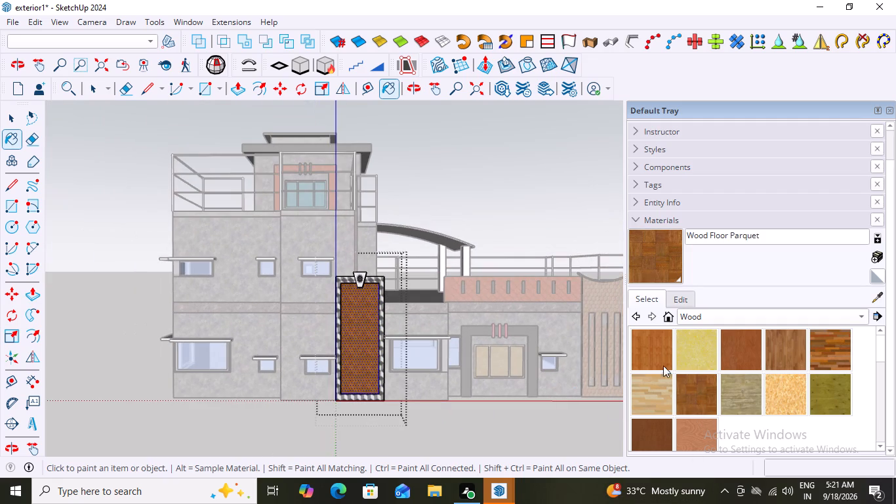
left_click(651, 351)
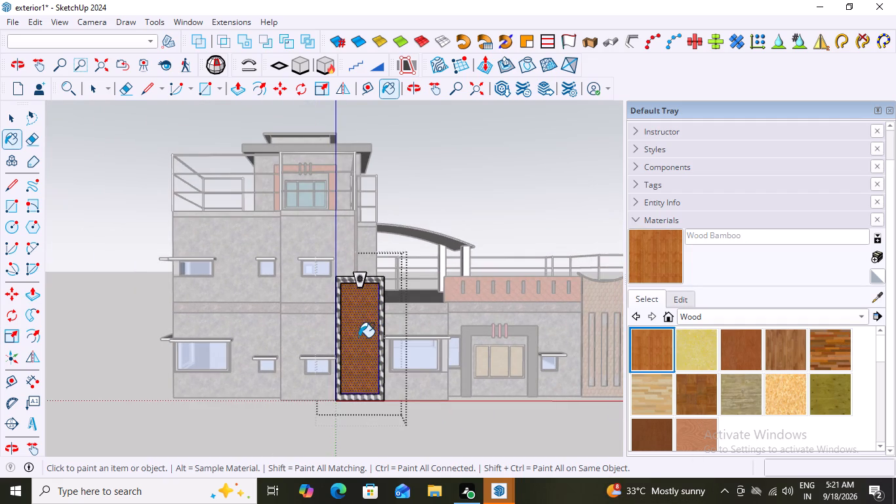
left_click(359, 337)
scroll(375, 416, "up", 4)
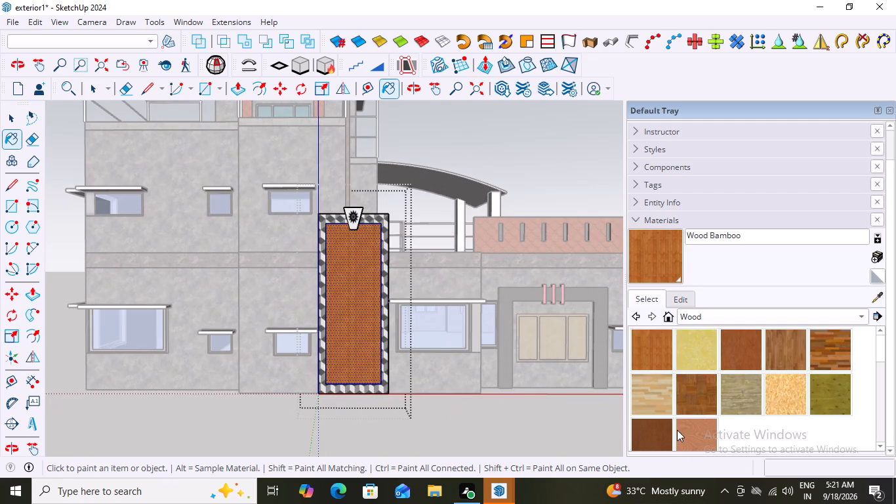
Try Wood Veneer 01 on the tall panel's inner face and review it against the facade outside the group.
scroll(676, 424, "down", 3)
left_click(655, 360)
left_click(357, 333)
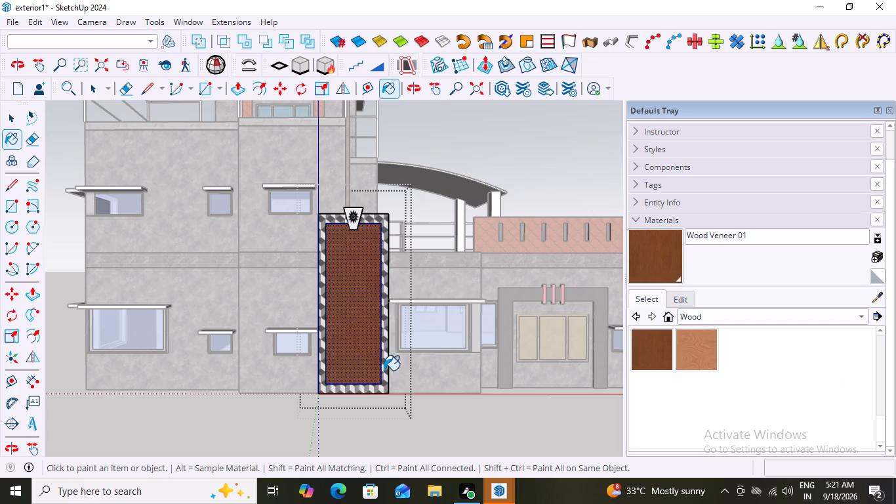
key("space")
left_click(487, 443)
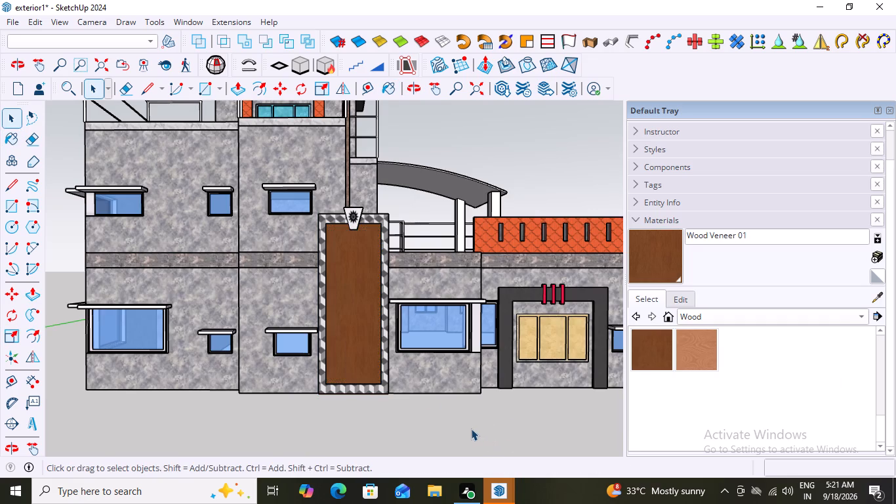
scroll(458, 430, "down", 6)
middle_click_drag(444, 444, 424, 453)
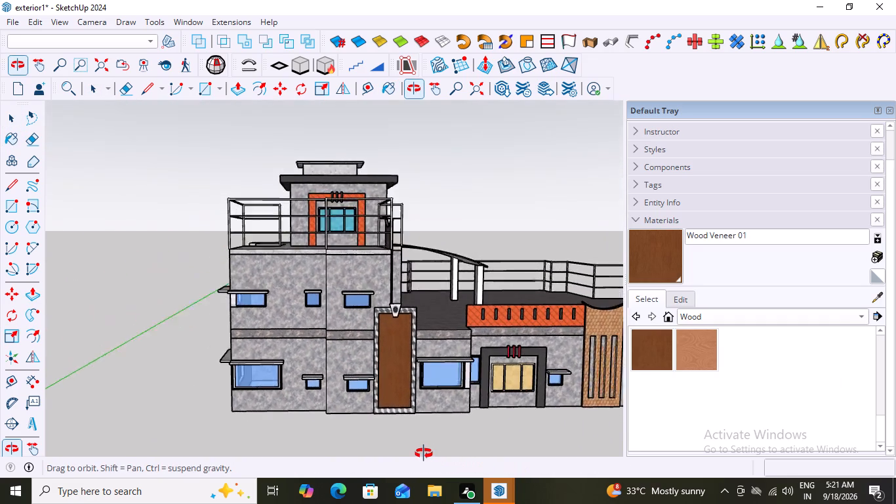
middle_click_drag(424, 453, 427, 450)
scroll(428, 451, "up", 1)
Reopen the tall panel's group, repaint its inner face with Wood Bamboo and leave the group.
triple_click(376, 356)
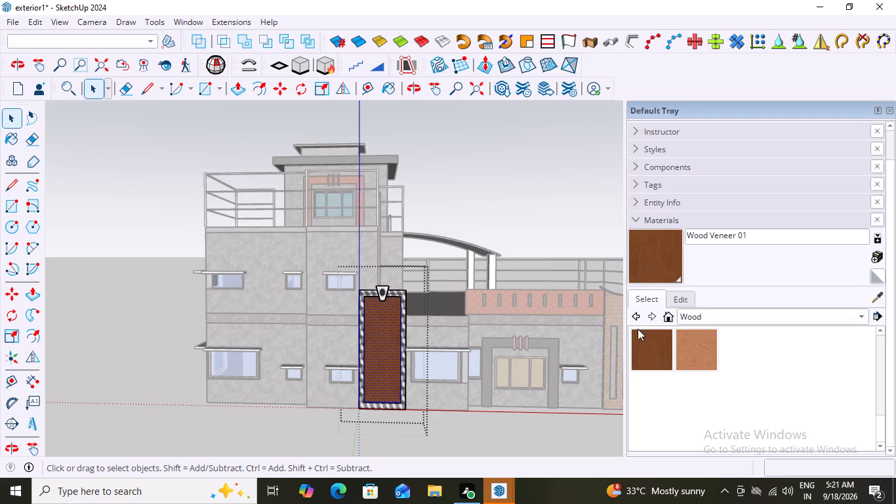
left_click(639, 311)
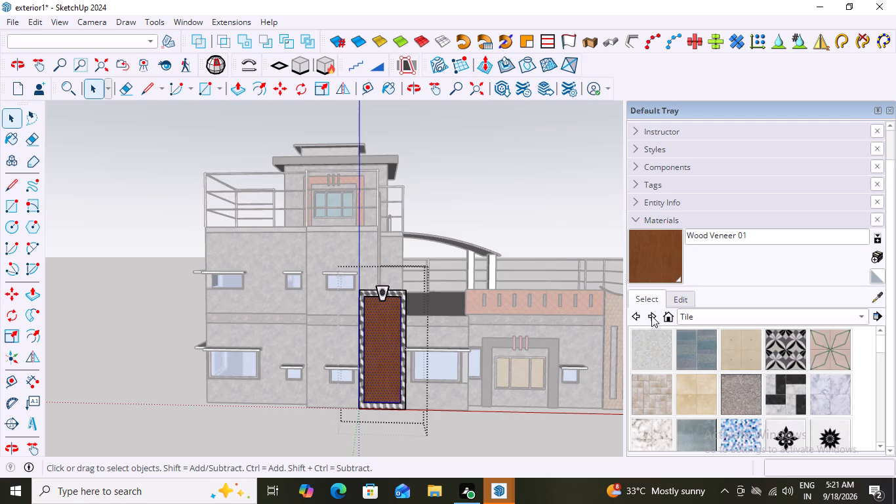
left_click(652, 317)
scroll(690, 367, "down", 4)
scroll(723, 346, "up", 3)
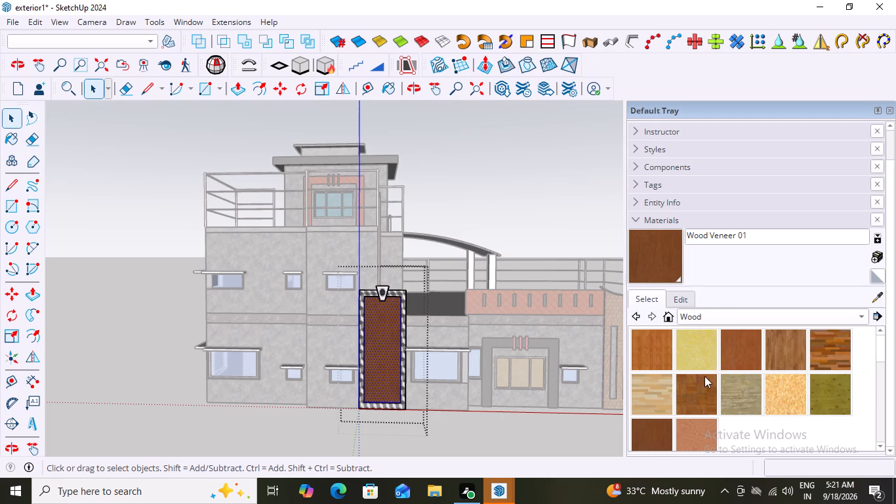
scroll(699, 379, "up", 3)
left_click(654, 348)
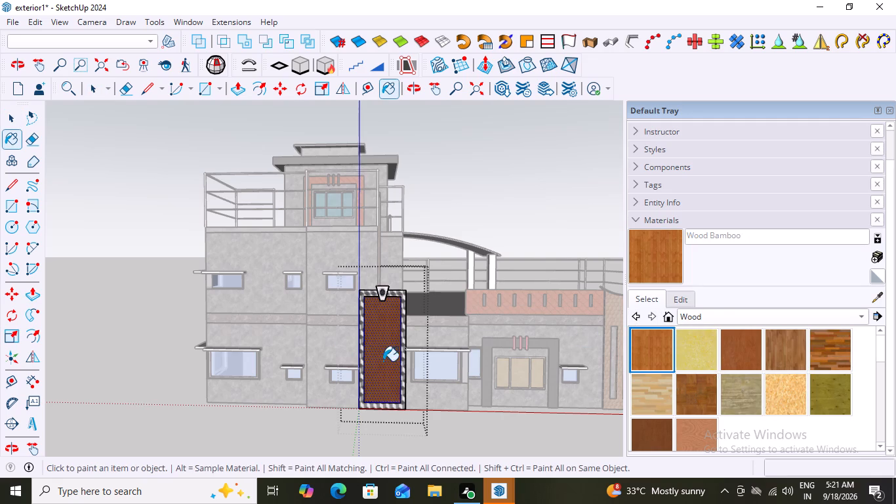
left_click(385, 360)
scroll(469, 437, "up", 1)
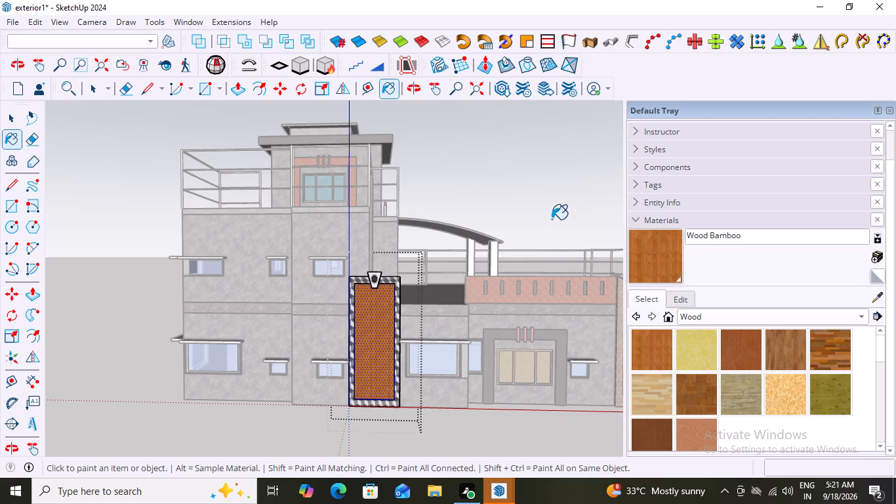
key("space")
left_click(550, 216)
Examine the house exterior from several angles, checking the tall panel's wood finish against the entrance, roof band and side canopy.
scroll(356, 358, "down", 2)
middle_click_drag(378, 446, 478, 450)
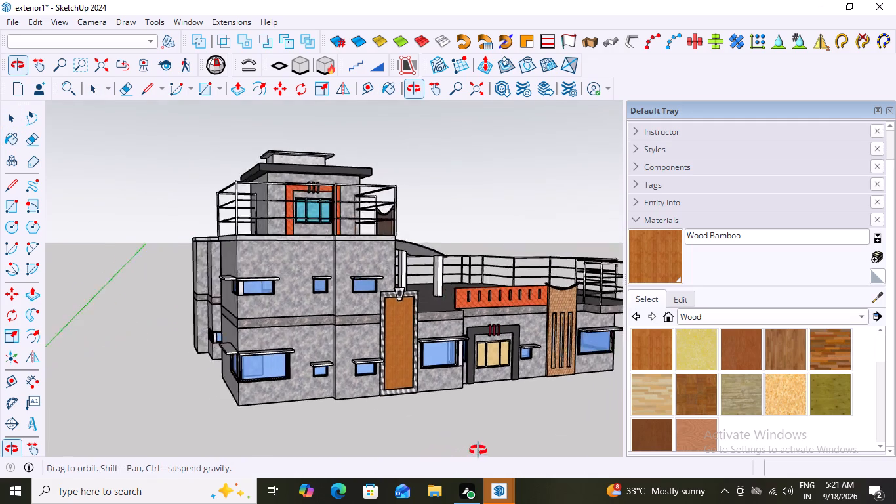
middle_click_drag(478, 450, 390, 434)
scroll(390, 434, "down", 3)
middle_click_drag(452, 429, 380, 434)
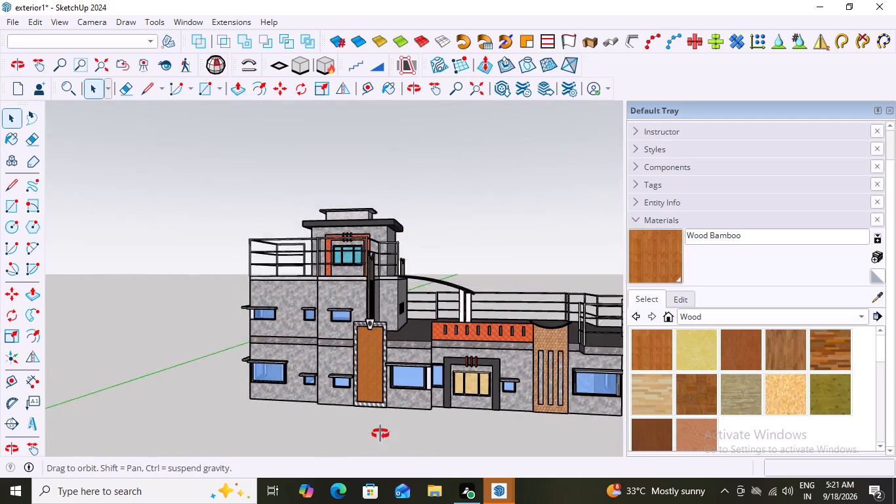
middle_click_drag(380, 434, 434, 450)
scroll(434, 450, "up", 2)
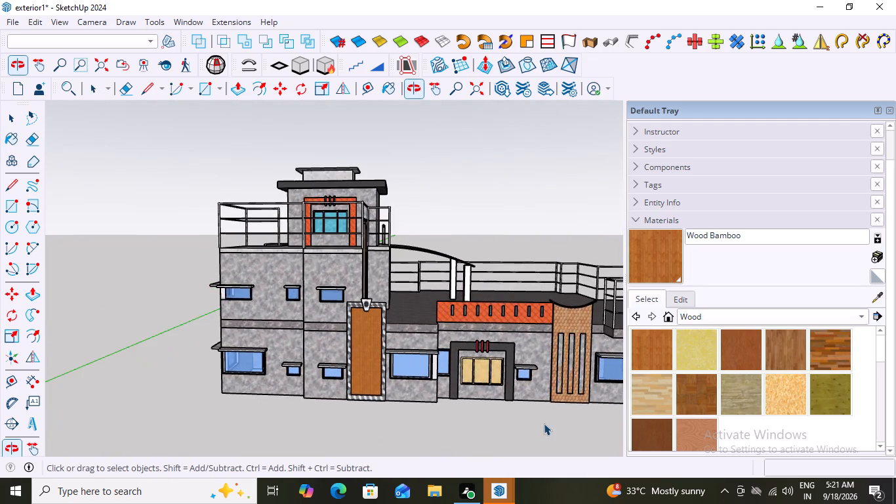
scroll(550, 419, "up", 5)
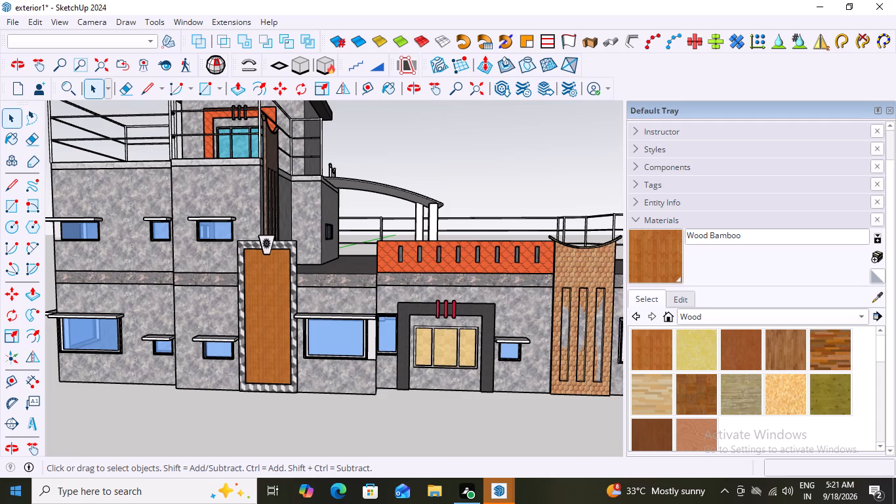
scroll(598, 398, "down", 7)
scroll(516, 425, "up", 9)
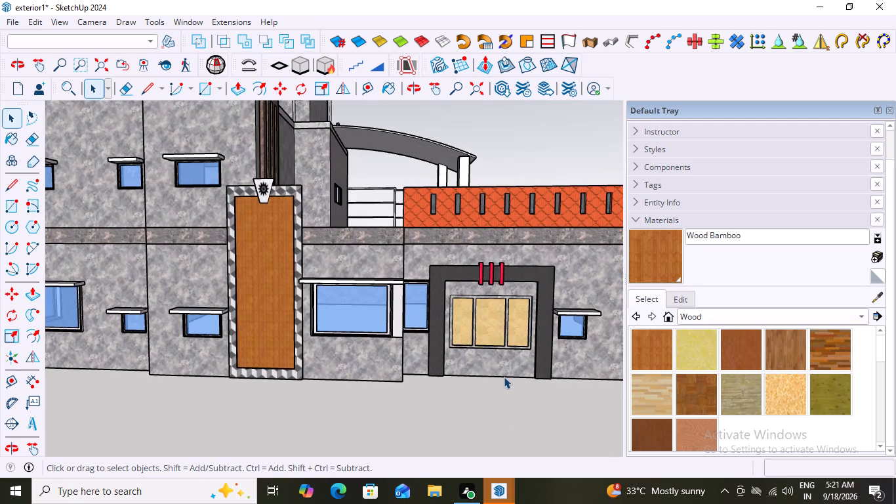
scroll(504, 377, "down", 7)
middle_click_drag(424, 381, 201, 397)
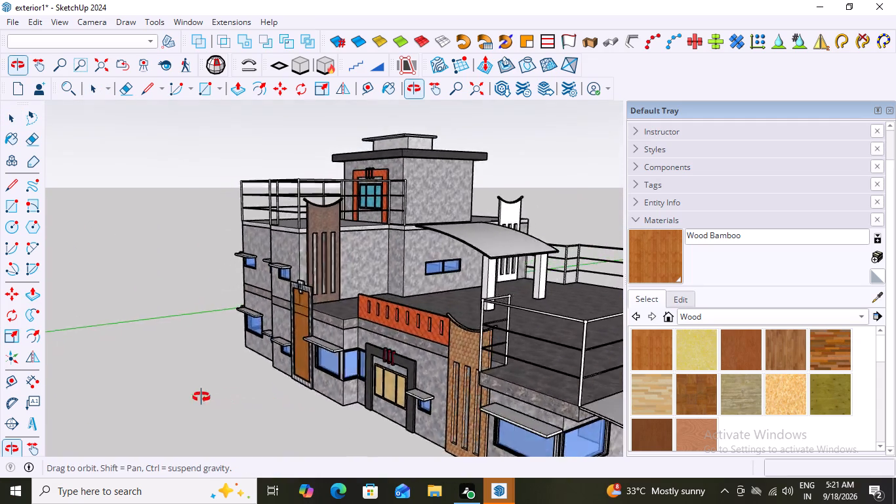
middle_click_drag(201, 397, 249, 375)
scroll(247, 375, "down", 4)
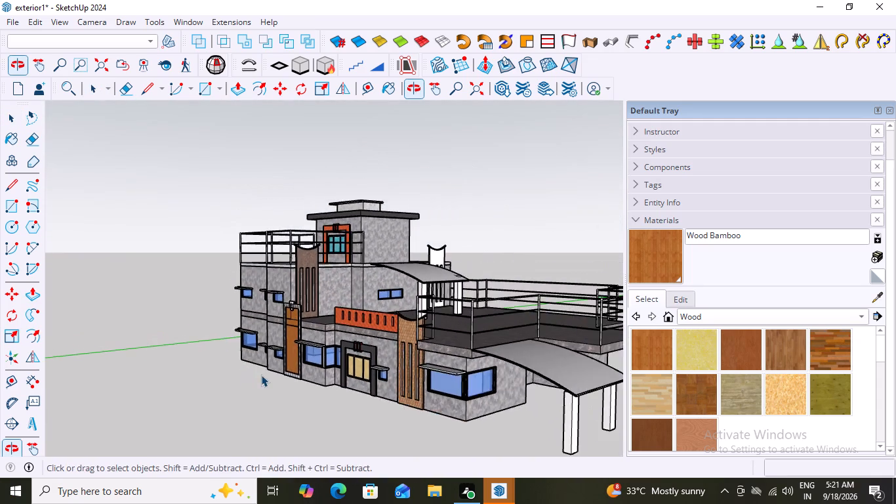
scroll(256, 369, "down", 3)
middle_click_drag(337, 417, 499, 457)
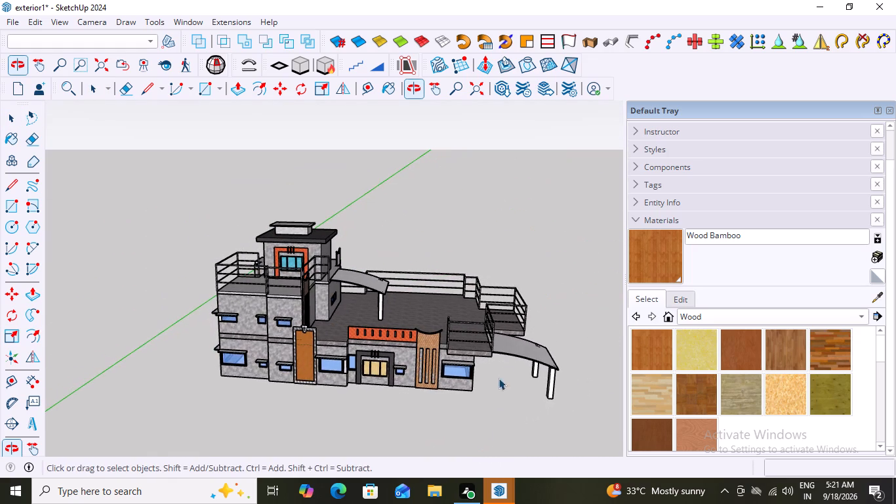
Open the curved side canopy's group for editing to reach its curved roof slab.
scroll(574, 365, "up", 10)
double_click(496, 333)
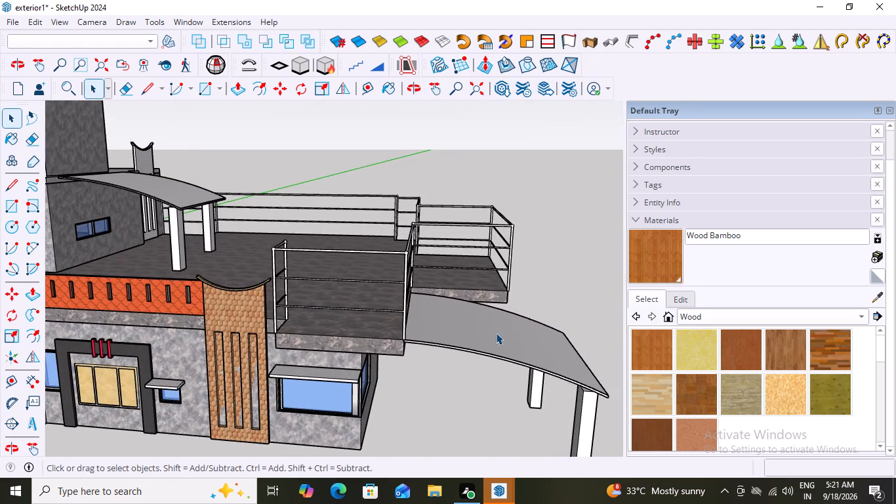
left_click(495, 333)
double_click(495, 333)
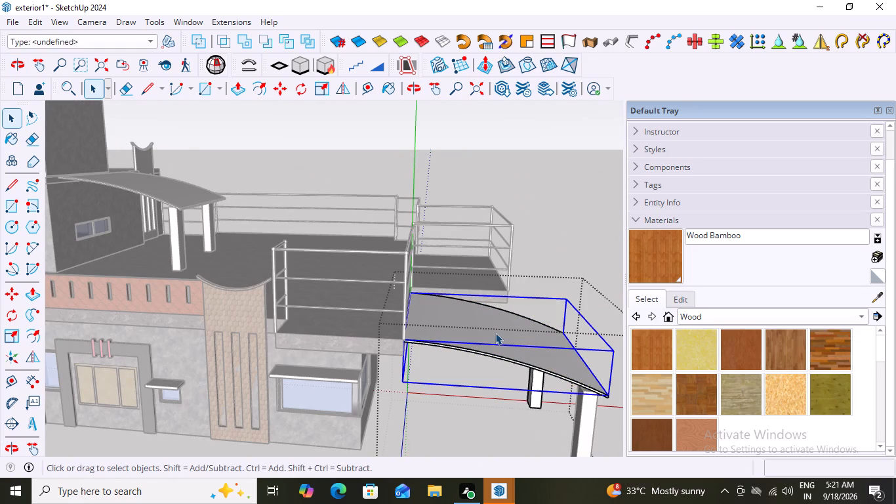
double_click(478, 322)
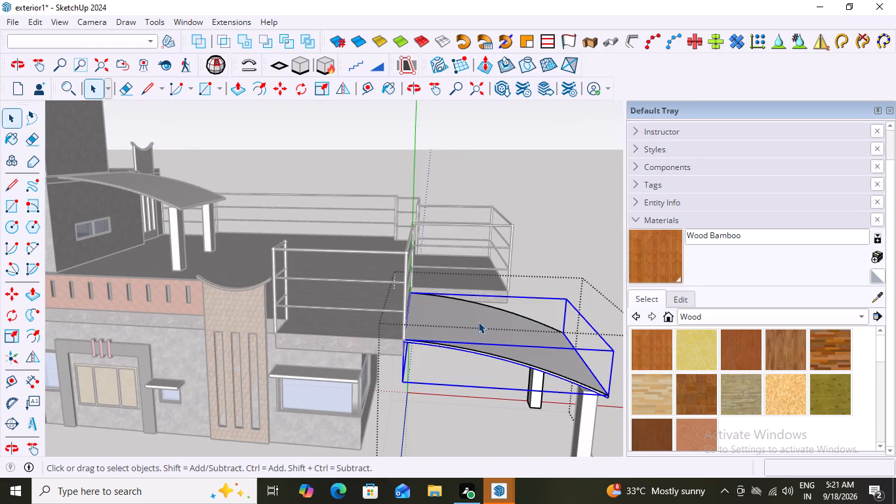
left_click(478, 322)
left_click(473, 331)
left_click(473, 331)
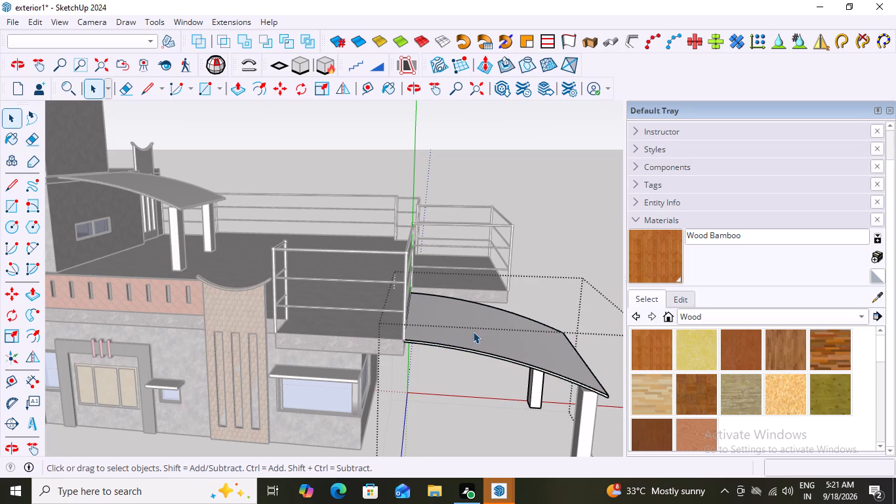
double_click(473, 331)
left_click(473, 331)
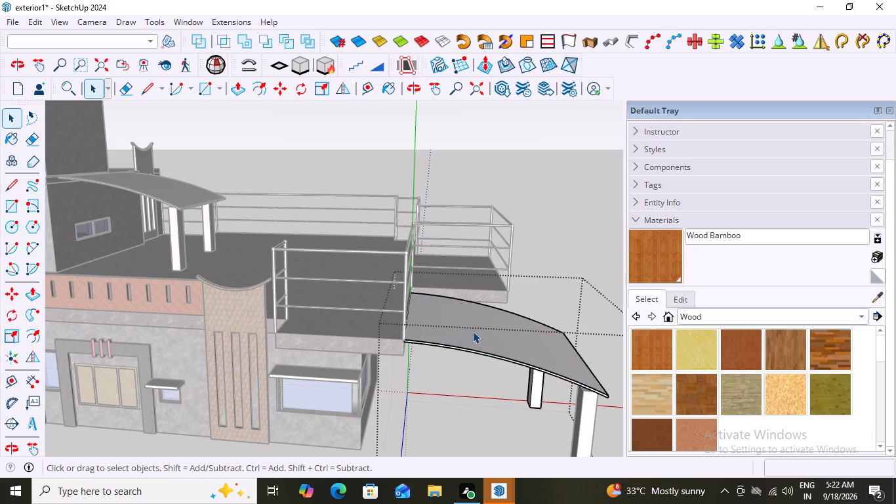
left_click(473, 331)
scroll(473, 331, "down", 12)
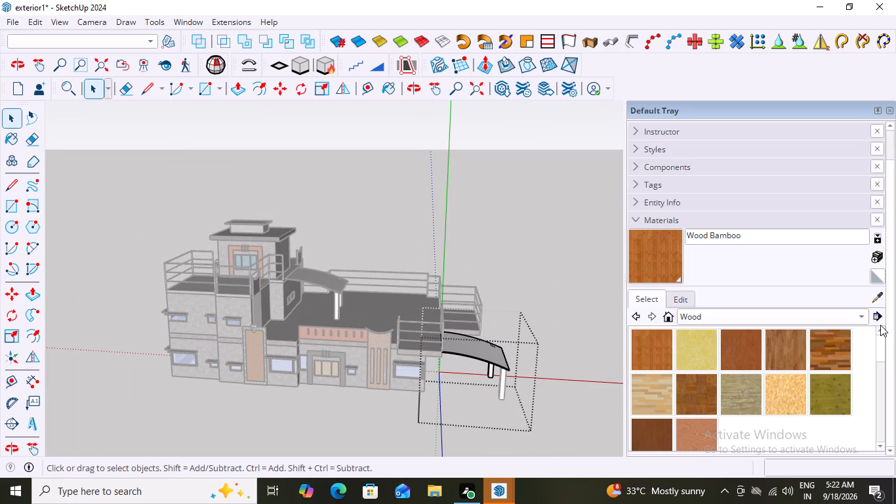
Paint the side canopy's curved slab with Translucent Glass Block Dark from Glass and Mirrors, try it on the terrace canopy, and leave the group.
left_click(863, 320)
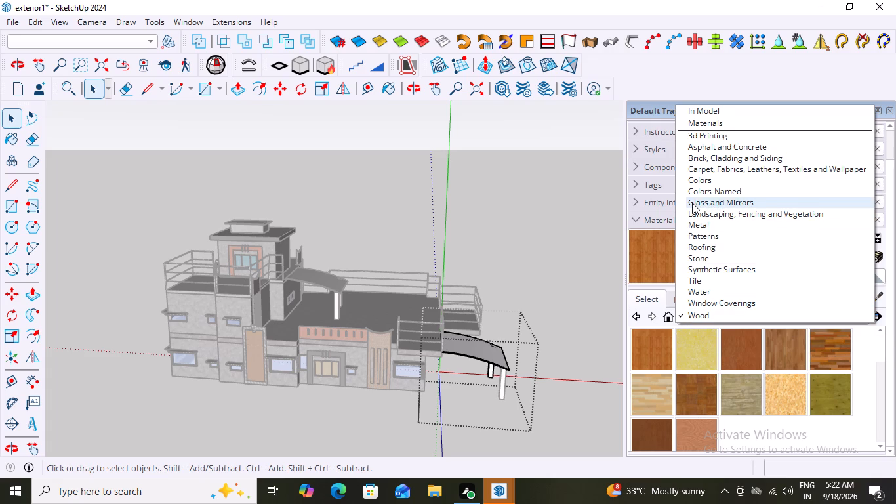
left_click(692, 203)
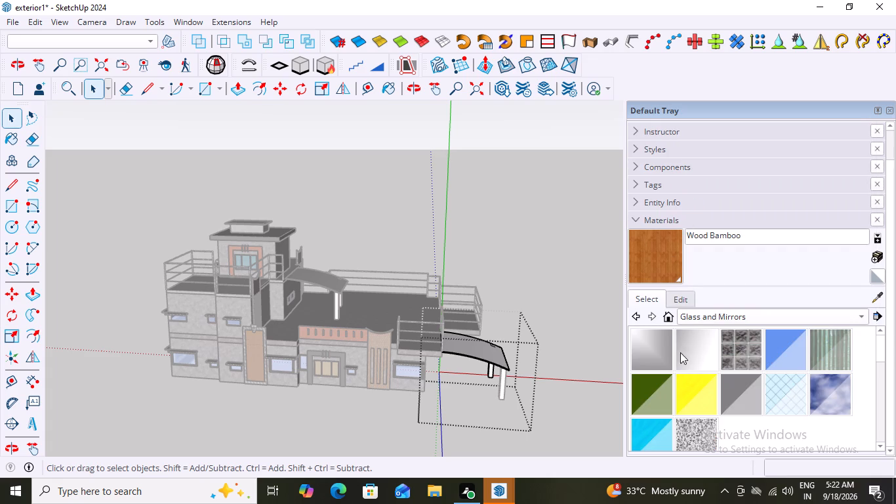
left_click(741, 352)
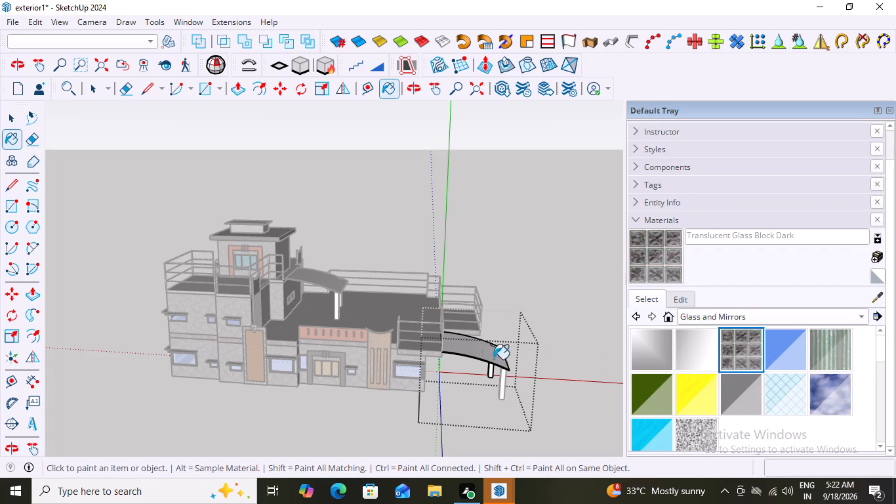
left_click(479, 353)
middle_click_drag(488, 396, 346, 396)
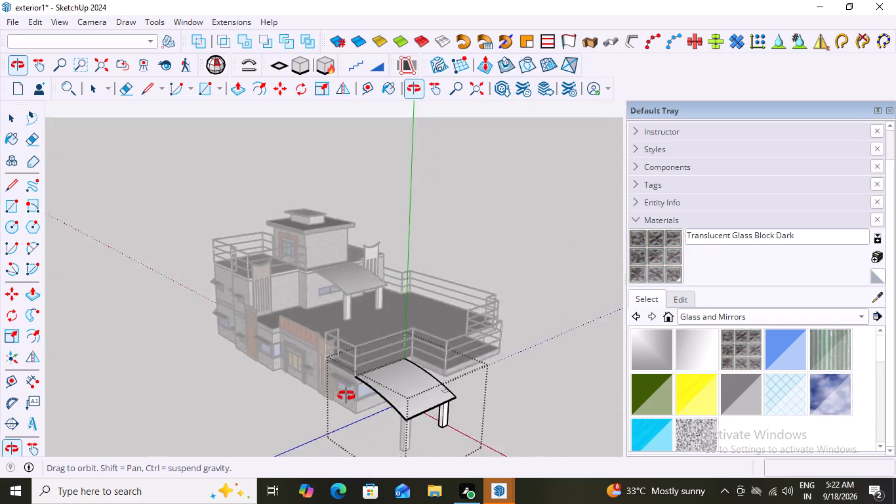
middle_click_drag(346, 396, 499, 387)
left_click(474, 347)
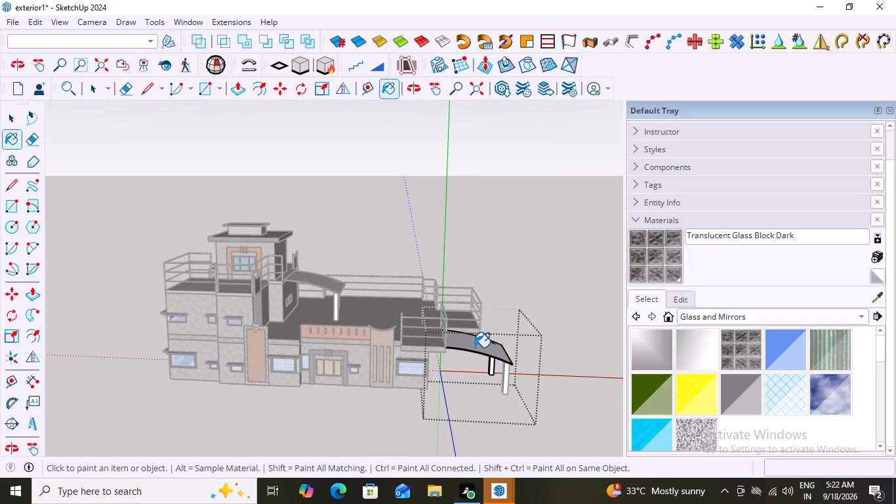
scroll(470, 314, "up", 5)
left_click(231, 252)
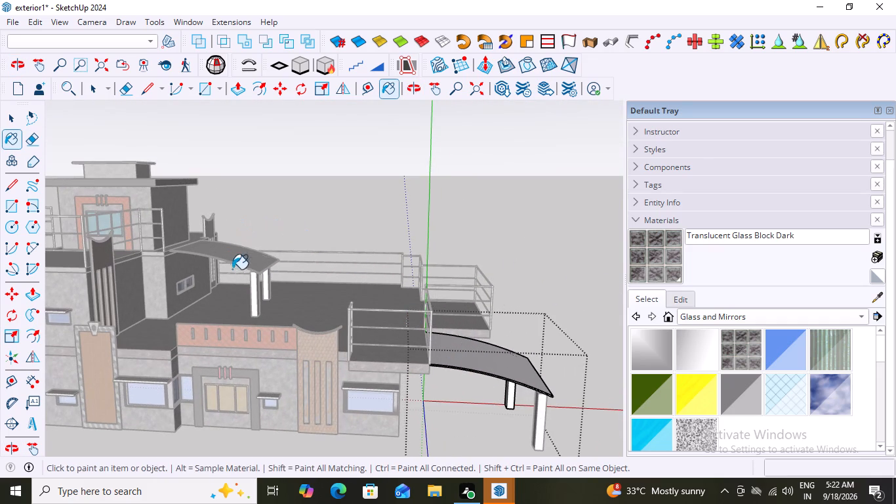
key("space")
left_click(485, 230)
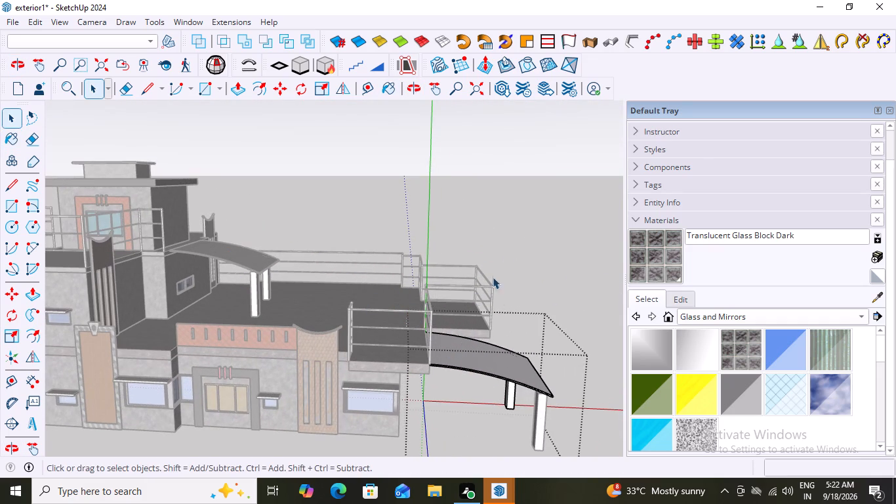
key("space")
double_click(534, 253)
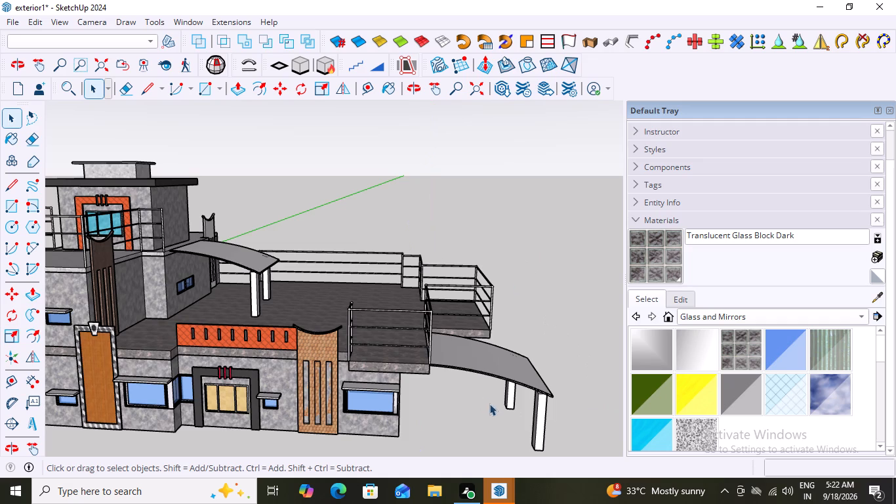
Inspect the curved surfaces of the side canopy and the terrace canopy up close.
scroll(505, 398, "up", 1)
middle_click_drag(505, 398, 419, 369)
scroll(379, 381, "up", 3)
scroll(451, 367, "up", 7)
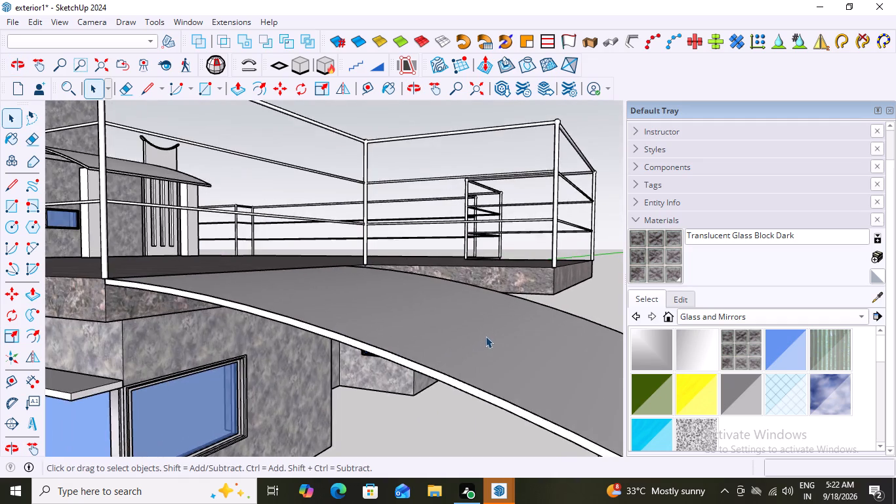
scroll(486, 335, "down", 15)
middle_click_drag(443, 387, 537, 426)
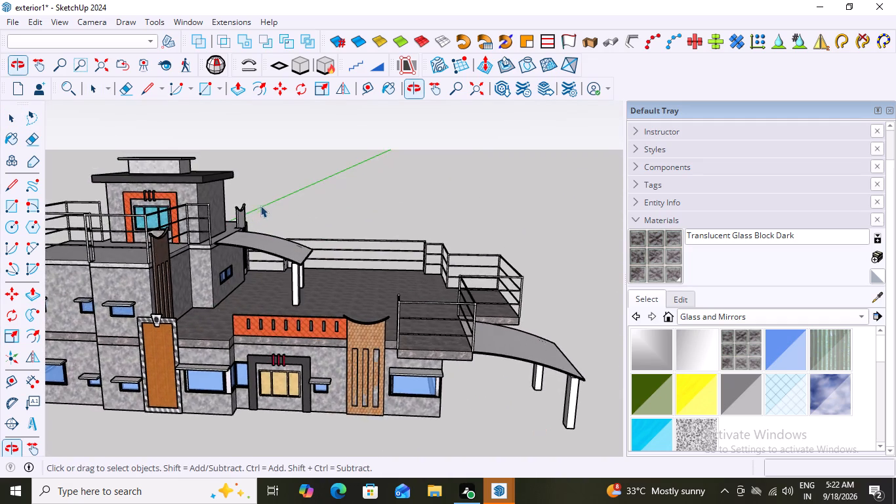
scroll(256, 203, "up", 15)
scroll(295, 268, "down", 8)
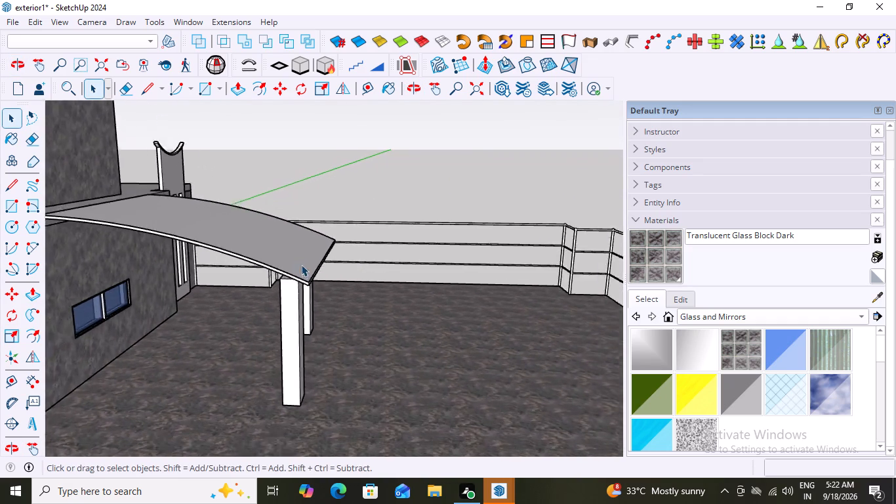
scroll(301, 264, "down", 17)
Examine the house from the side and from below, checking the base and the side canopy's underside.
middle_click_drag(344, 350, 112, 335)
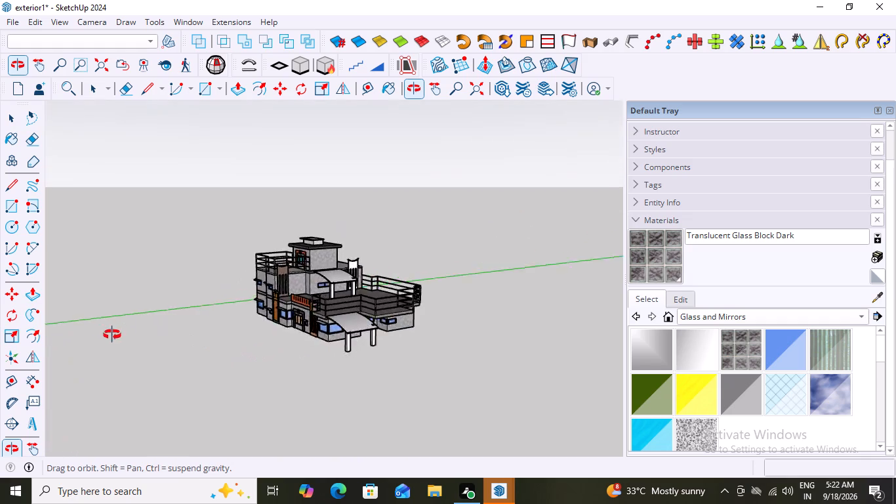
middle_click_drag(112, 335, 401, 260)
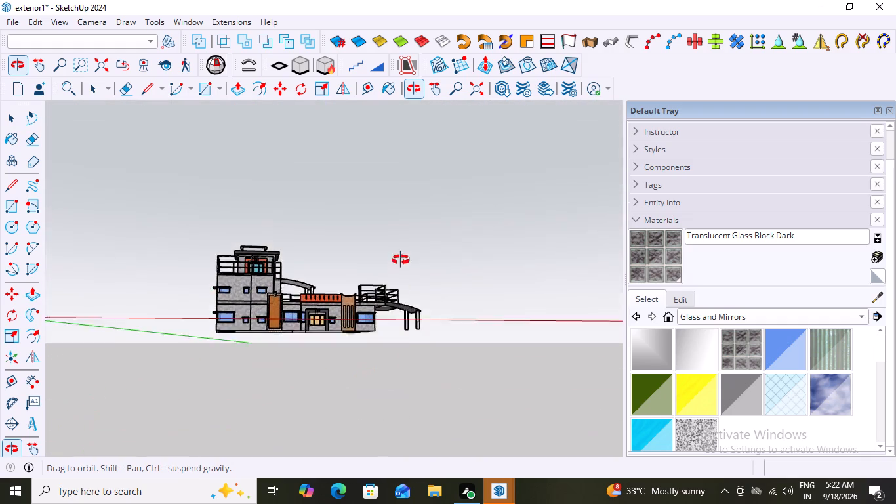
middle_click_drag(401, 260, 497, 125)
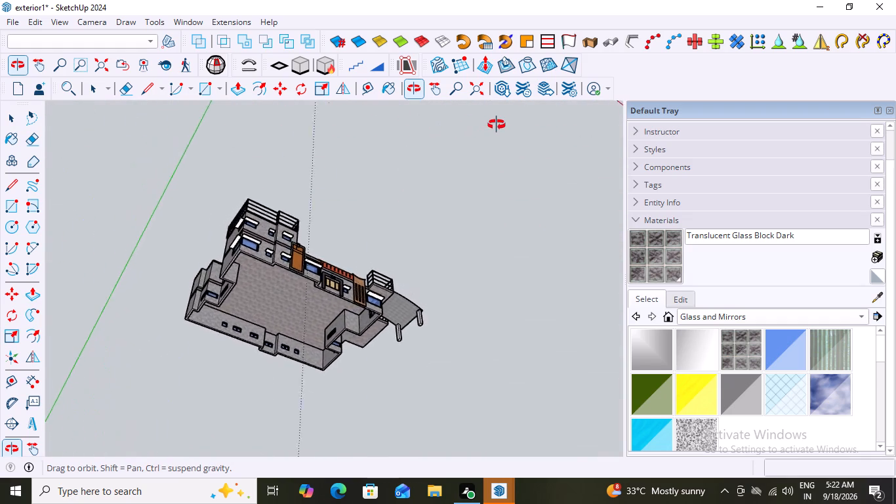
middle_click_drag(497, 125, 527, 127)
middle_click_drag(370, 280, 517, 188)
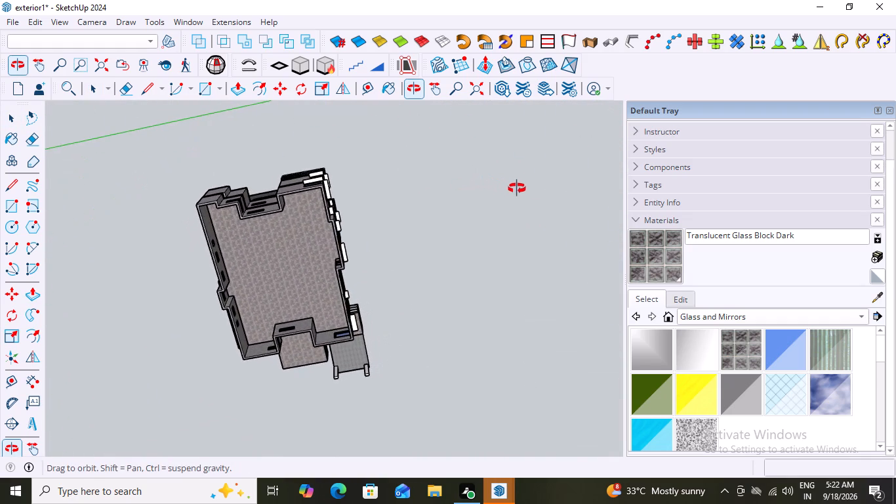
middle_click_drag(517, 188, 520, 199)
middle_click_drag(232, 192, 385, 173)
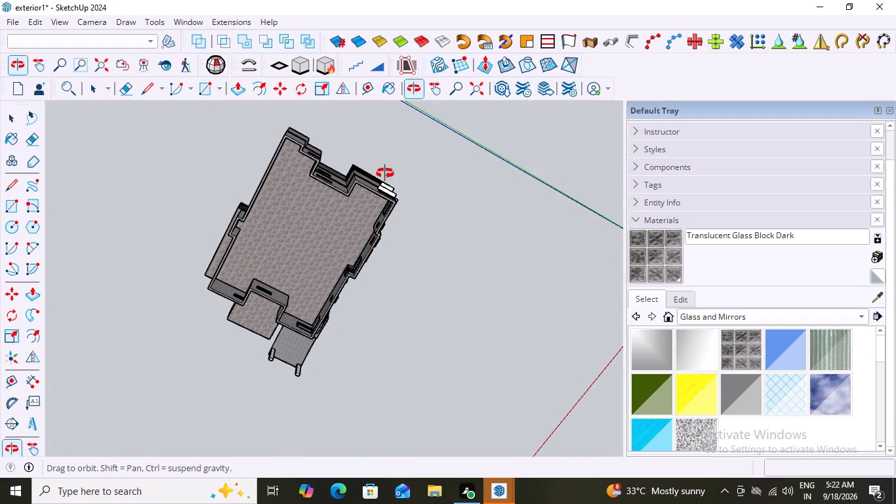
middle_click_drag(385, 173, 386, 175)
scroll(314, 162, "up", 6)
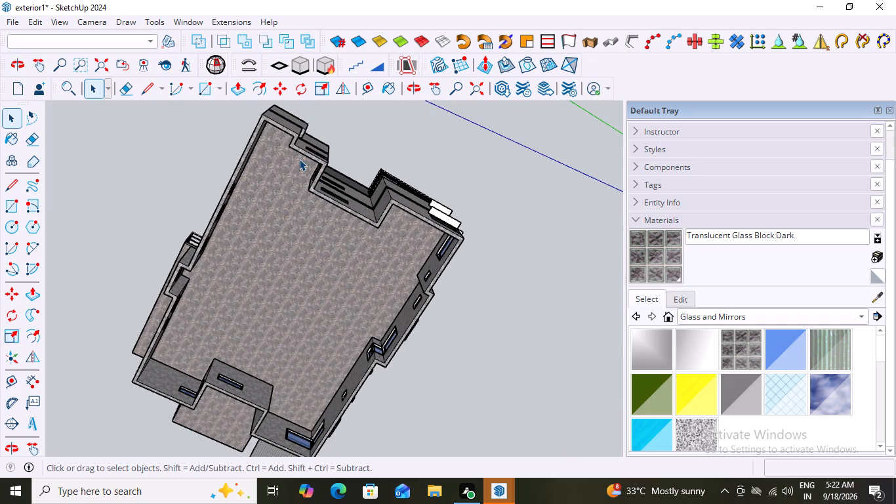
scroll(299, 159, "down", 9)
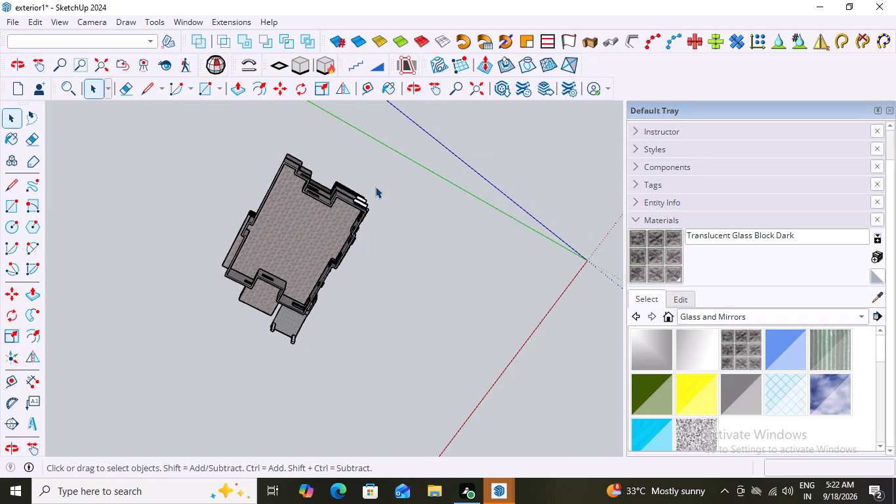
middle_click_drag(382, 182, 108, 442)
middle_click_drag(395, 268, 205, 356)
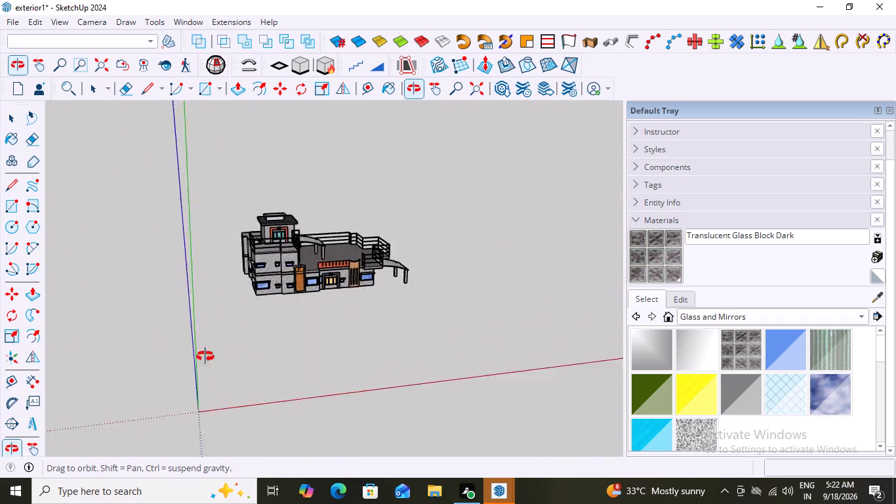
middle_click_drag(205, 356, 144, 360)
Review the front facade's materials from several angles, comparing the tall wood panel, entrance, roof band and canopies.
scroll(386, 274, "up", 10)
scroll(291, 304, "up", 2)
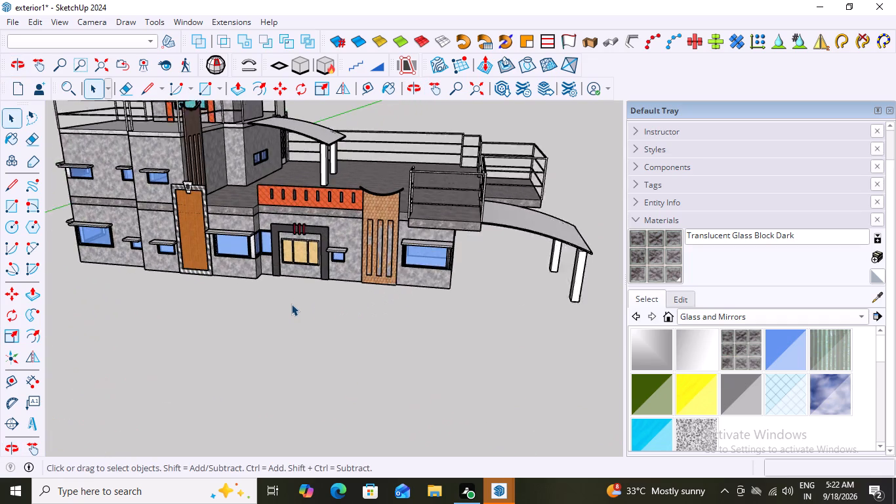
scroll(291, 304, "up", 2)
scroll(291, 304, "down", 10)
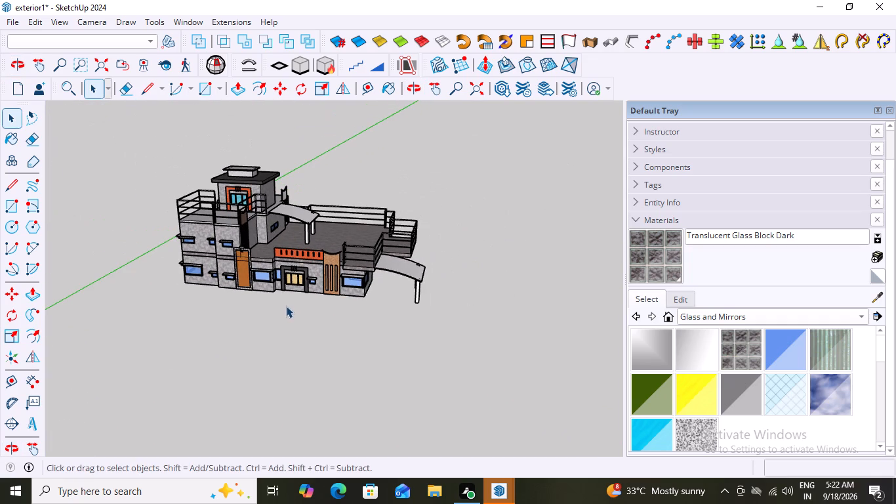
scroll(397, 299, "down", 10)
middle_click_drag(392, 320, 295, 329)
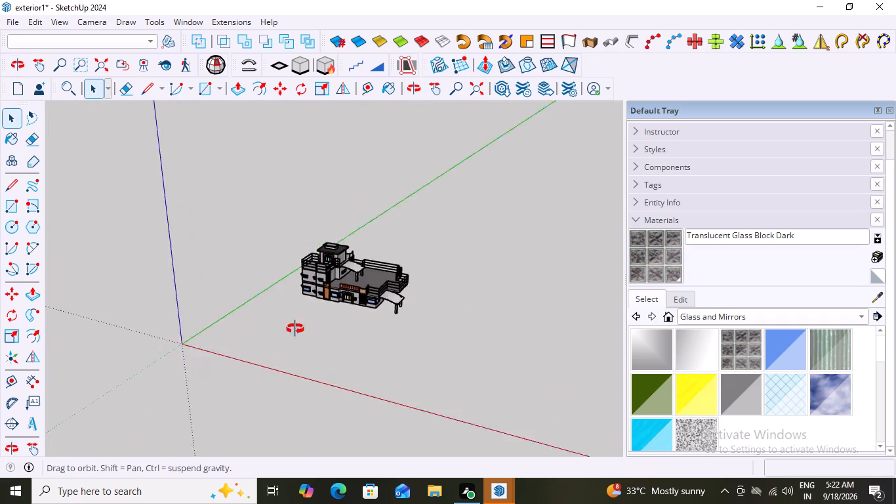
middle_click_drag(295, 329, 469, 321)
scroll(406, 315, "up", 2)
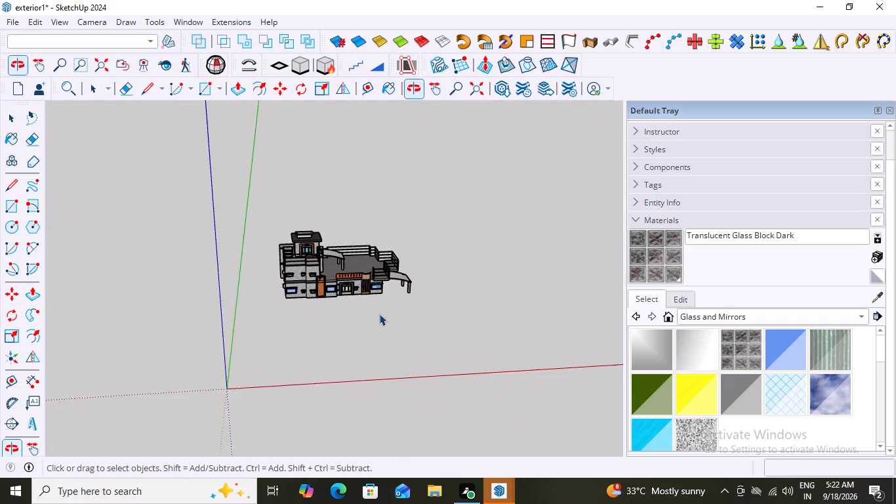
scroll(379, 314, "up", 1)
scroll(348, 242, "up", 12)
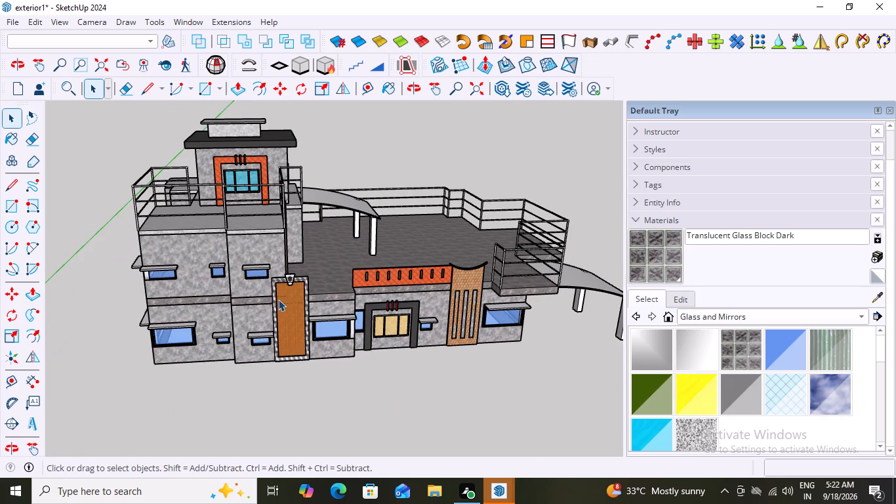
middle_click_drag(256, 297, 218, 265)
scroll(270, 308, "up", 2)
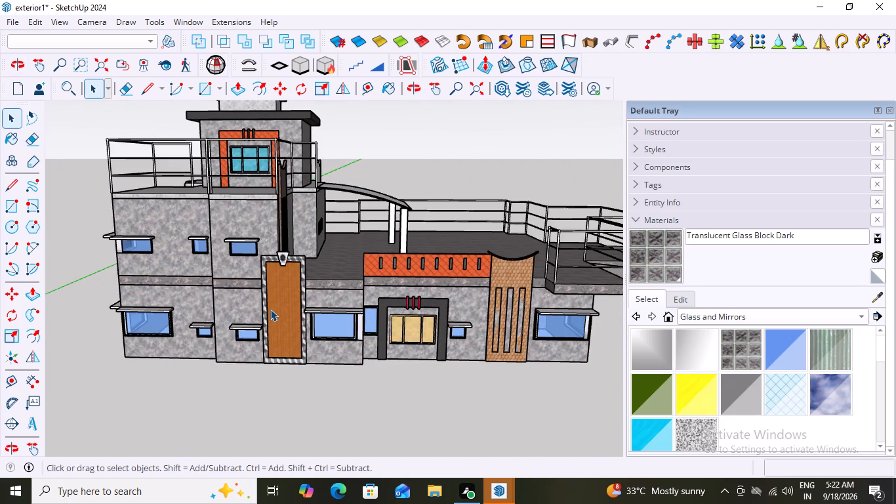
scroll(267, 308, "down", 4)
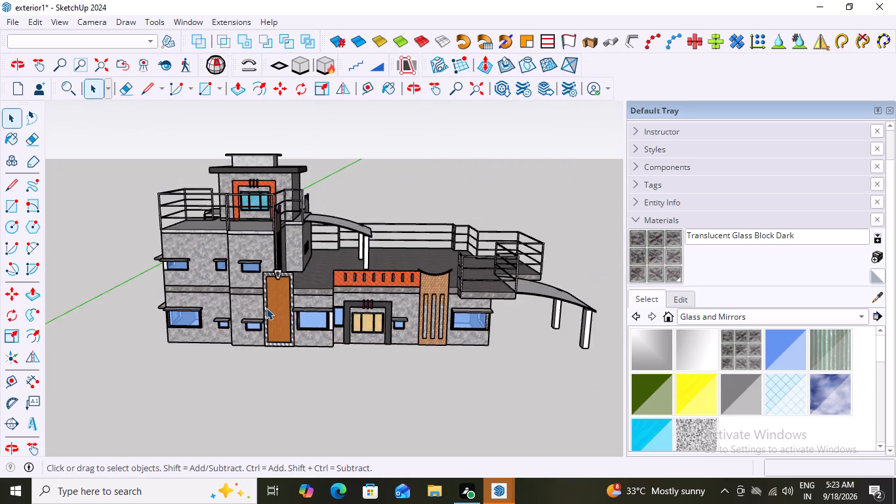
scroll(266, 308, "down", 4)
scroll(337, 356, "up", 5)
scroll(332, 345, "down", 4)
middle_click_drag(299, 341, 413, 356)
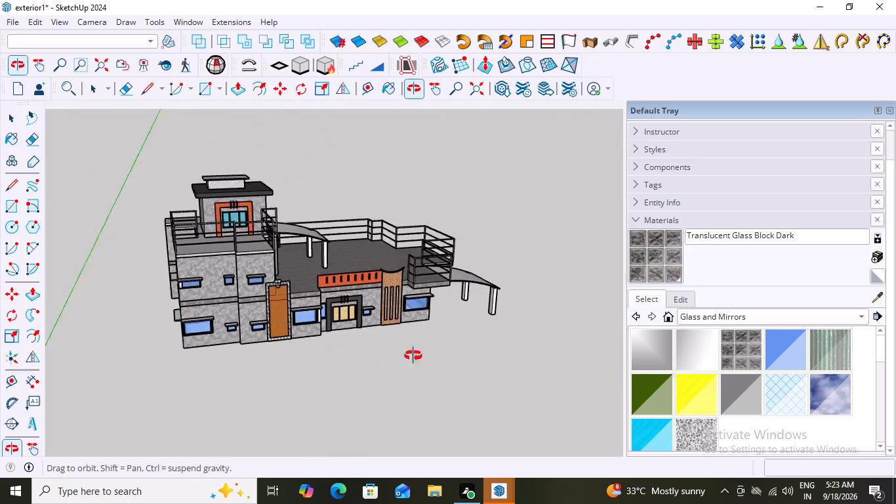
middle_click_drag(413, 356, 208, 352)
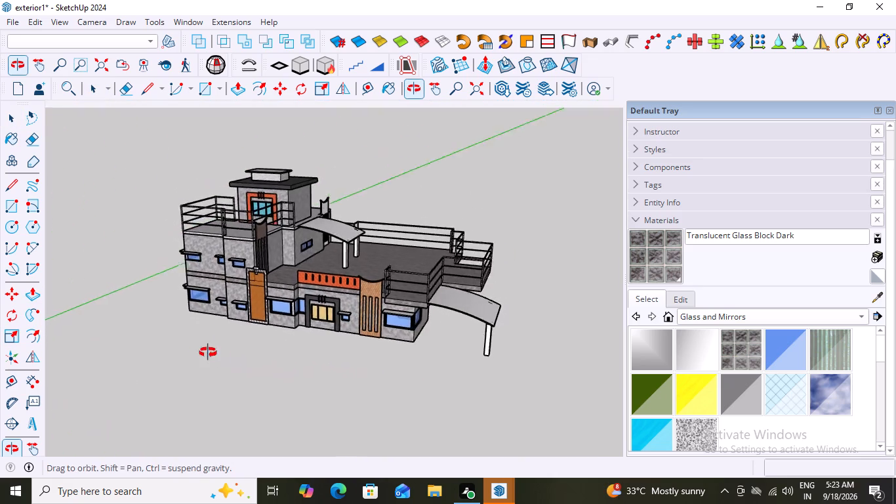
Examine the house's front facade from several angles and distances to judge how the materials work together.
middle_click_drag(208, 352, 310, 362)
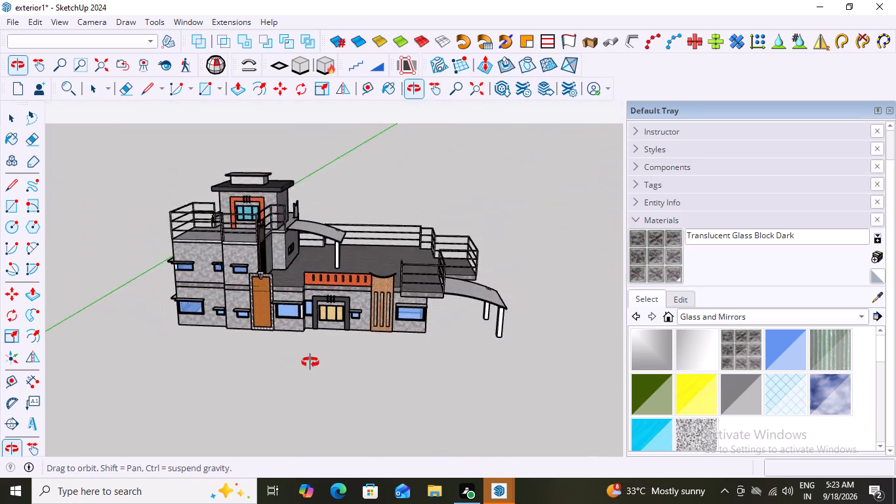
middle_click_drag(310, 362, 356, 373)
scroll(323, 348, "down", 5)
middle_click_drag(306, 348, 227, 306)
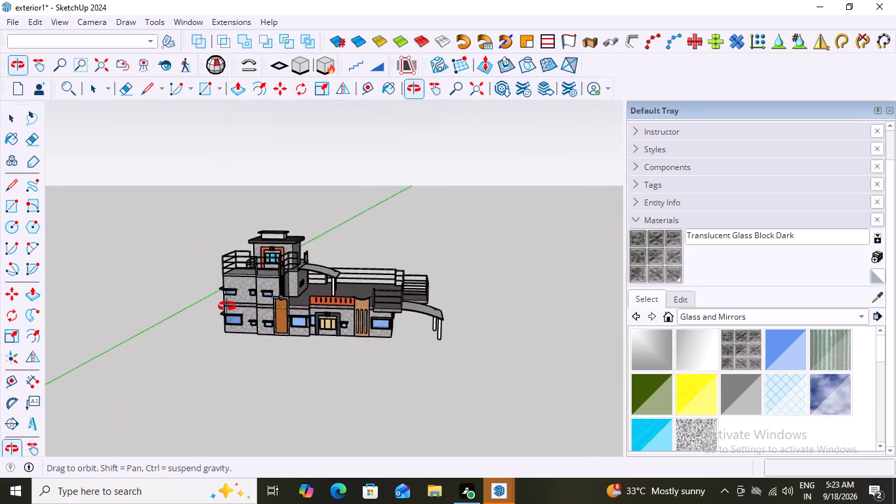
middle_click_drag(227, 306, 259, 305)
scroll(247, 303, "up", 2)
scroll(298, 315, "up", 7)
scroll(329, 341, "down", 4)
scroll(492, 386, "up", 1)
middle_click(488, 380)
Paint the three panes of the entrance window inside the dark portal with Wood Board Cork from the Wood materials.
scroll(502, 384, "up", 1)
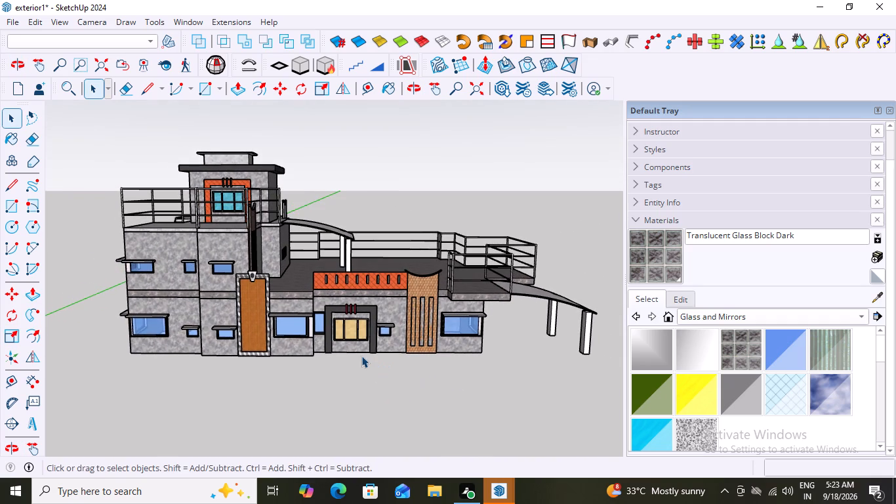
scroll(360, 356, "up", 10)
double_click(318, 284)
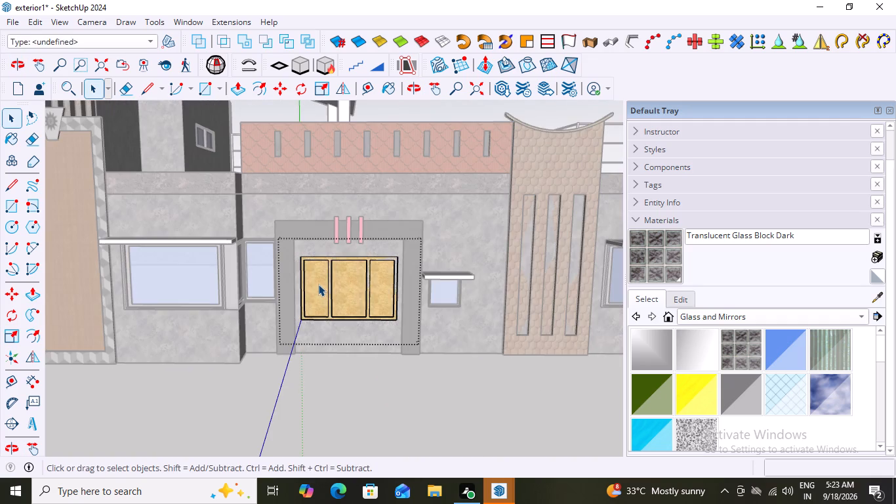
left_click(318, 284)
left_click(318, 284)
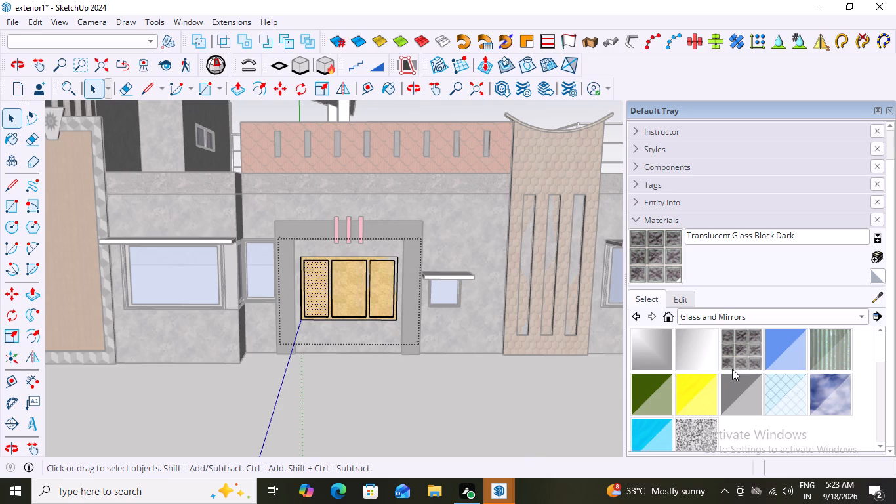
scroll(854, 352, "down", 3)
scroll(802, 410, "up", 2)
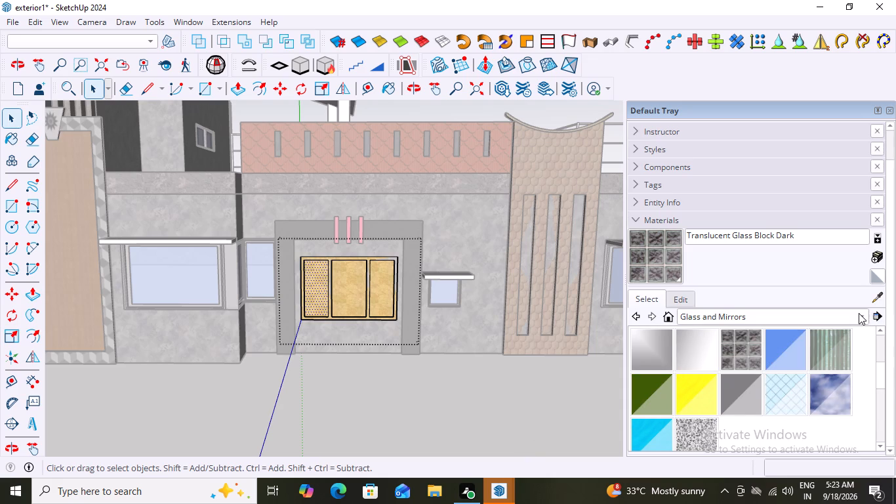
left_click(859, 313)
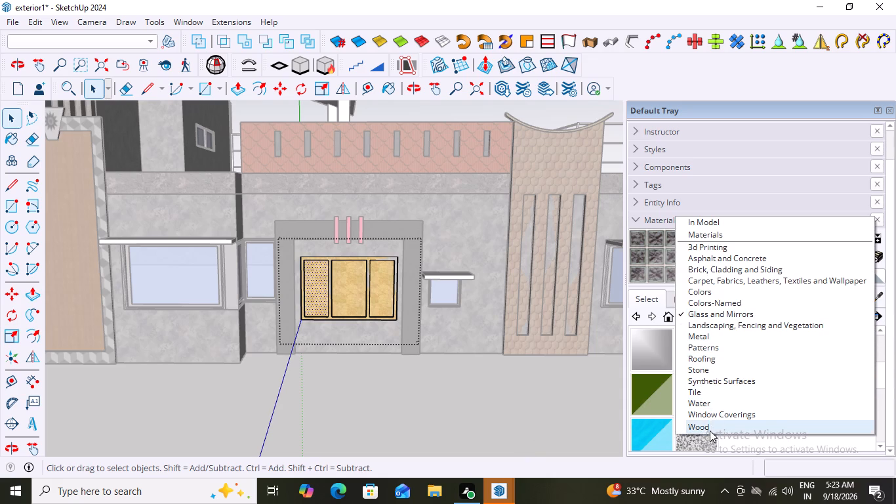
left_click(706, 426)
left_click(704, 359)
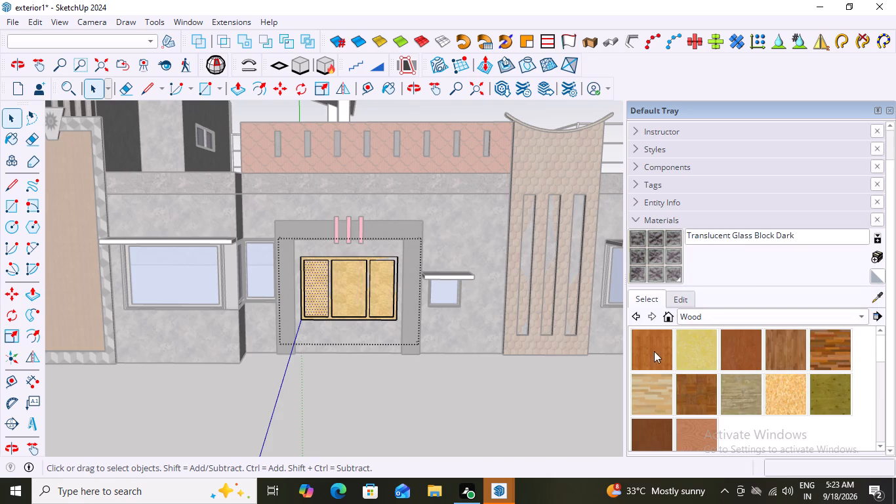
left_click(313, 299)
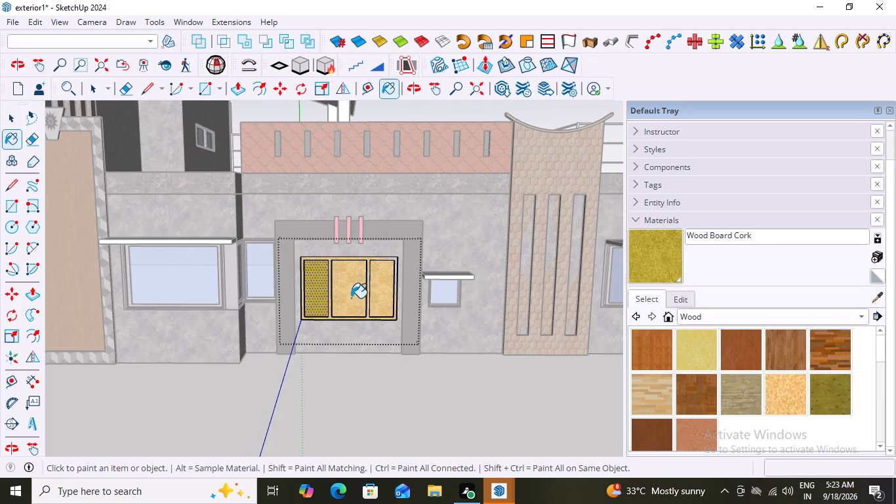
left_click(352, 298)
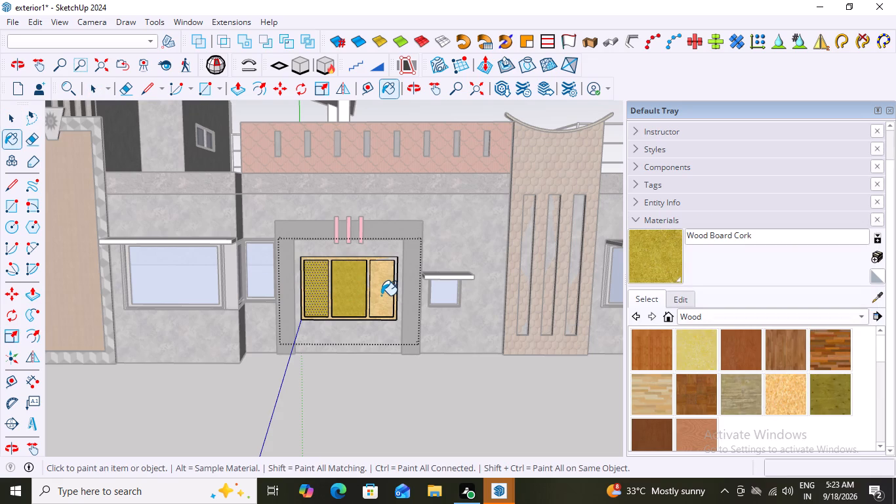
left_click(381, 295)
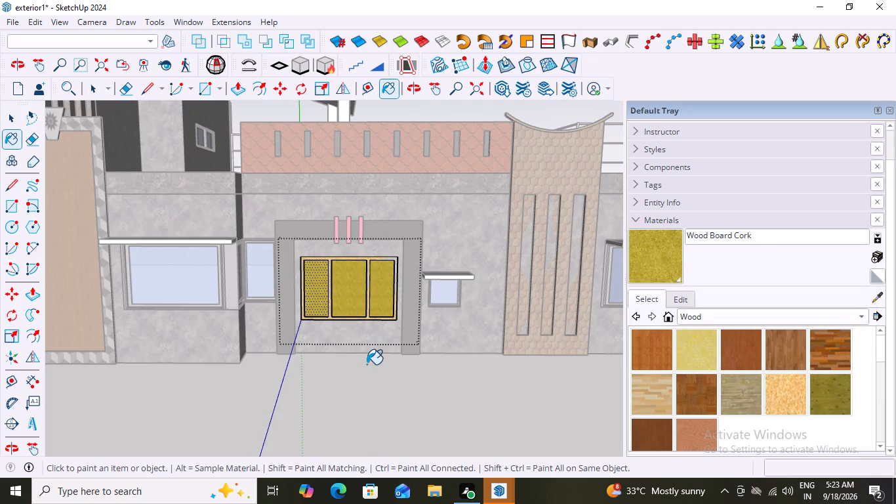
key("space")
left_click(357, 362)
scroll(354, 378, "down", 2)
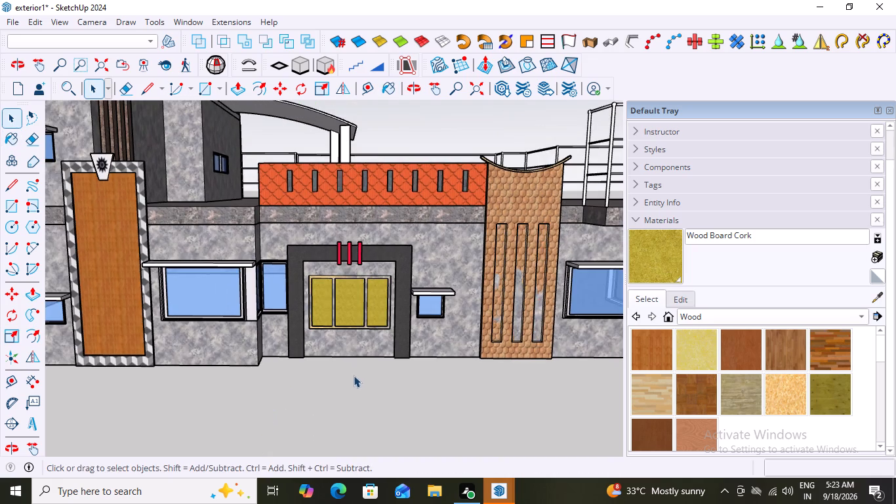
Try Wood Floor Parquet on the entrance window's frame, replace it with Wood Cherry Original, and leave the group.
scroll(348, 274, "up", 10)
left_click(380, 255)
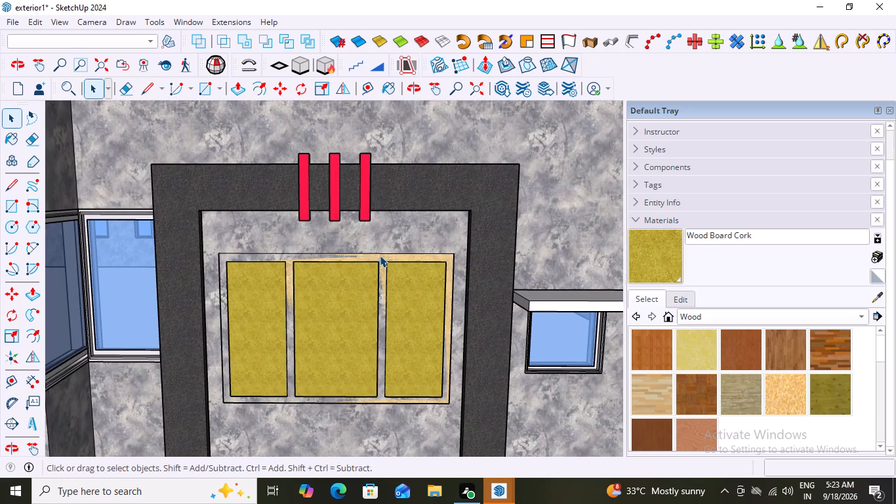
double_click(380, 255)
left_click(380, 257)
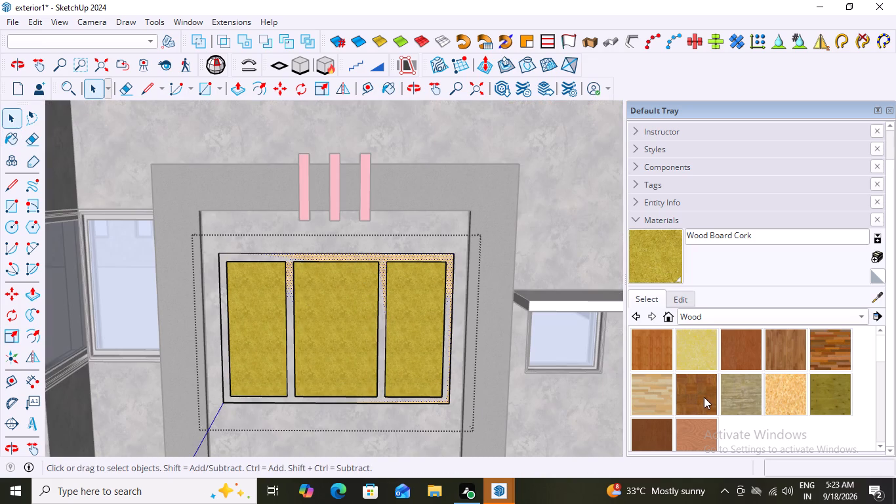
left_click(702, 397)
left_click(382, 262)
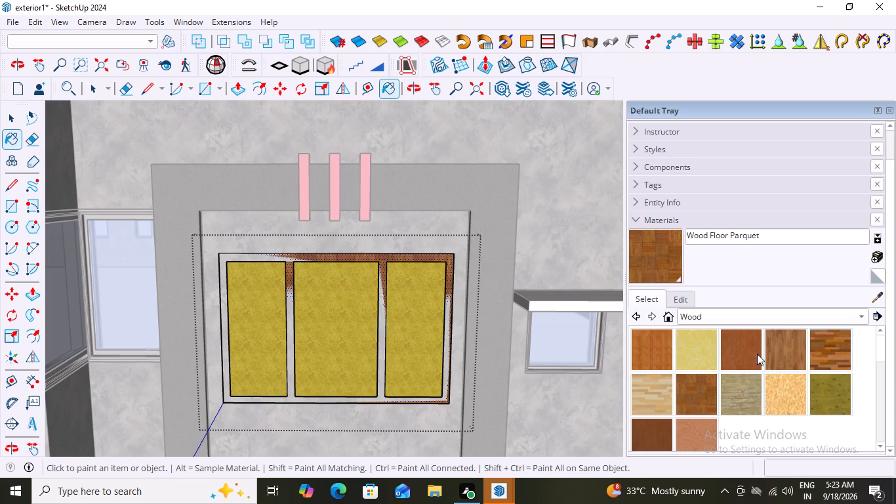
left_click(746, 356)
left_click(380, 263)
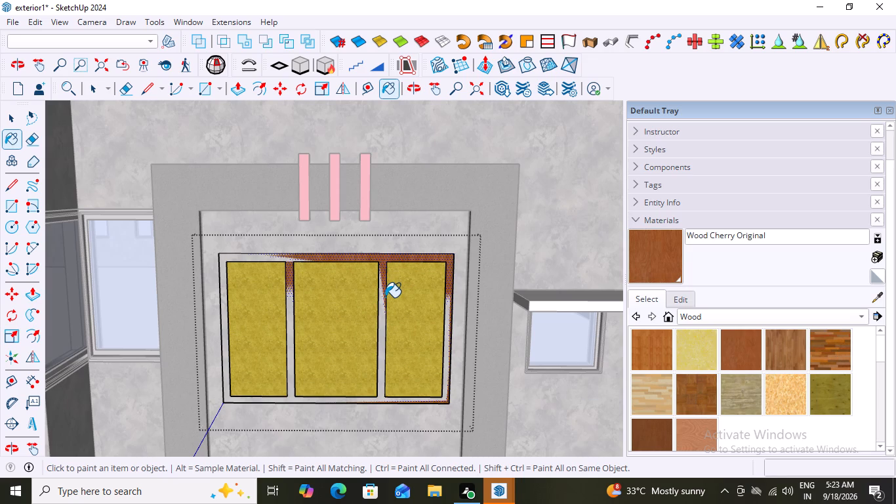
key("space")
left_click(563, 179)
scroll(491, 264, "down", 2)
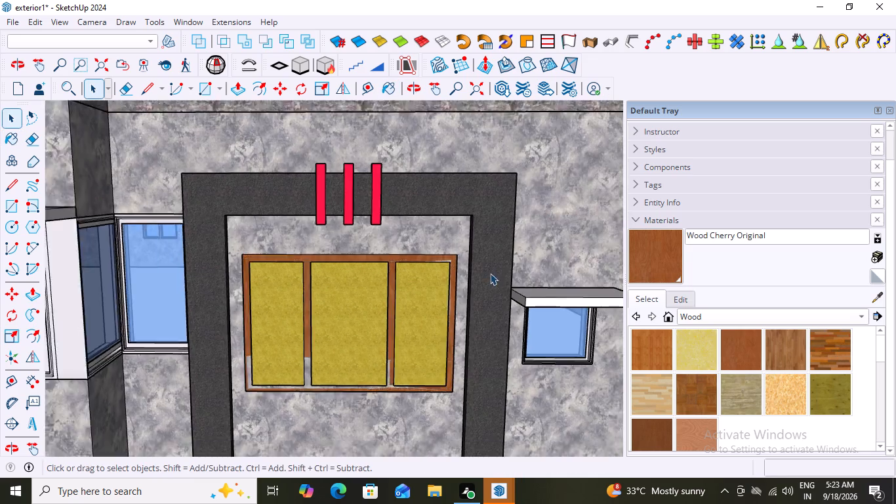
Inspect the repainted entrance window up close and compare it with the whole facade from the front and side.
scroll(490, 273, "down", 6)
scroll(423, 343, "down", 14)
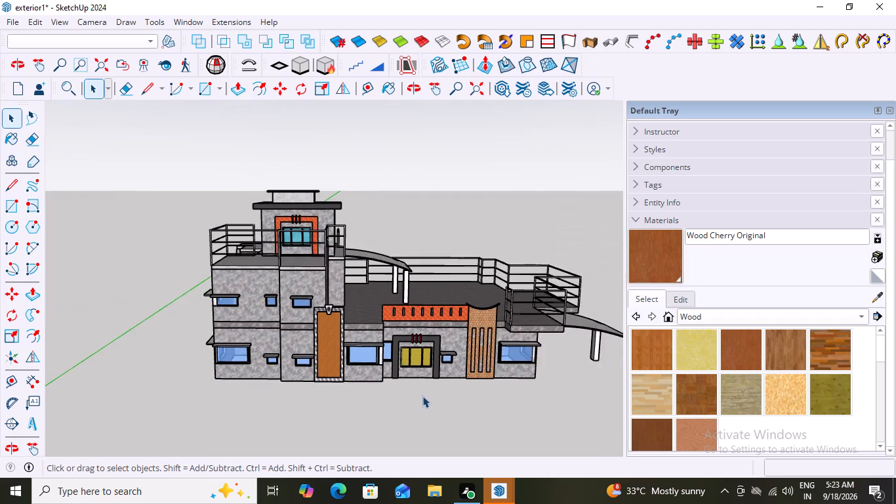
middle_click_drag(423, 396, 432, 369)
scroll(441, 393, "up", 14)
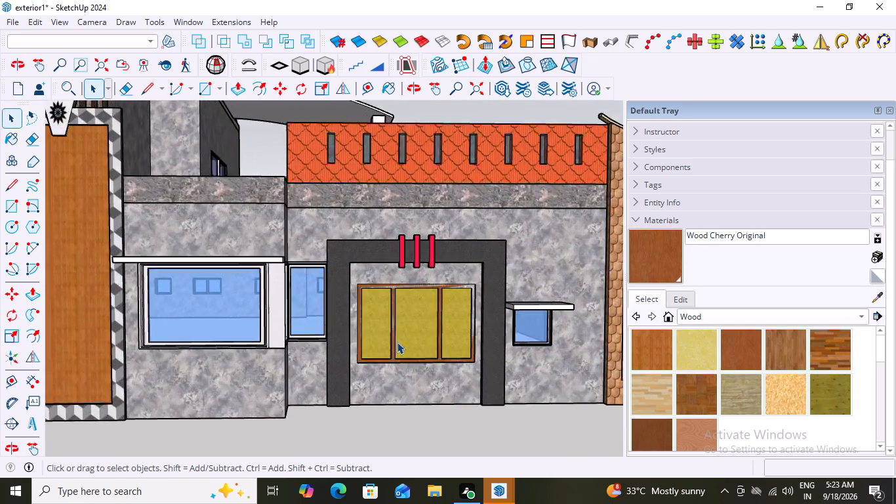
scroll(397, 342, "up", 3)
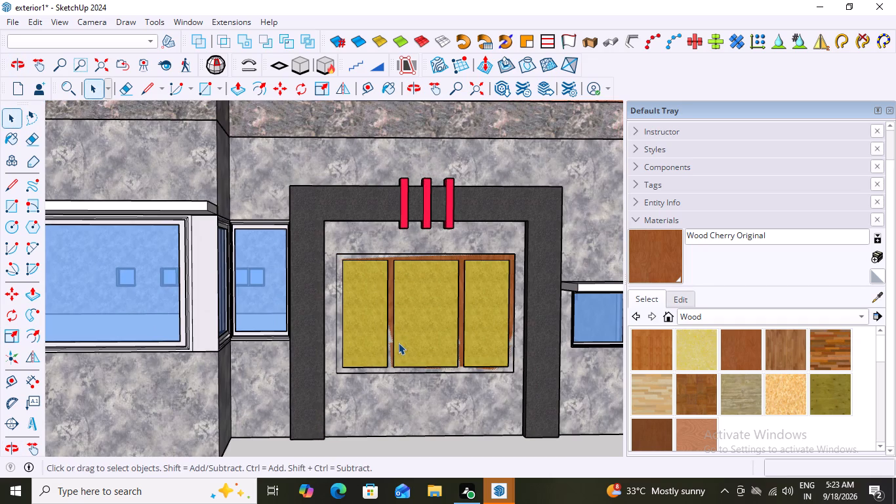
scroll(398, 343, "down", 20)
middle_click_drag(445, 413, 408, 414)
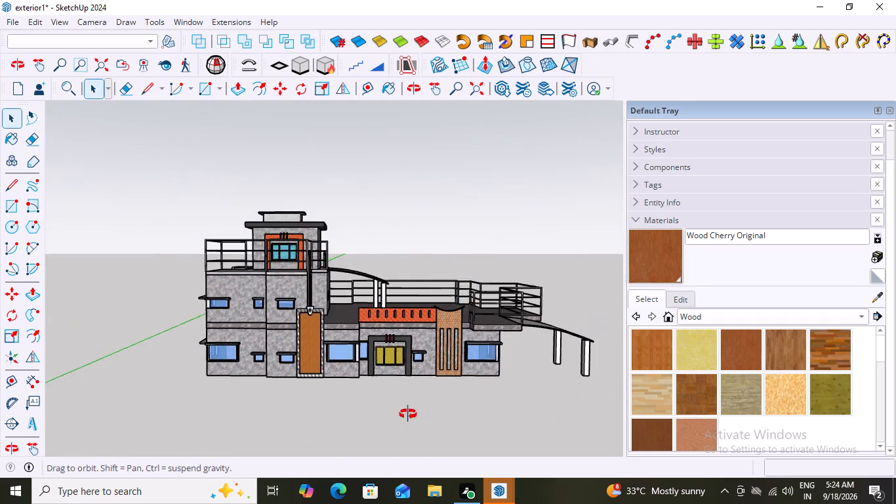
middle_click_drag(408, 414, 450, 406)
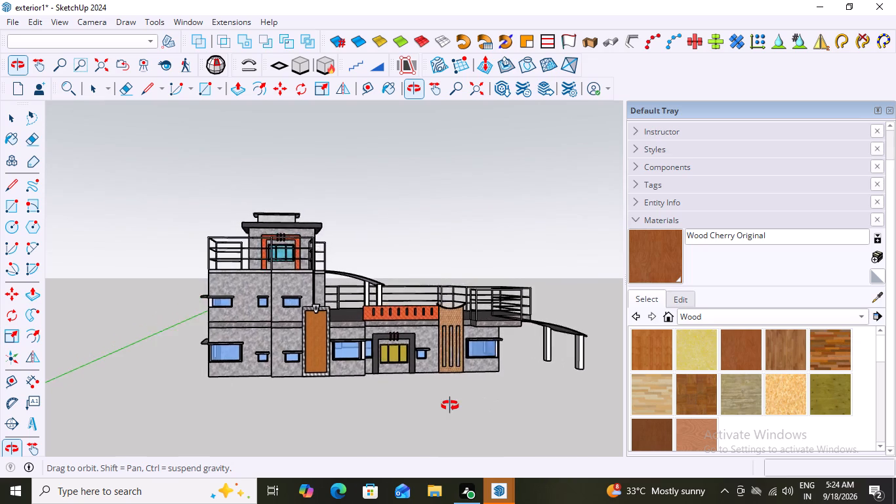
middle_click_drag(450, 406, 428, 406)
scroll(385, 325, "up", 8)
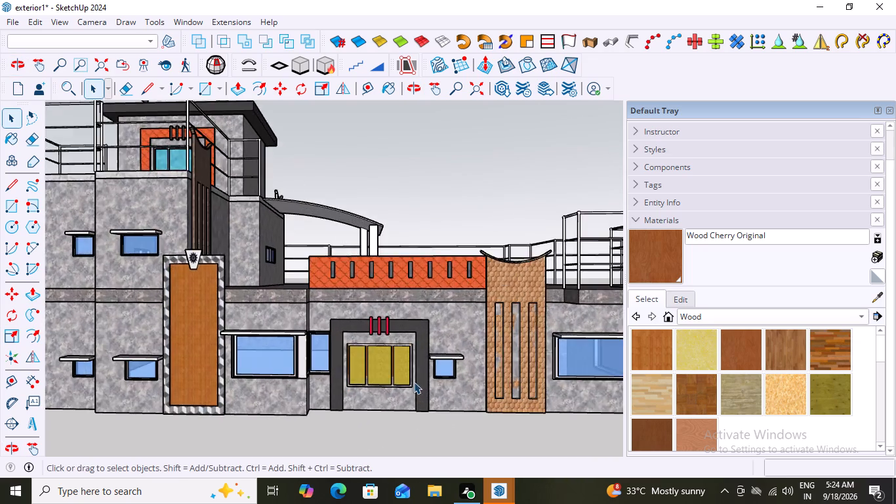
scroll(401, 343, "up", 16)
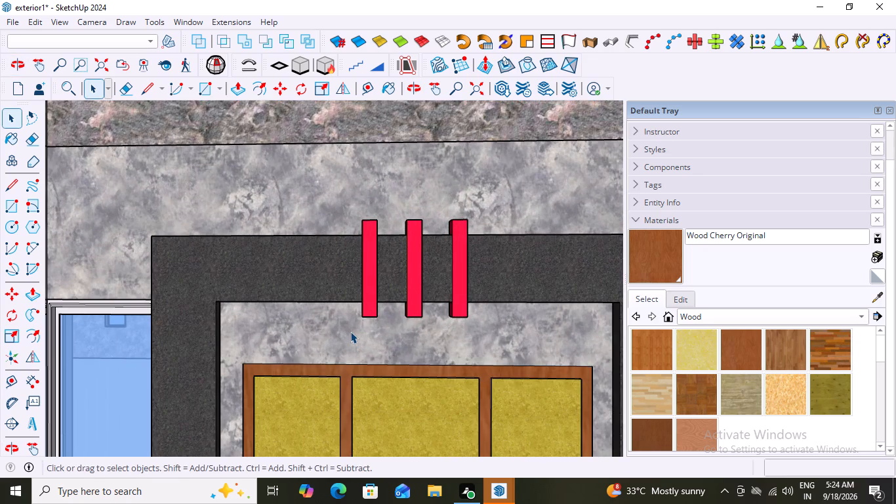
scroll(415, 308, "down", 18)
scroll(386, 342, "down", 3)
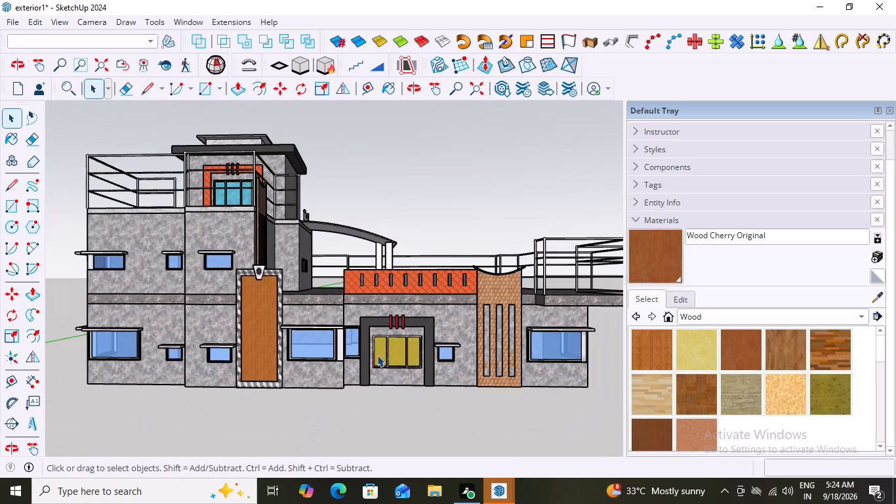
middle_click_drag(426, 365, 213, 360)
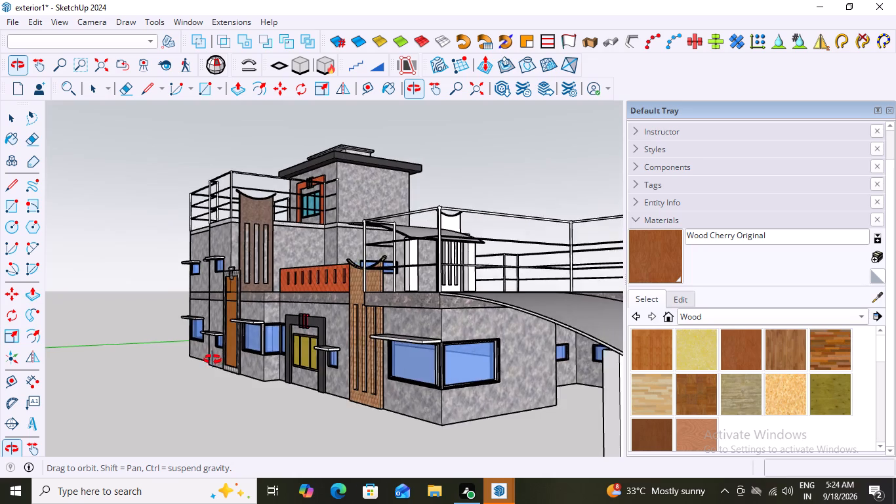
middle_click_drag(213, 360, 449, 377)
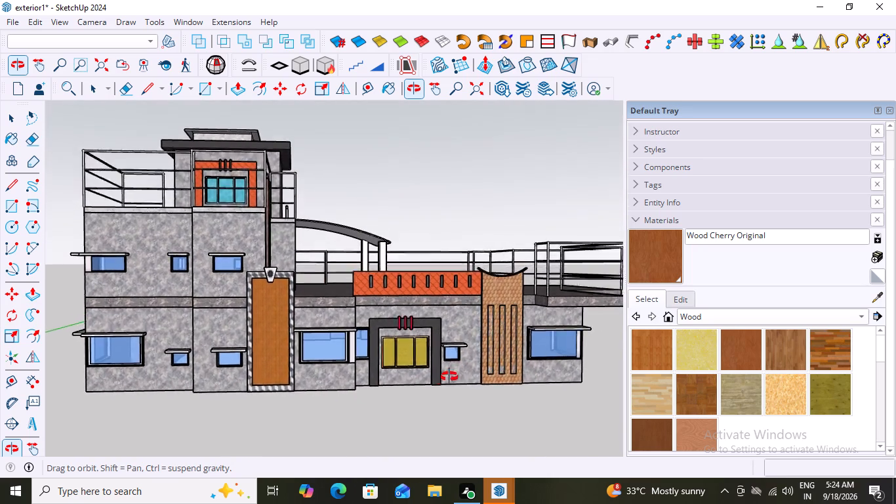
middle_click_drag(449, 377, 421, 407)
Paint the slotted, curved-top panel above the tall wood panel with Wood Bamboo from the Wood materials.
scroll(347, 242, "up", 3)
scroll(274, 273, "up", 2)
middle_click_drag(412, 253, 345, 268)
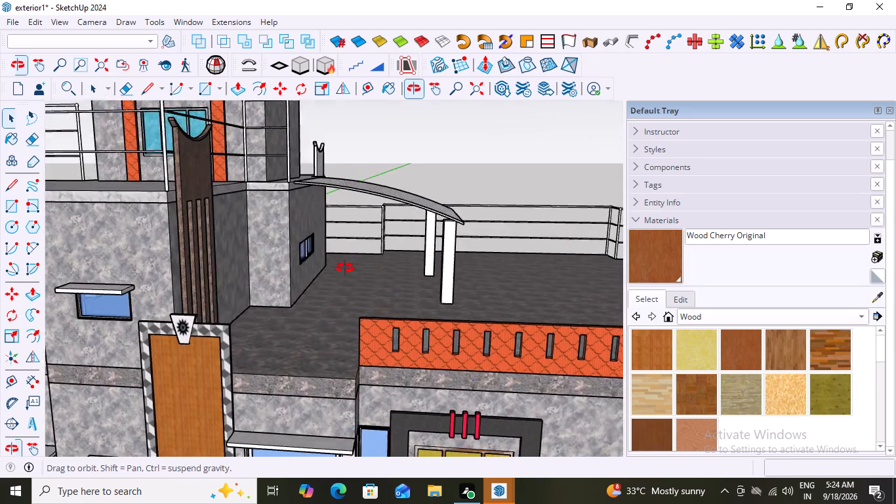
middle_click_drag(345, 268, 325, 283)
scroll(173, 213, "up", 6)
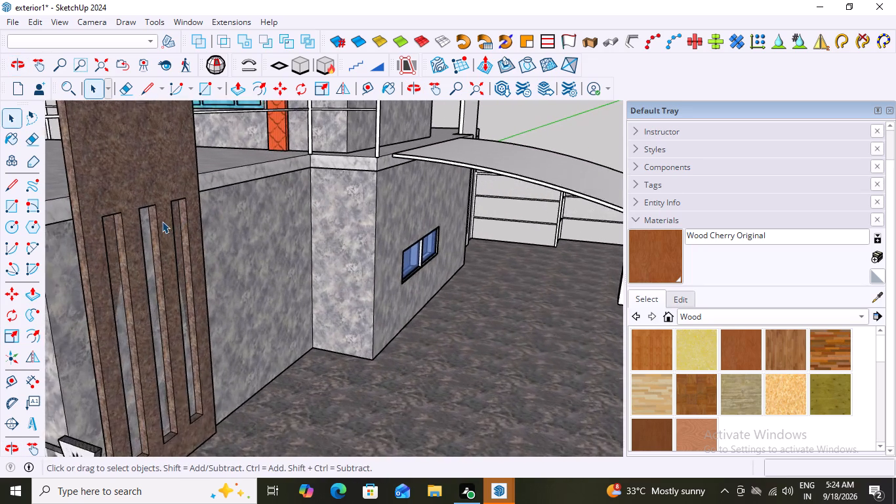
scroll(162, 221, "up", 2)
triple_click(142, 168)
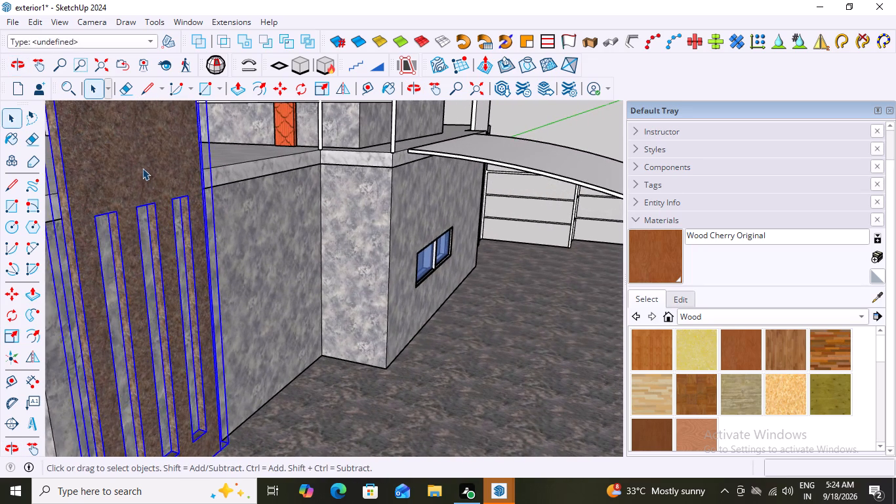
double_click(142, 168)
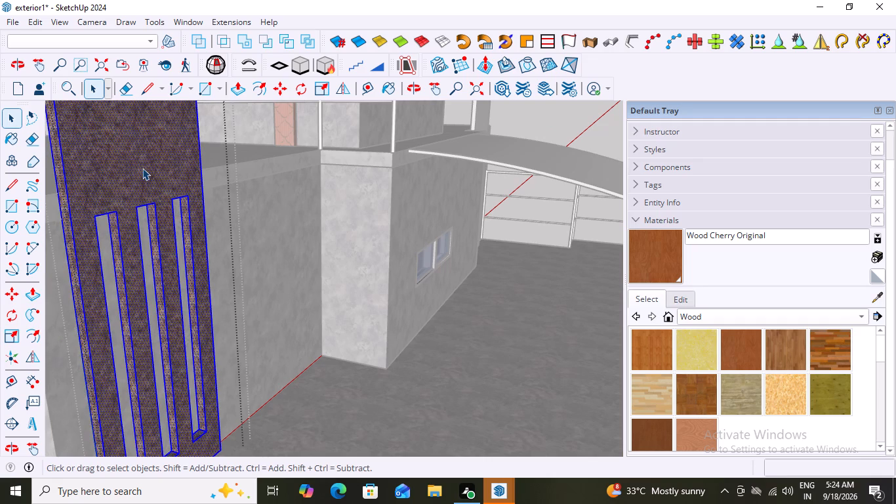
scroll(142, 168, "down", 6)
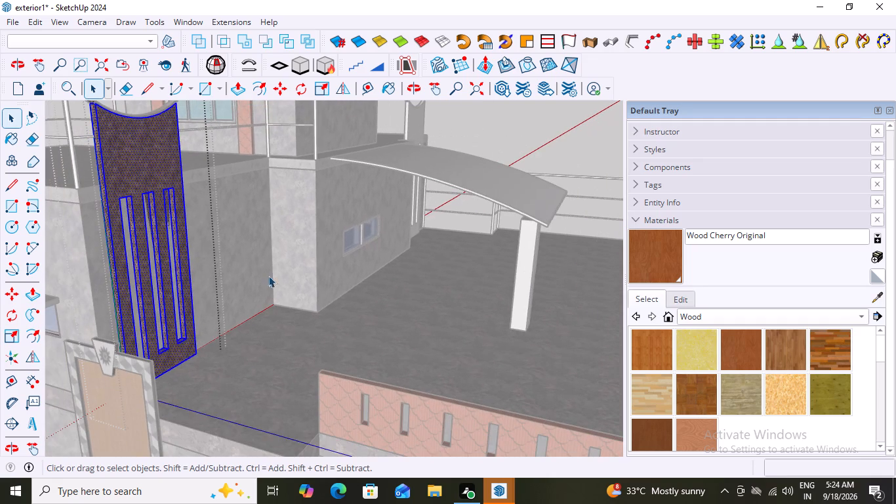
left_click(655, 353)
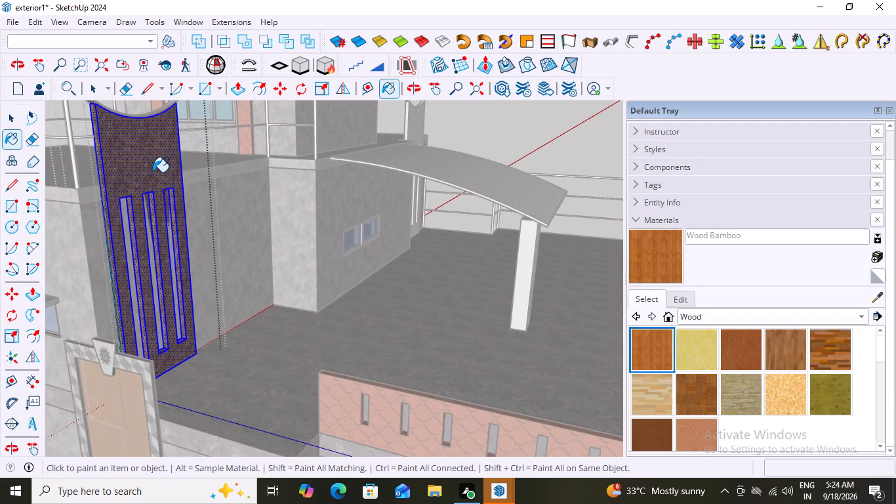
left_click(153, 172)
scroll(193, 211, "down", 7)
middle_click_drag(279, 272, 339, 283)
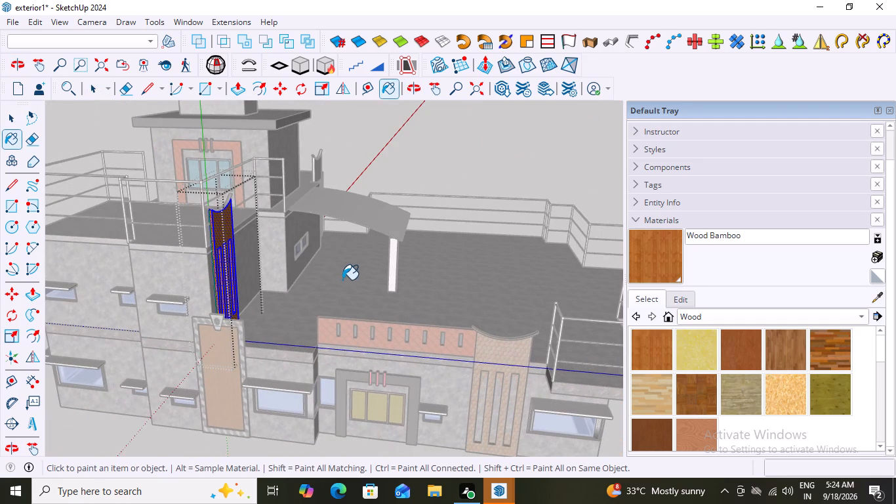
key("space")
left_click(438, 153)
middle_click_drag(294, 268, 313, 255)
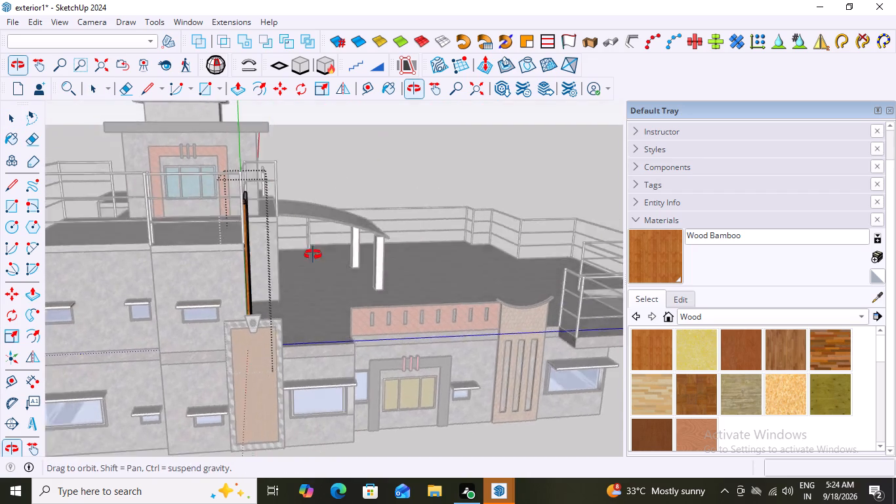
Leave the group and inspect the repainted slotted panel from the front and from the roof terrace side.
middle_click_drag(313, 255, 253, 265)
scroll(260, 261, "down", 3)
key("space")
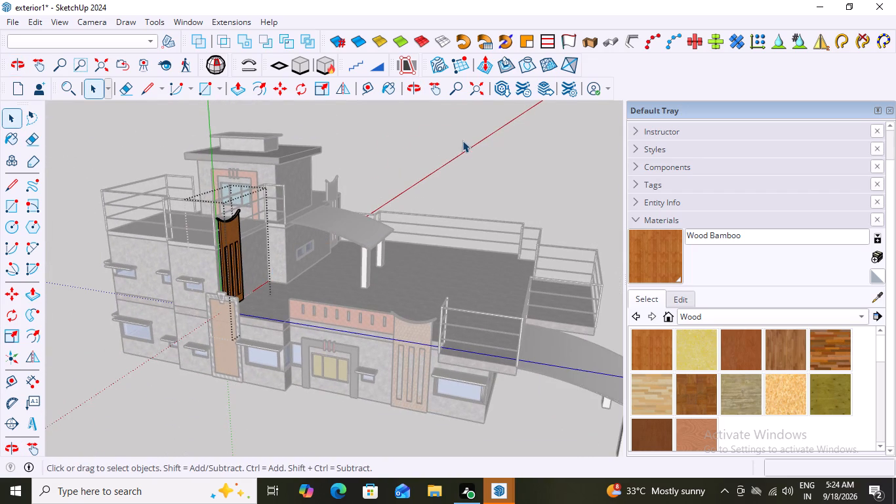
left_click(462, 140)
middle_click_drag(385, 262, 472, 251)
scroll(472, 249, "down", 2)
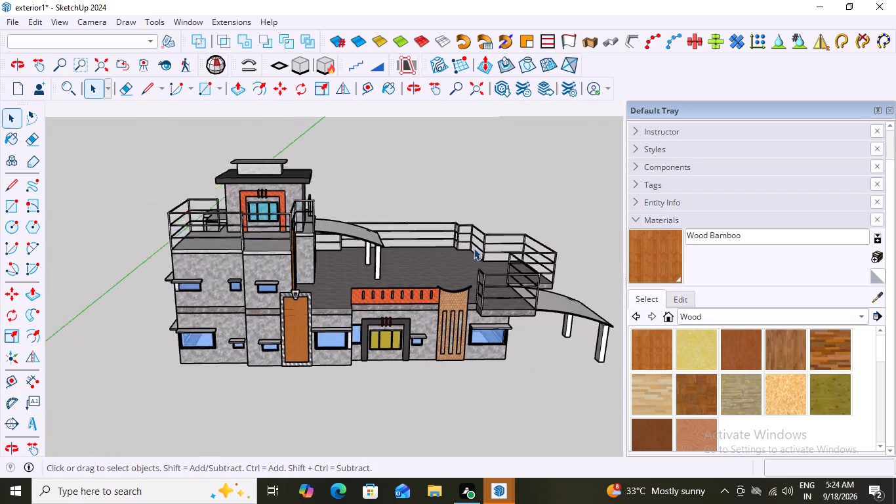
scroll(474, 248, "down", 1)
middle_click_drag(347, 247, 129, 262)
middle_click_drag(424, 260, 351, 263)
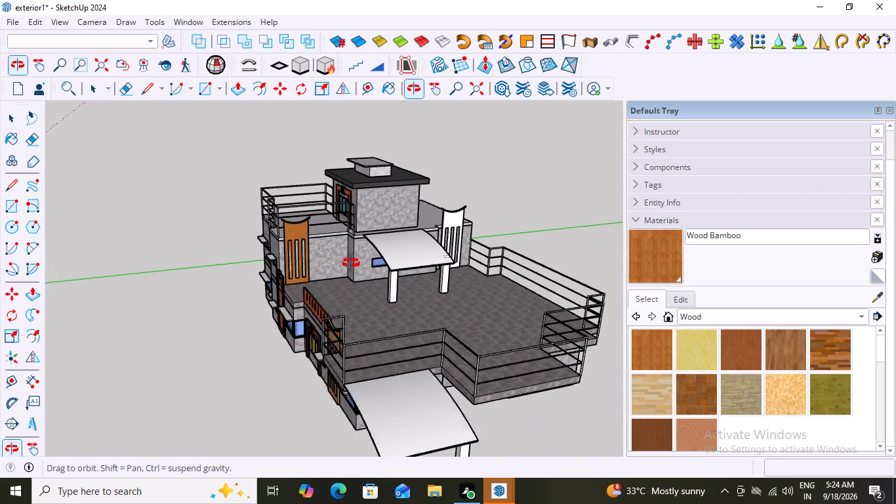
middle_click_drag(351, 263, 350, 263)
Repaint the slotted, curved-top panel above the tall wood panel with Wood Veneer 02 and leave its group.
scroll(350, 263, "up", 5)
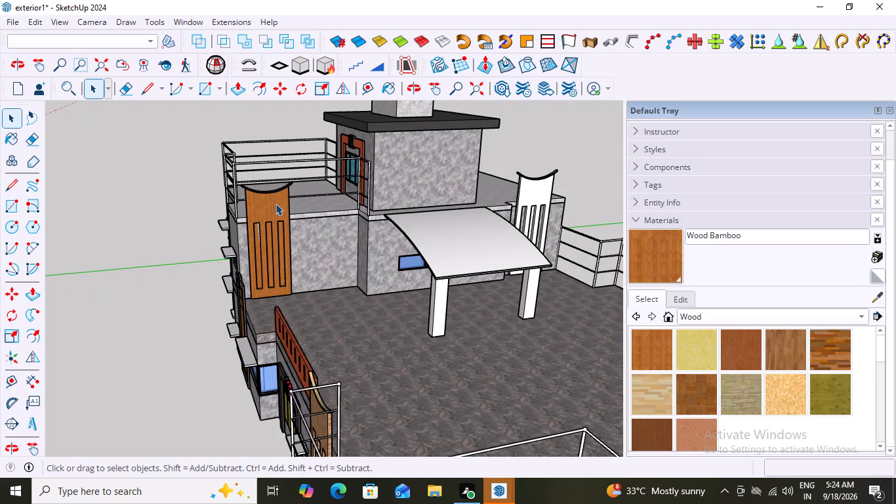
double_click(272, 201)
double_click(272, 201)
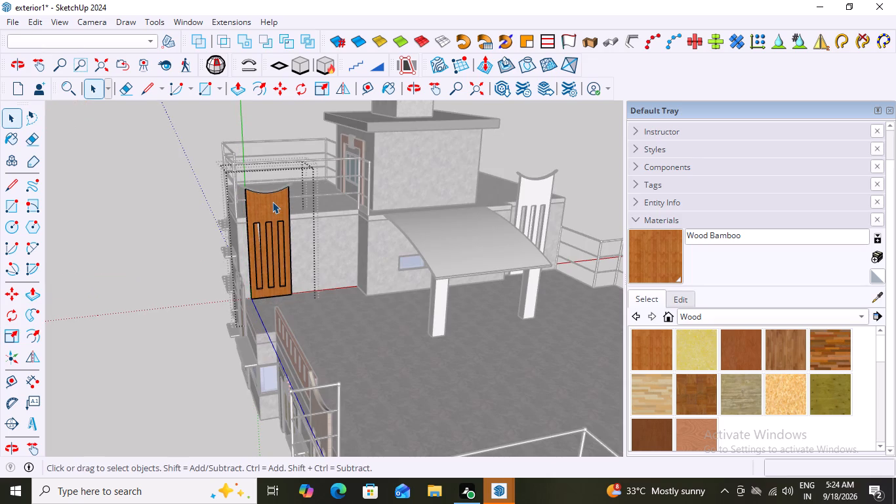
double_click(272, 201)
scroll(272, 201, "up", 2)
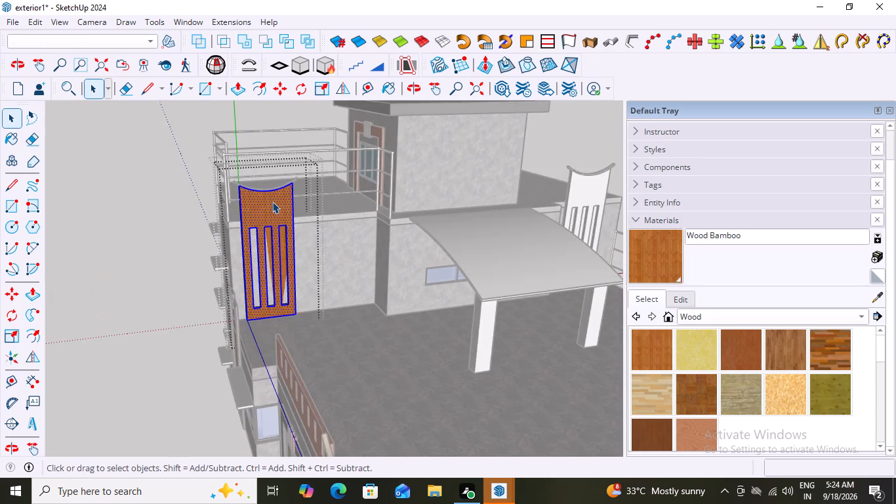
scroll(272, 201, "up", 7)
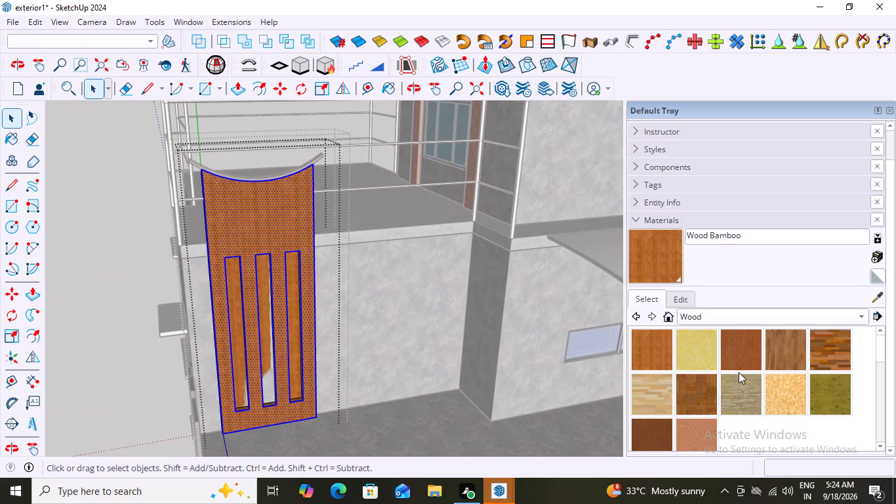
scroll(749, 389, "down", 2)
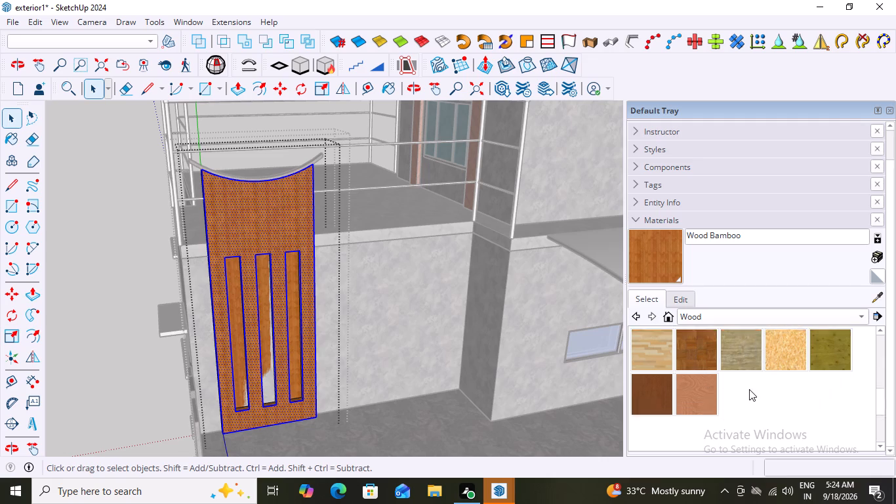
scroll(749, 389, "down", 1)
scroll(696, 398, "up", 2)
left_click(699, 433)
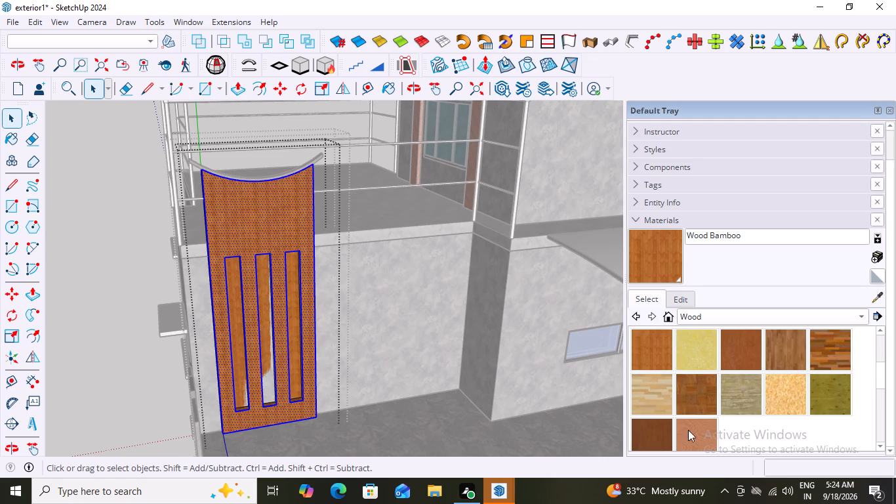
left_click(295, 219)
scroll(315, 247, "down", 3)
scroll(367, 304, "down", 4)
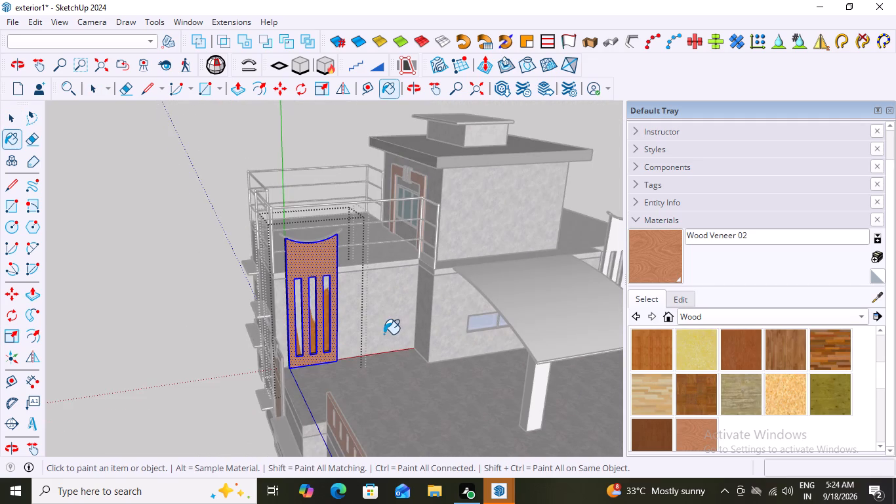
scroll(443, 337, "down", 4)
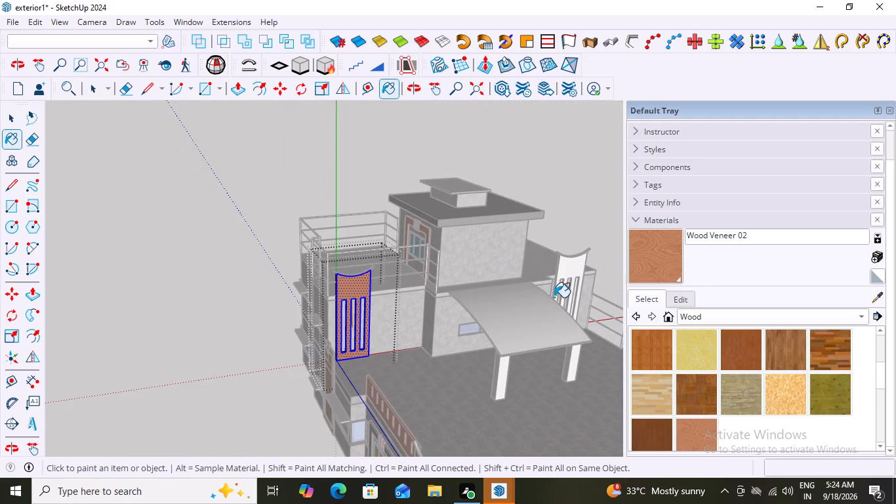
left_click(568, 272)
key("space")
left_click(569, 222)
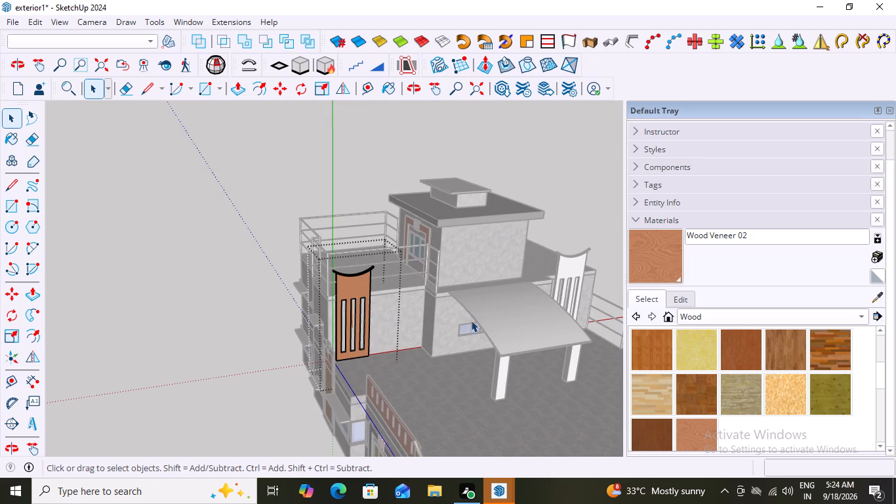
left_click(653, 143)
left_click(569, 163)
Paint the unpainted white slotted panel beyond the upper curved canopy with Wood Lumber ButtJoined and leave its group.
middle_click_drag(412, 290, 499, 301)
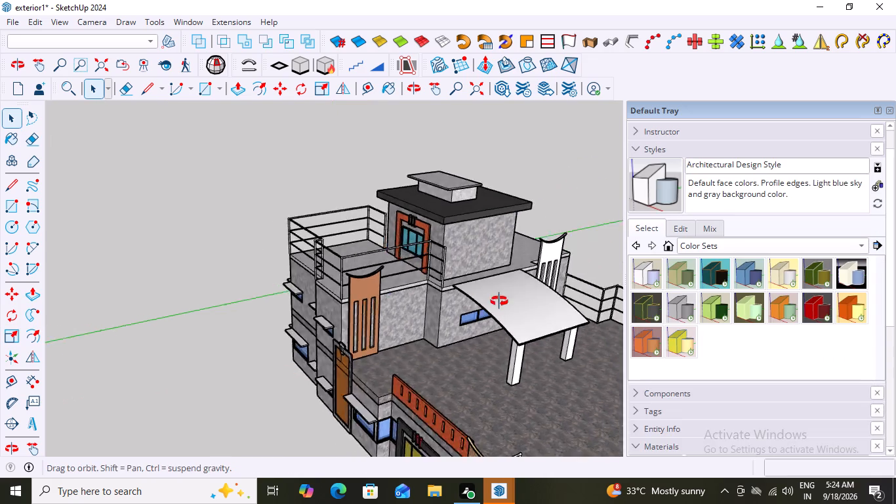
middle_click_drag(499, 301, 668, 285)
middle_click_drag(508, 301, 236, 300)
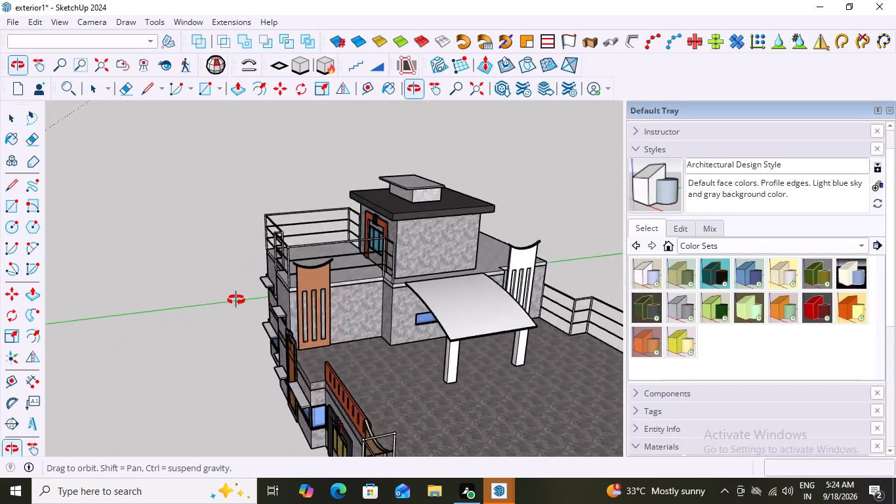
middle_click_drag(236, 300, 164, 283)
scroll(590, 323, "up", 2)
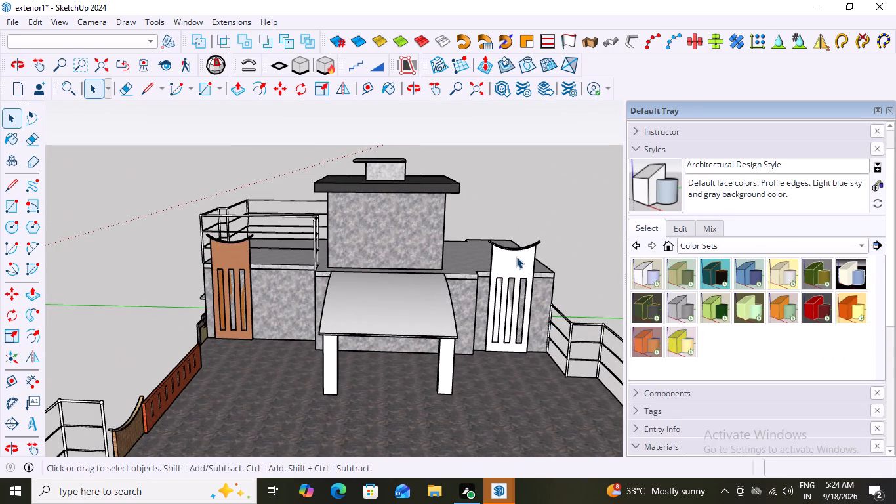
left_click(518, 253)
double_click(516, 261)
left_click(516, 261)
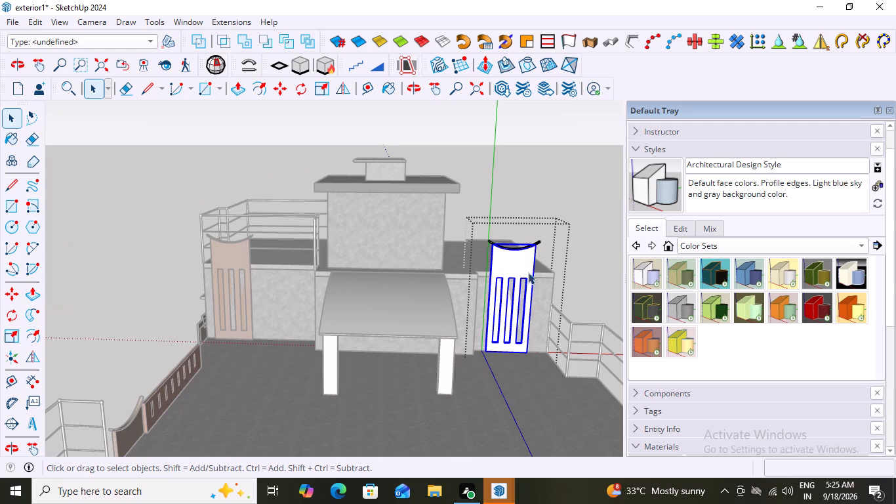
scroll(716, 370, "down", 4)
scroll(687, 291, "up", 4)
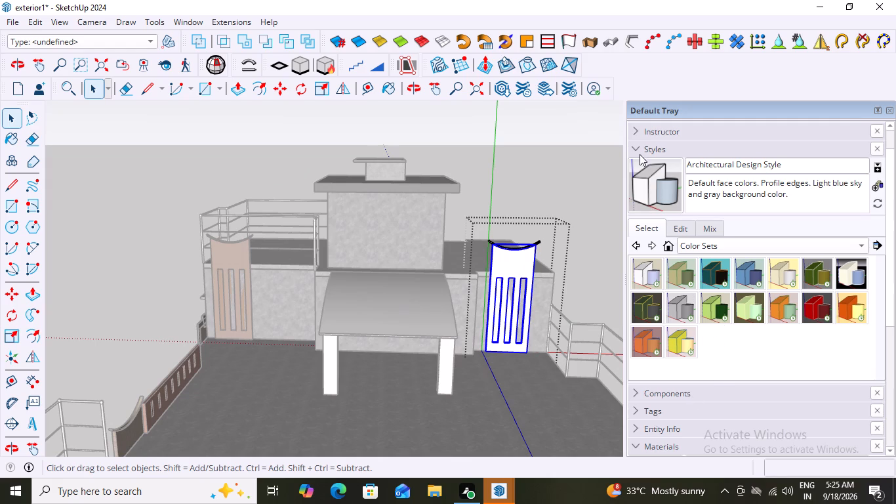
left_click(637, 148)
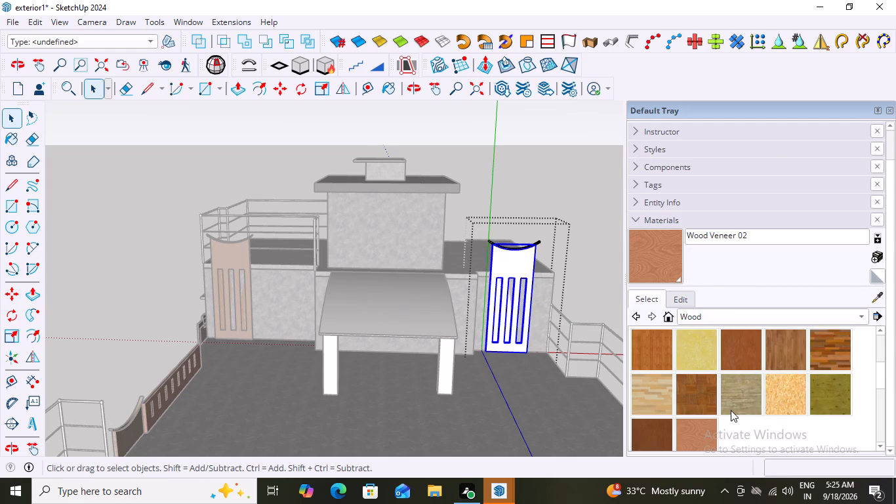
left_click(743, 397)
left_click(512, 268)
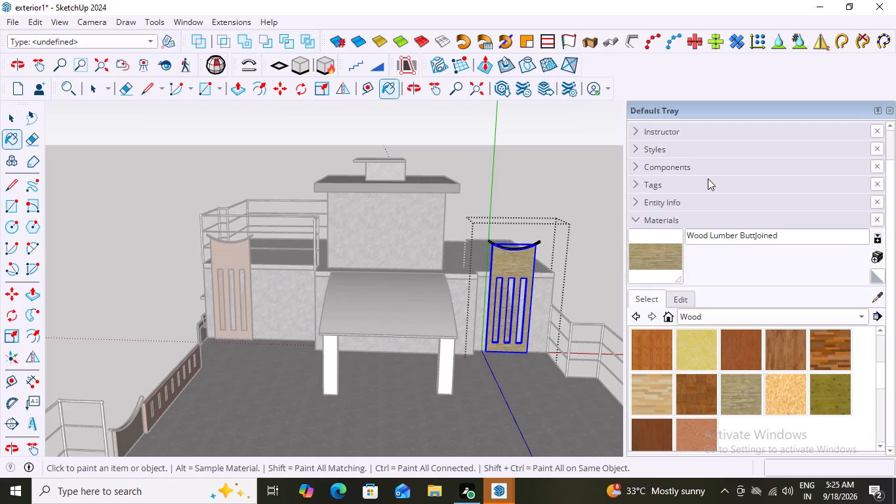
key("space")
left_click(572, 177)
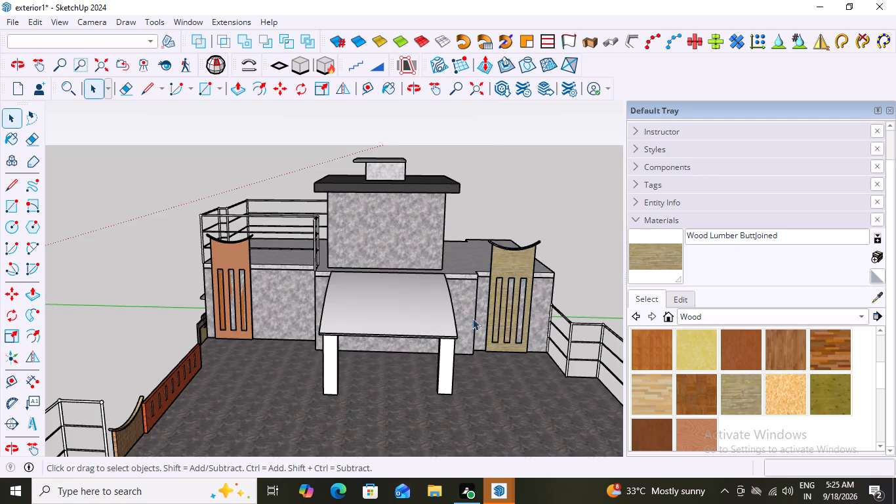
Repaint the slotted, curved-top panel above the tall wood panel with Wood Lumber ButtJoined and leave its nested groups.
middle_click_drag(491, 323, 638, 320)
middle_click_drag(323, 331, 385, 356)
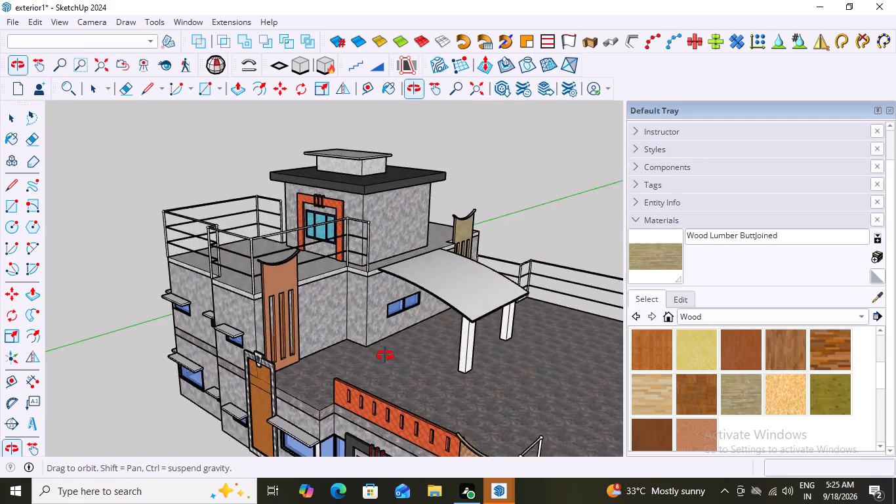
middle_click_drag(385, 356, 393, 356)
middle_click(393, 356)
scroll(300, 350, "up", 5)
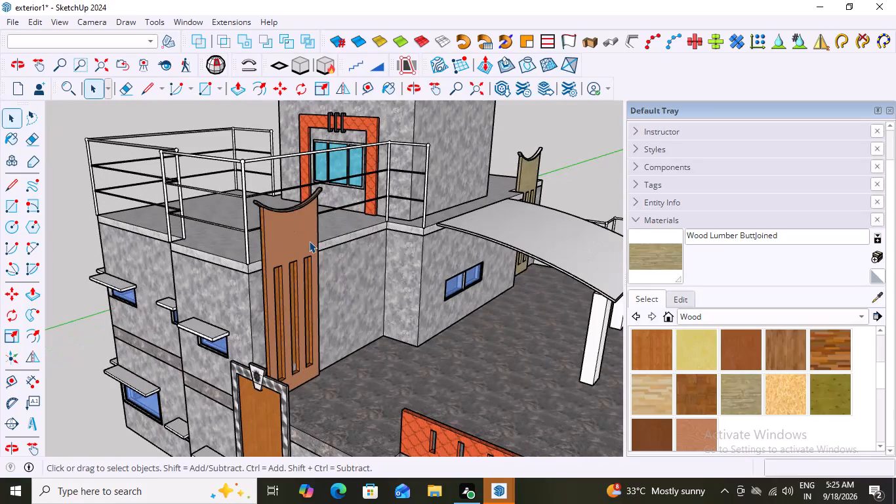
triple_click(304, 239)
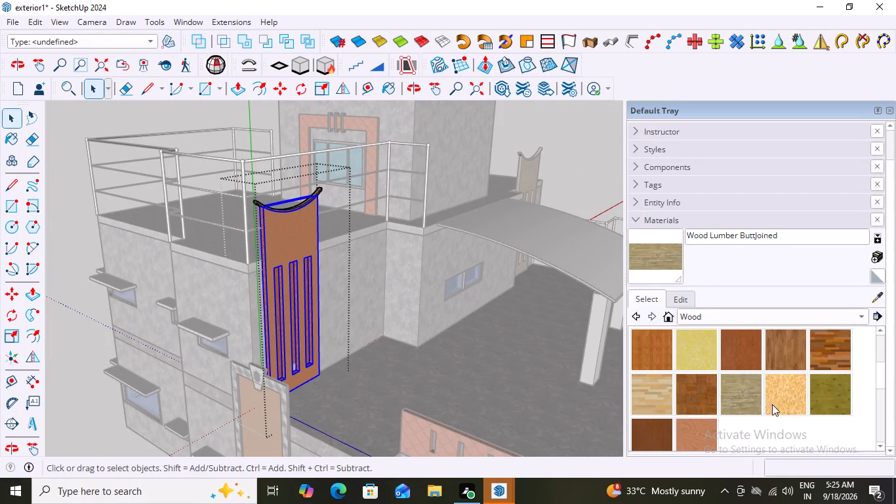
left_click(745, 396)
left_click(295, 245)
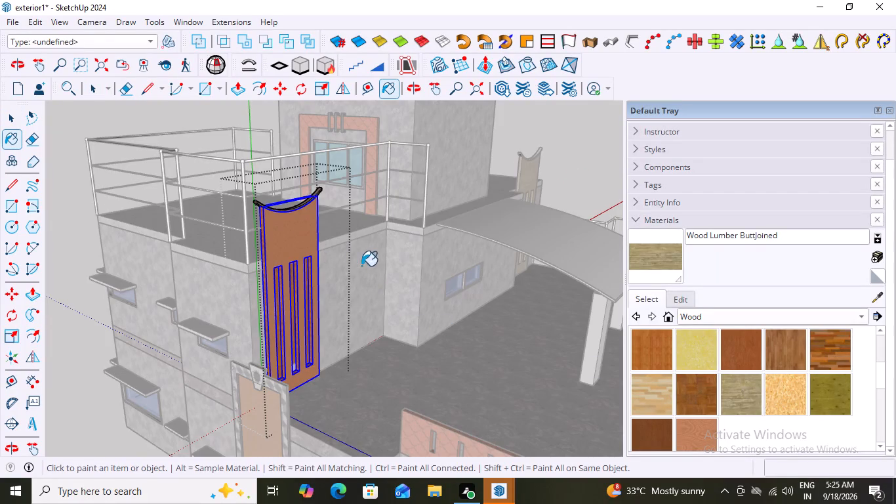
left_click(295, 245)
key("space")
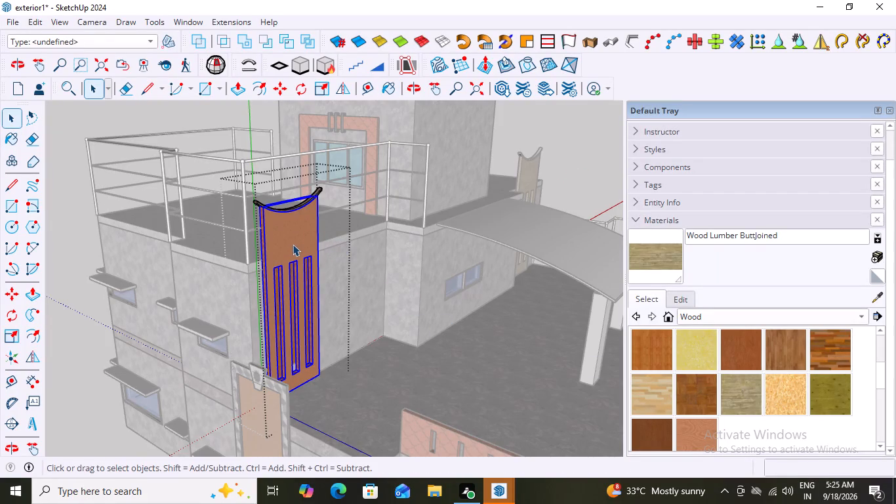
left_click(292, 241)
double_click(292, 241)
left_click(292, 241)
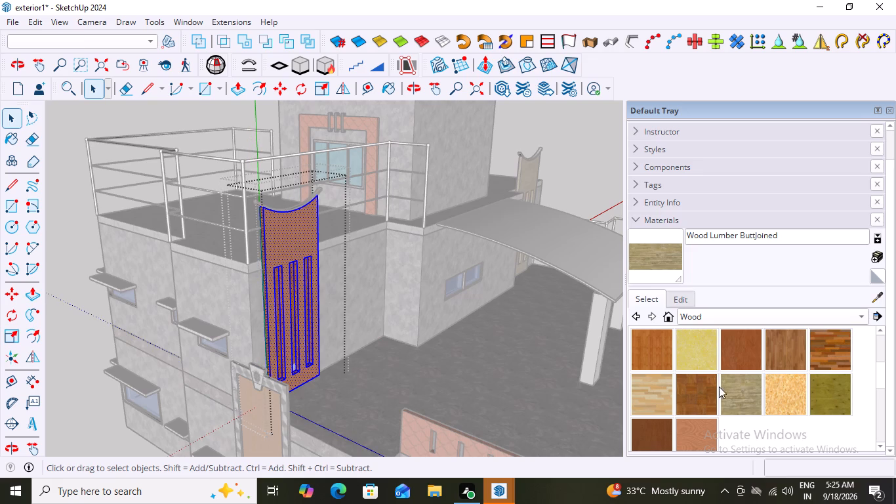
left_click(743, 395)
left_click(283, 246)
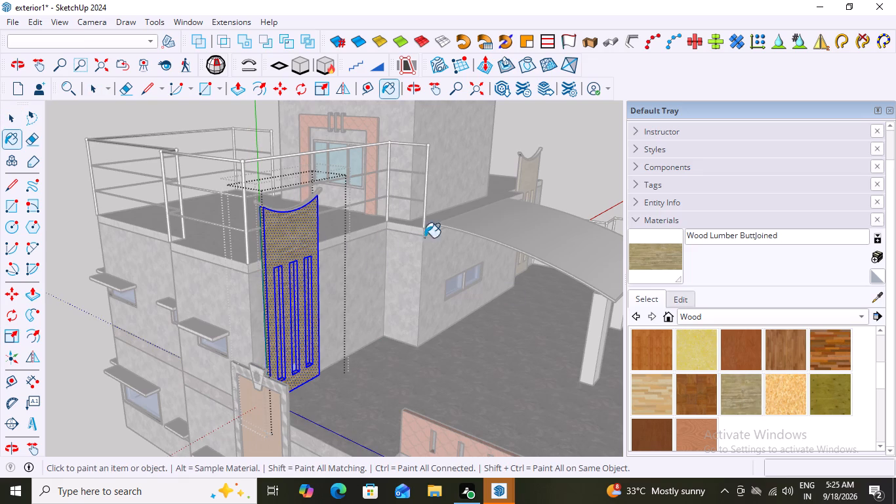
key("space")
left_click(566, 173)
scroll(519, 264, "down", 3)
middle_click_drag(474, 278, 541, 303)
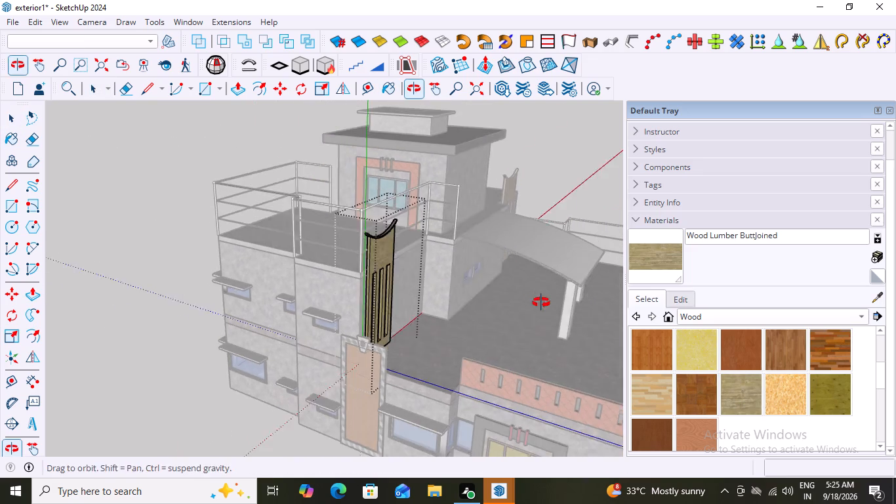
middle_click_drag(541, 303, 565, 305)
key("space")
left_click(530, 163)
Examine the whole house from the front, both sides and above to judge the matching slotted panels.
middle_click_drag(504, 287, 568, 278)
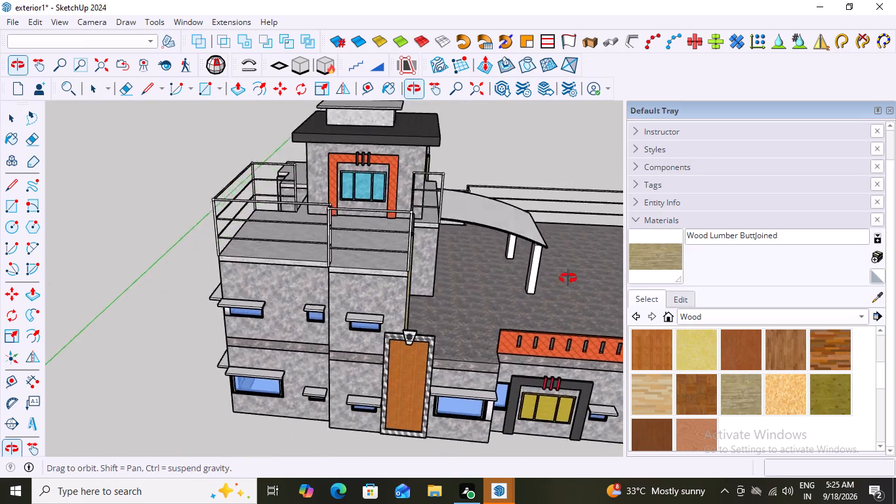
middle_click_drag(568, 278, 619, 264)
scroll(620, 263, "down", 3)
scroll(525, 270, "down", 4)
scroll(522, 331, "down", 4)
middle_click_drag(569, 352, 500, 266)
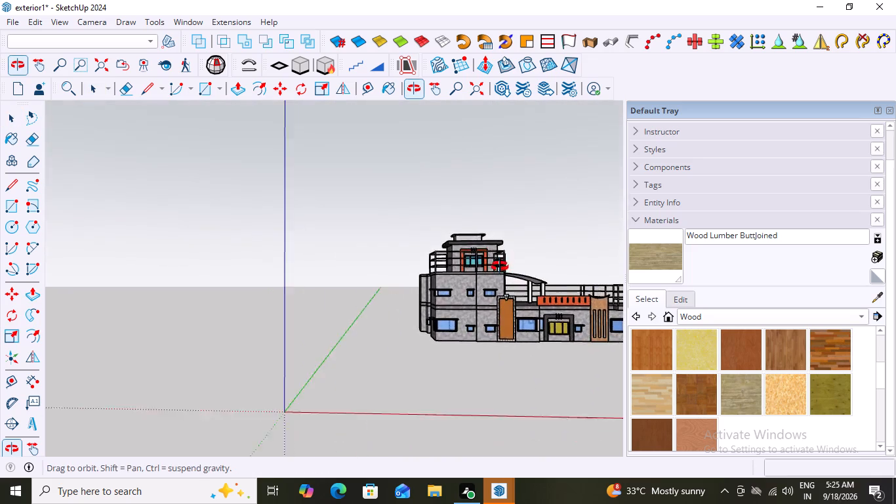
middle_click_drag(500, 266, 472, 303)
scroll(467, 293, "down", 9)
scroll(694, 366, "up", 3)
scroll(594, 350, "up", 6)
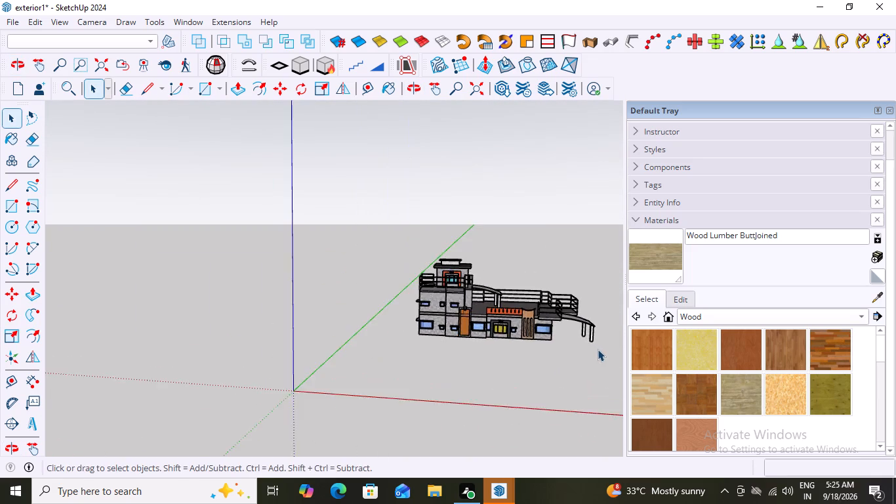
scroll(598, 349, "up", 7)
middle_click_drag(443, 320, 493, 347)
scroll(493, 347, "up", 2)
middle_click_drag(382, 310, 180, 304)
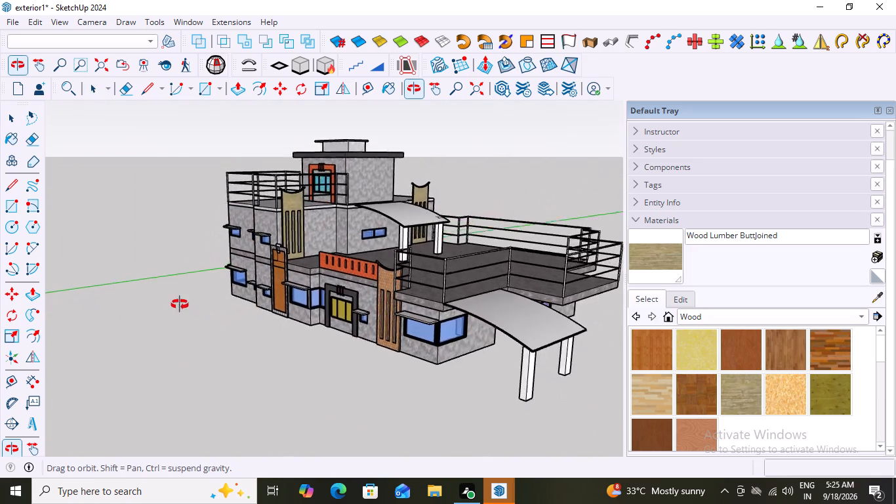
middle_click_drag(180, 304, 581, 316)
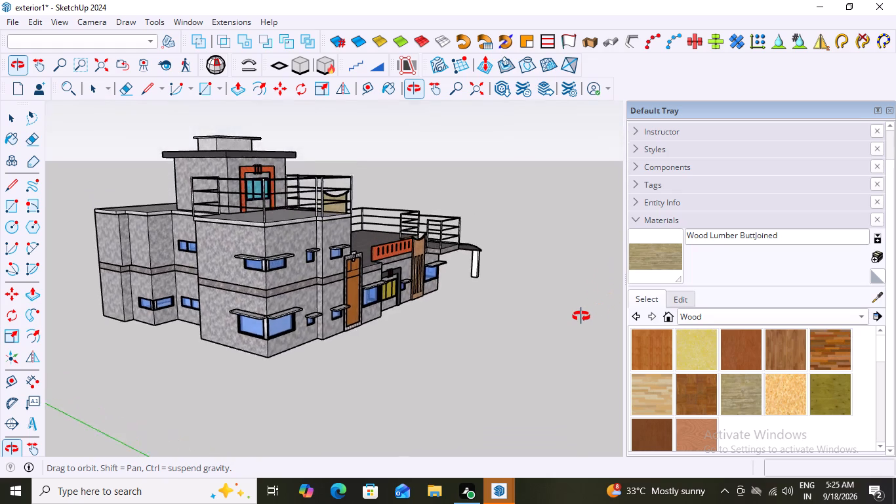
middle_click_drag(581, 316, 361, 368)
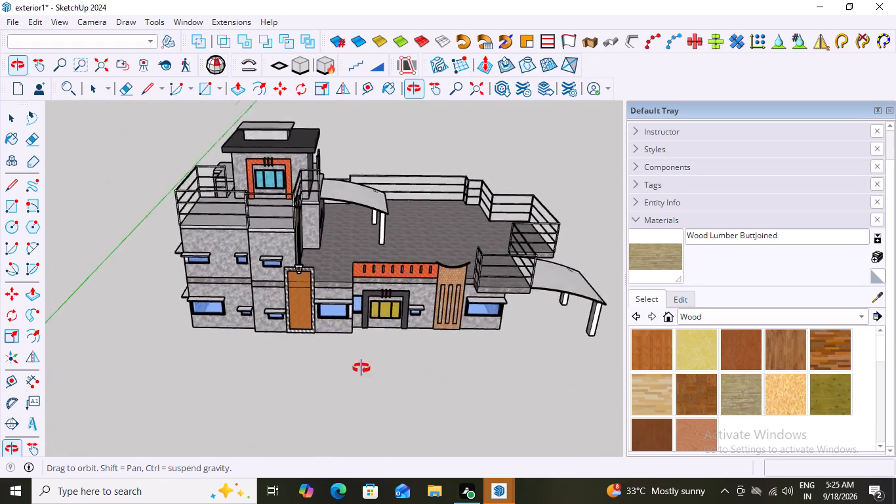
Examine the painted house from the front, the curved-canopy side and slightly above to review its finished materials.
middle_click_drag(361, 368, 121, 294)
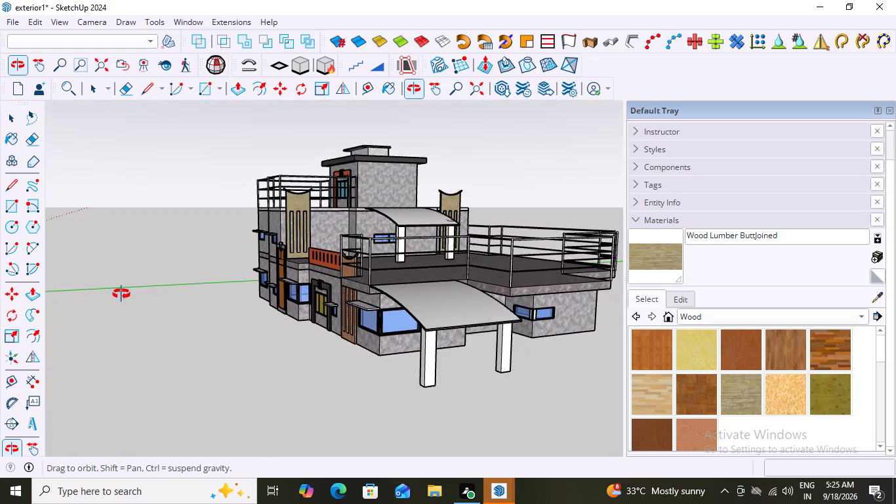
middle_click_drag(121, 294, 148, 316)
middle_click_drag(319, 340, 342, 368)
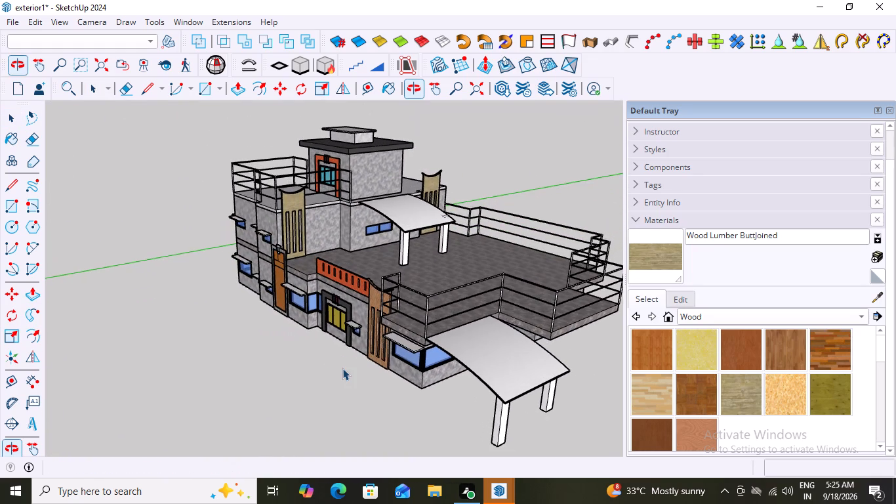
scroll(284, 328, "up", 3)
scroll(290, 329, "down", 4)
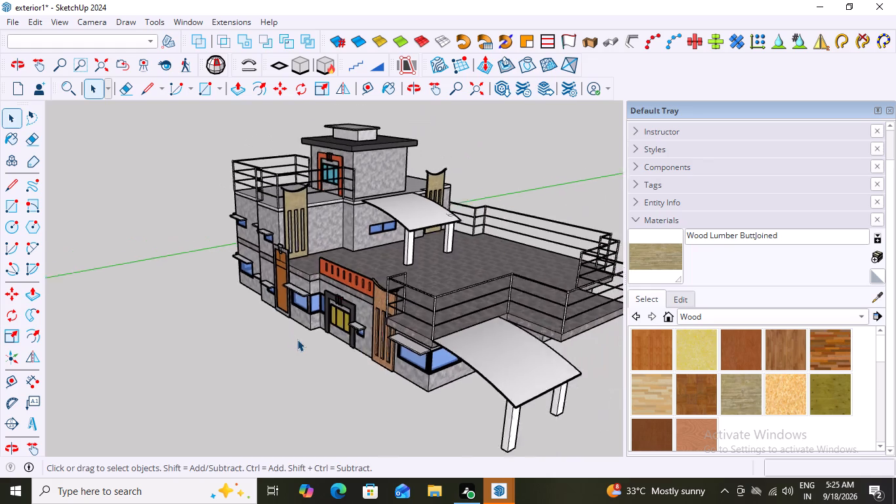
middle_click_drag(300, 344, 523, 366)
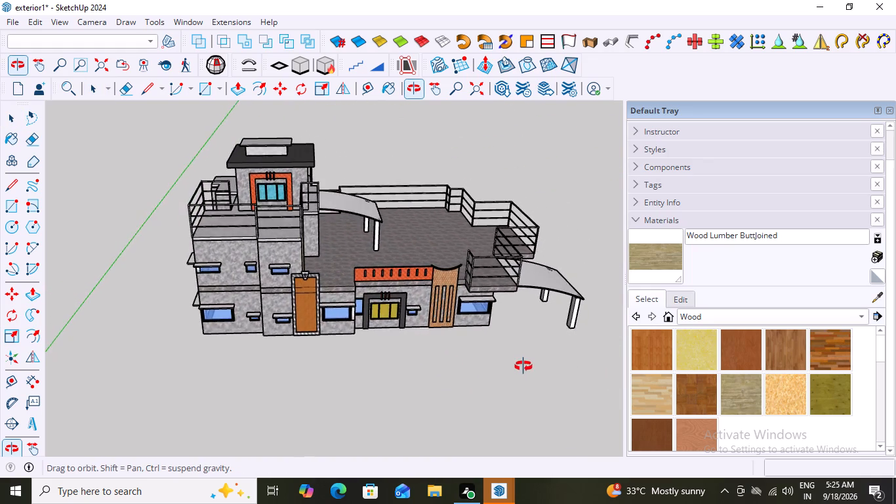
middle_click_drag(523, 366, 514, 361)
scroll(514, 361, "up", 1)
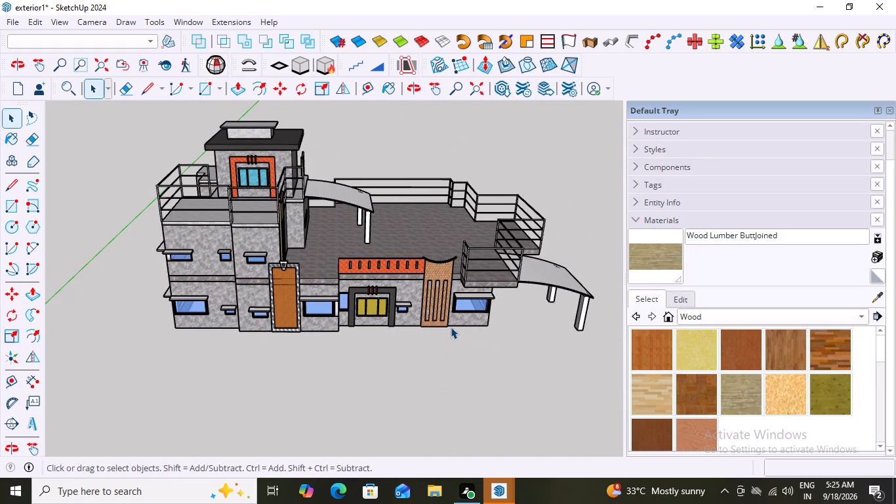
middle_click_drag(451, 327, 457, 327)
scroll(451, 327, "up", 1)
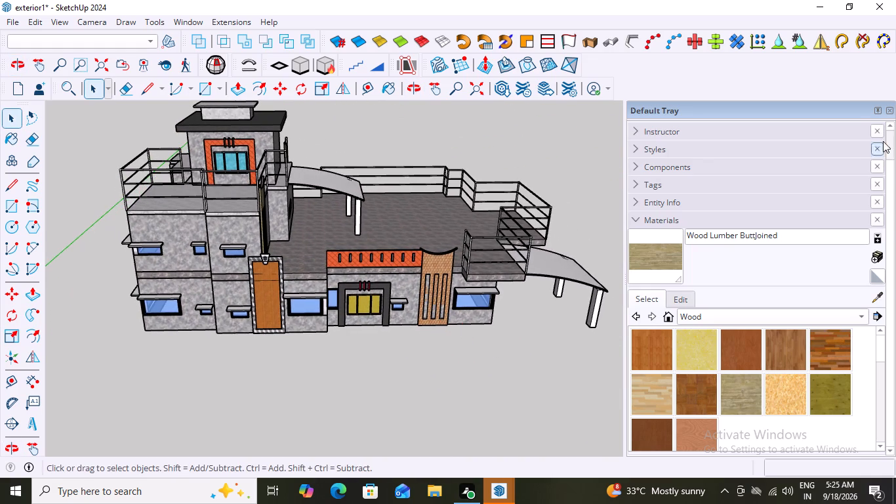
Close the Default Tray and fit the whole house into the enlarged drawing area, seen from the front.
left_click(890, 108)
scroll(741, 236, "down", 3)
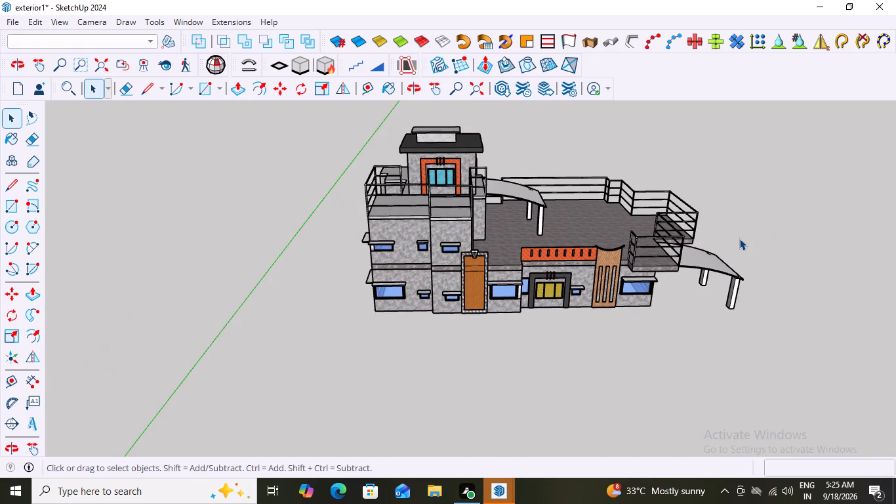
scroll(739, 238, "down", 2)
left_click(98, 64)
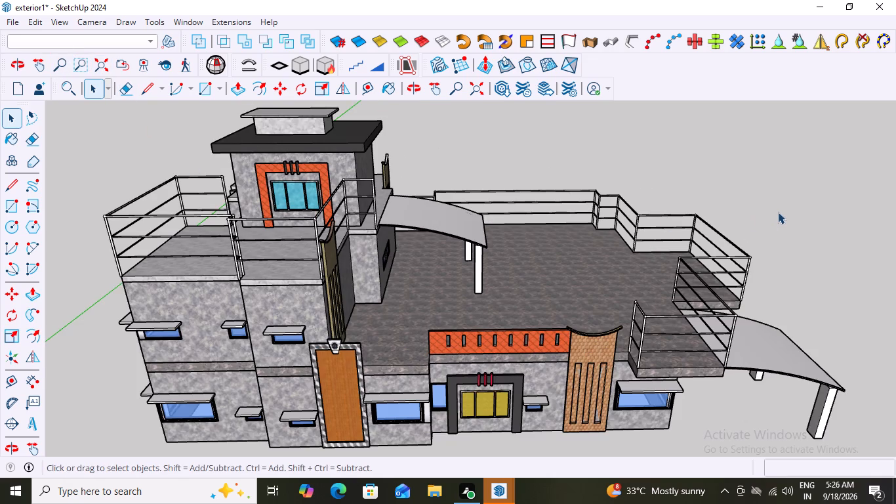
scroll(778, 212, "down", 1)
middle_click_drag(658, 171, 659, 159)
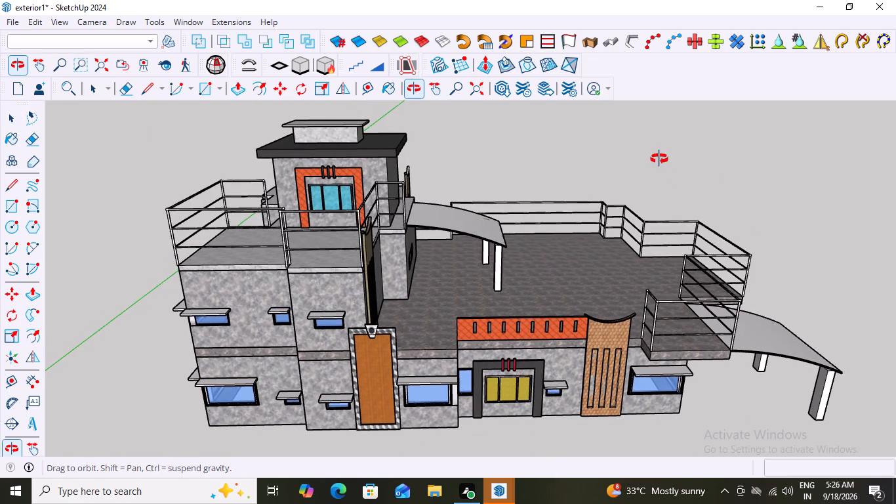
middle_click_drag(659, 159, 640, 137)
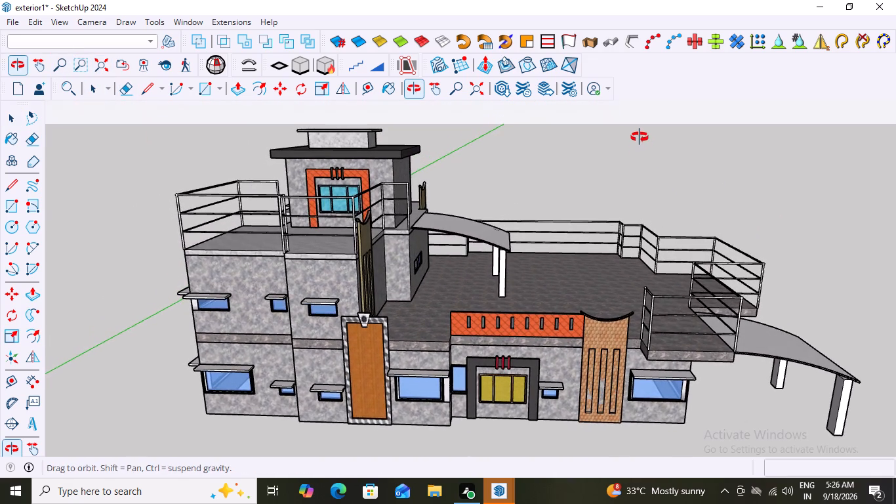
middle_click_drag(640, 137, 642, 144)
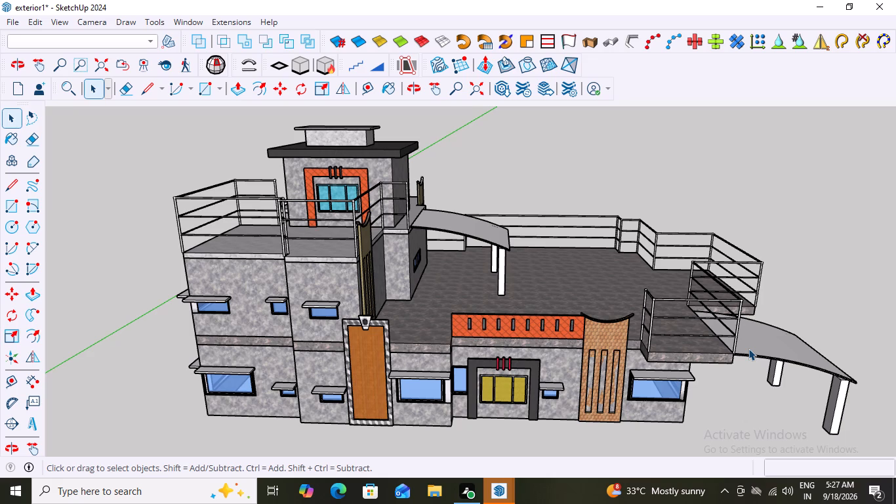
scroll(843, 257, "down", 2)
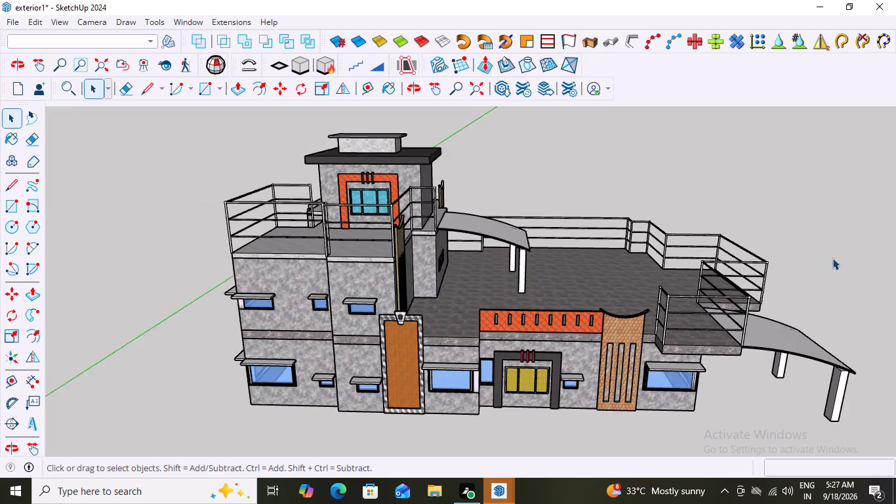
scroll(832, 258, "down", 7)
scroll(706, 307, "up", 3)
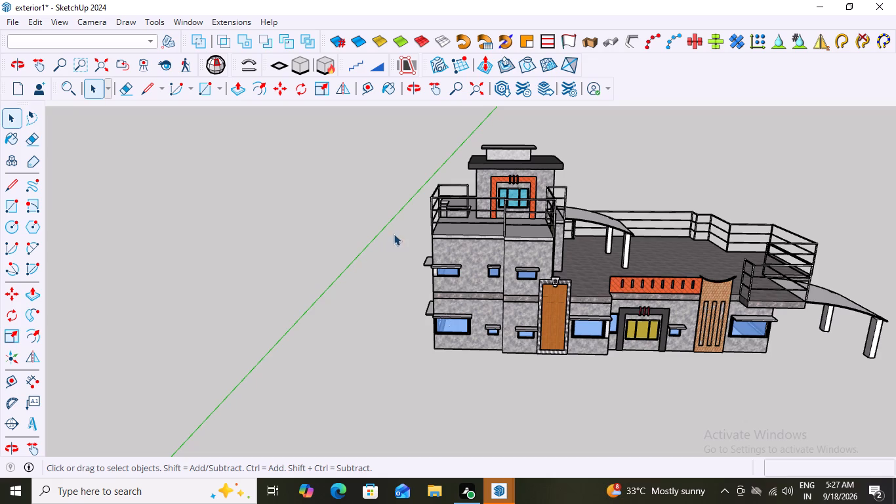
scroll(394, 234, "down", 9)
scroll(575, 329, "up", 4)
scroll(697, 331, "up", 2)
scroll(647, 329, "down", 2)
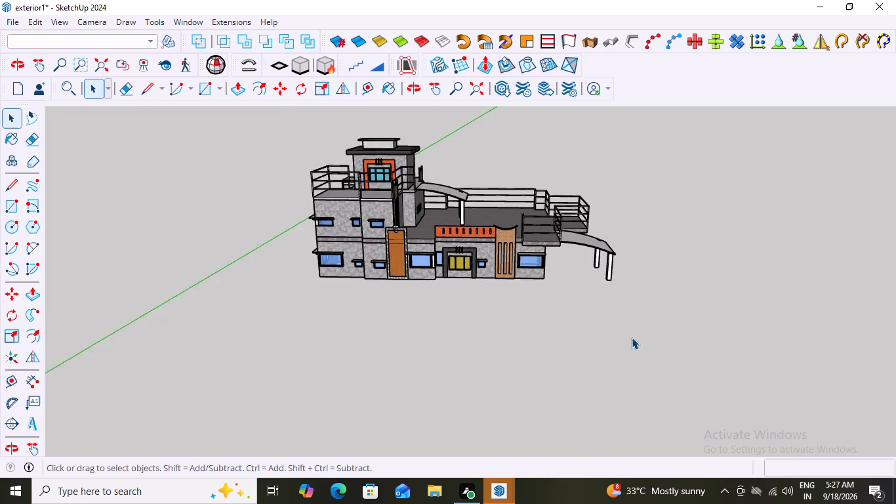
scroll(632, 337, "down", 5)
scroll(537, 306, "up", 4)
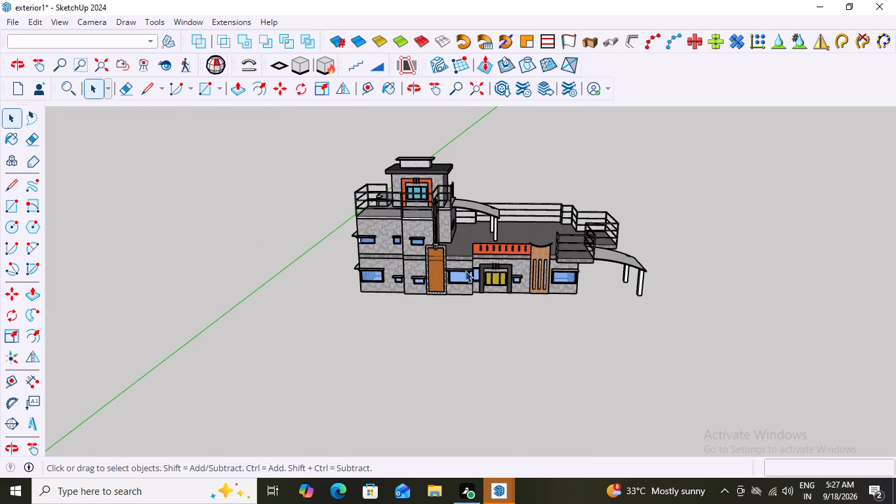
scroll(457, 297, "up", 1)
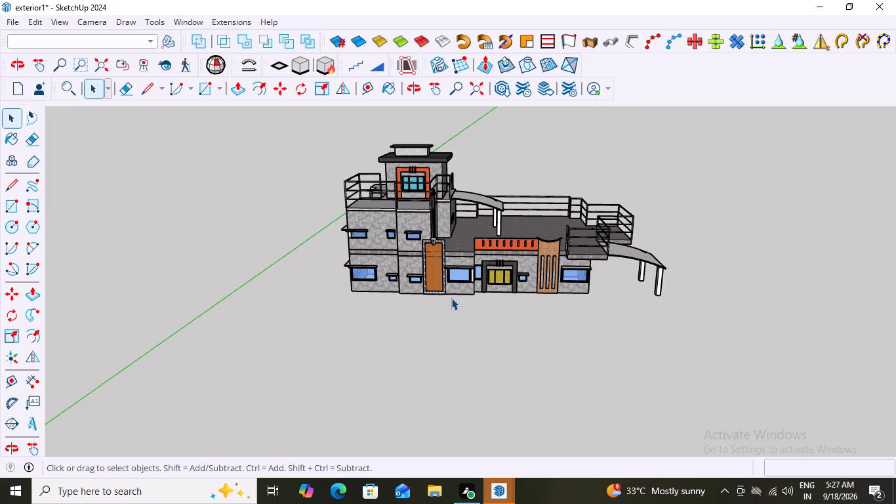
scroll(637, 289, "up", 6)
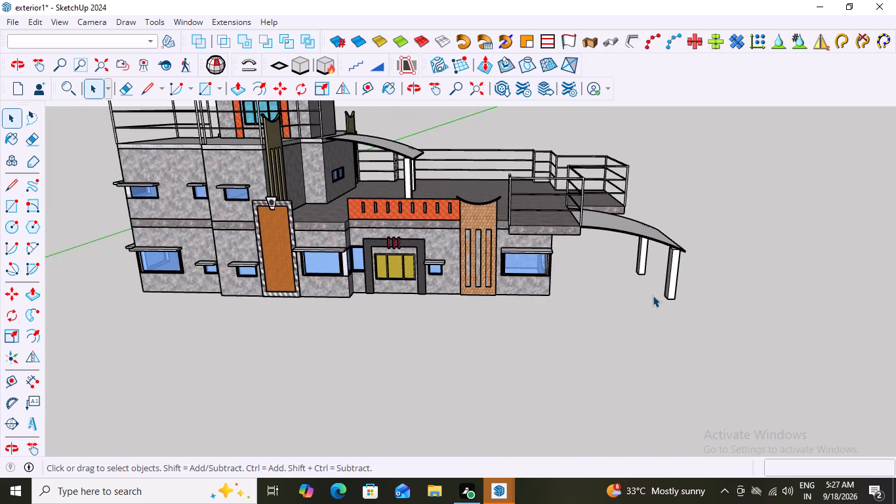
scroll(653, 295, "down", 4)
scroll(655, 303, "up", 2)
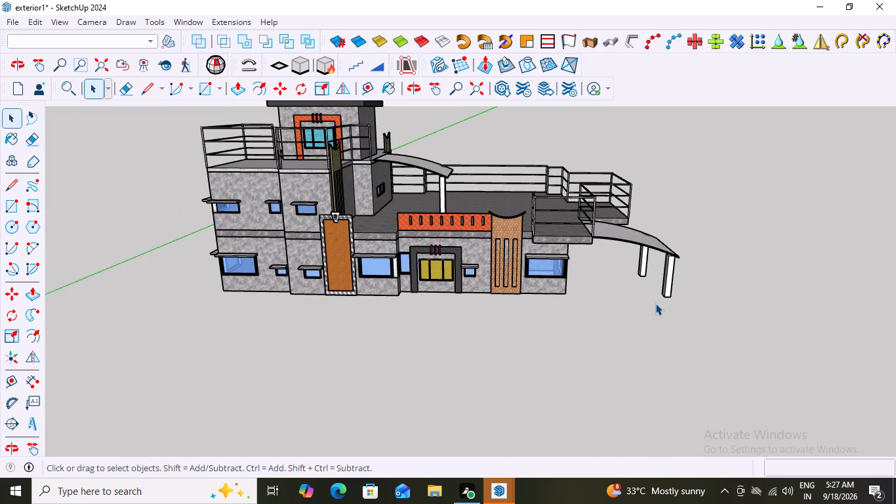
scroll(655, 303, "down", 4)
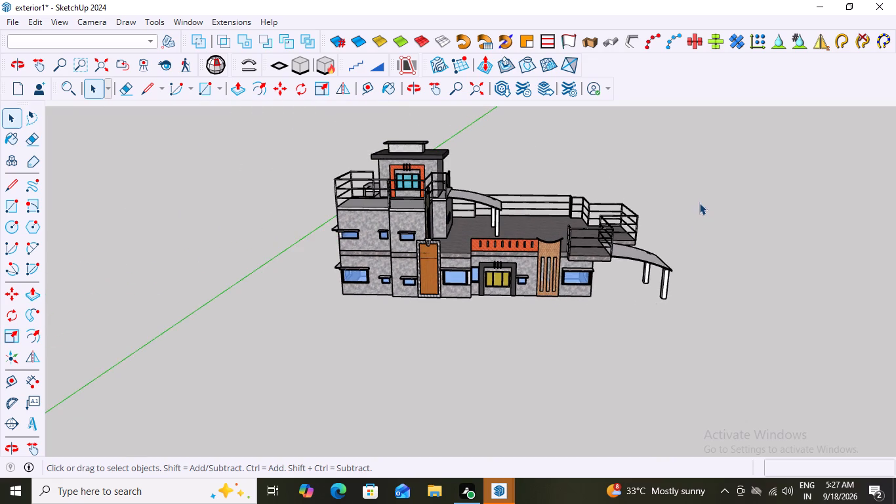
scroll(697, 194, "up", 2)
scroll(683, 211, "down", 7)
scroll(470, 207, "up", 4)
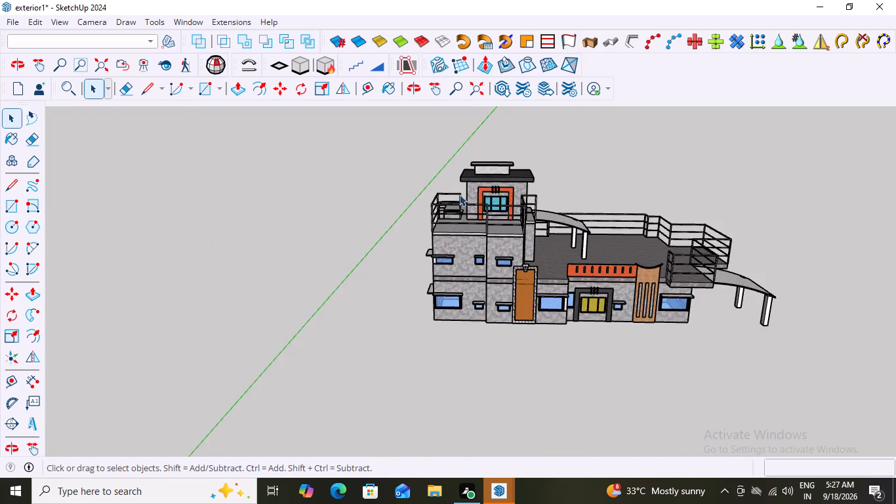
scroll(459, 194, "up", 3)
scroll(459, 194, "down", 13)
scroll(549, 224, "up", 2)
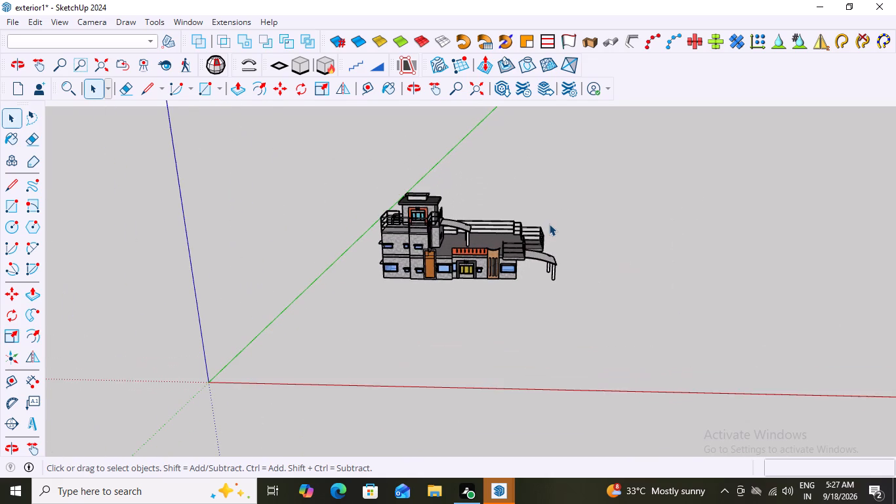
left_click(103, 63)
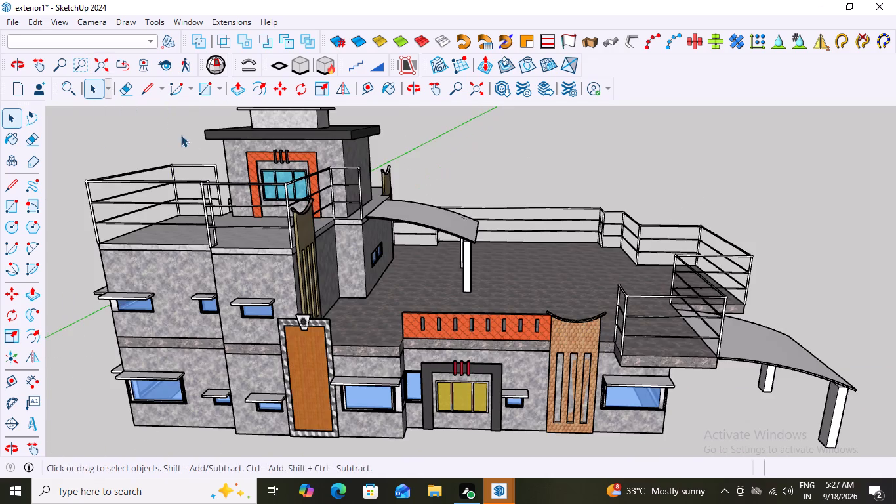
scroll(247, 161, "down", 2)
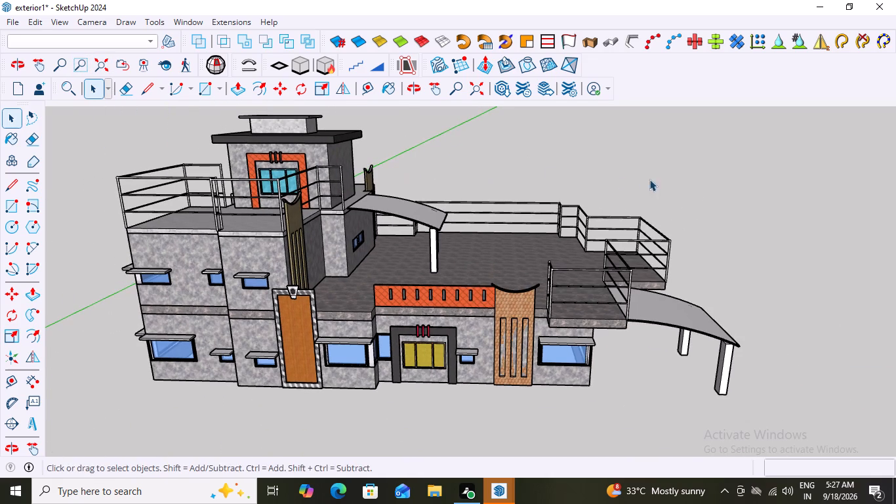